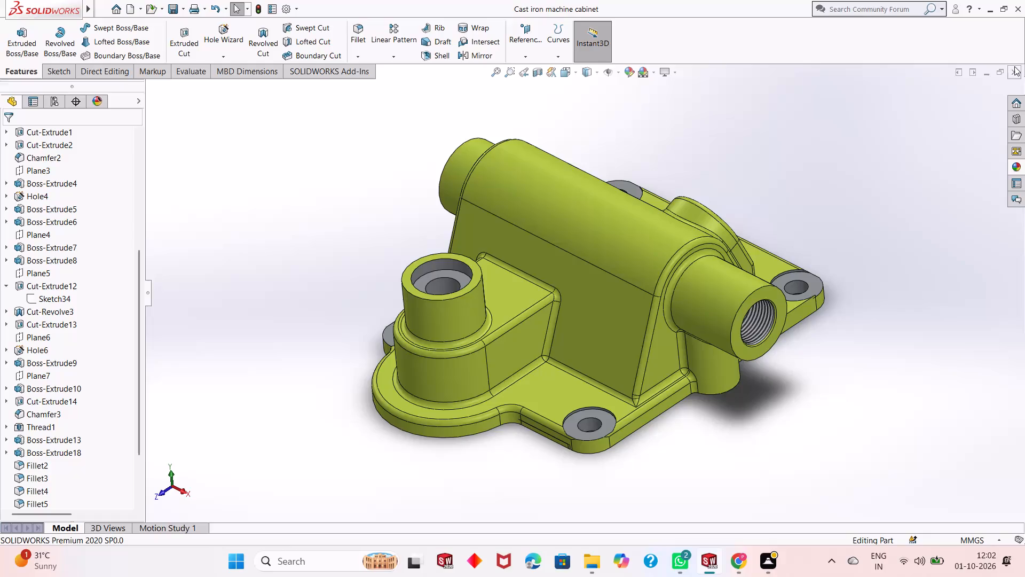
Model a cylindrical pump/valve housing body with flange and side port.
Close the open cast iron machine cabinet part and create a new part document.
left_click(1011, 69)
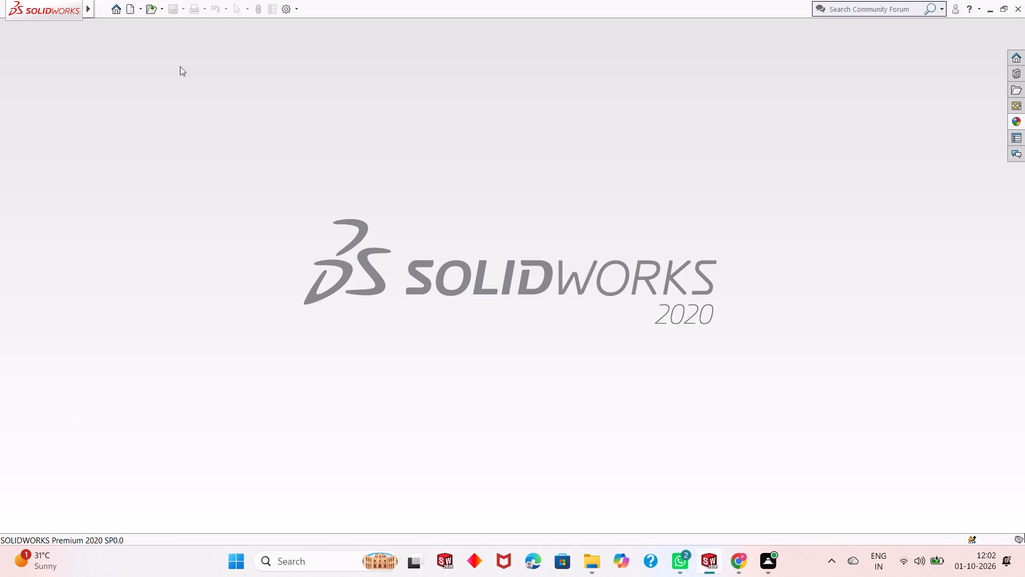
left_click(129, 11)
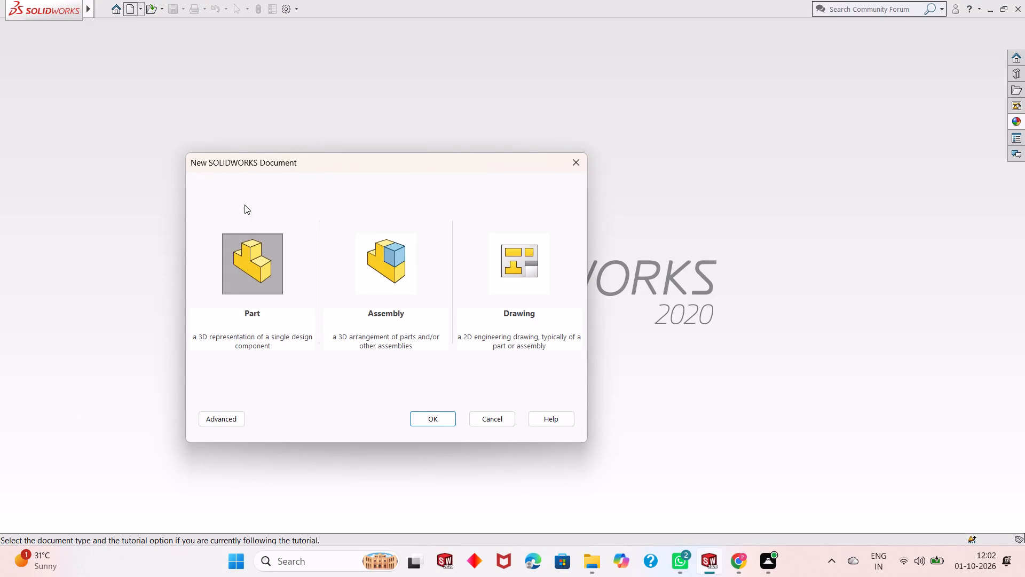
double_click(240, 267)
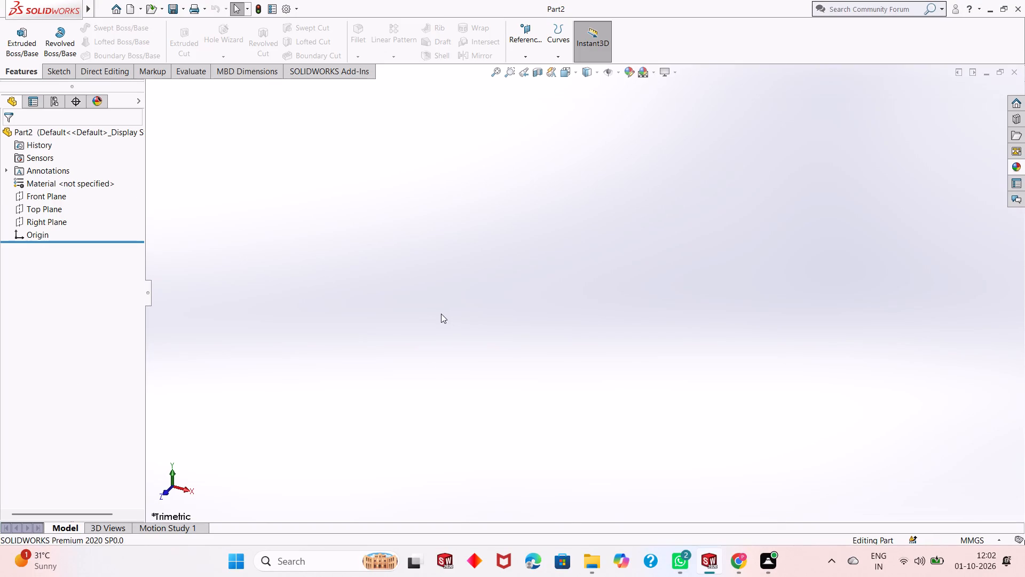
Start a sketch on the Top Plane and draw a circle of about 69 mm radius centred on the origin.
left_click(53, 209)
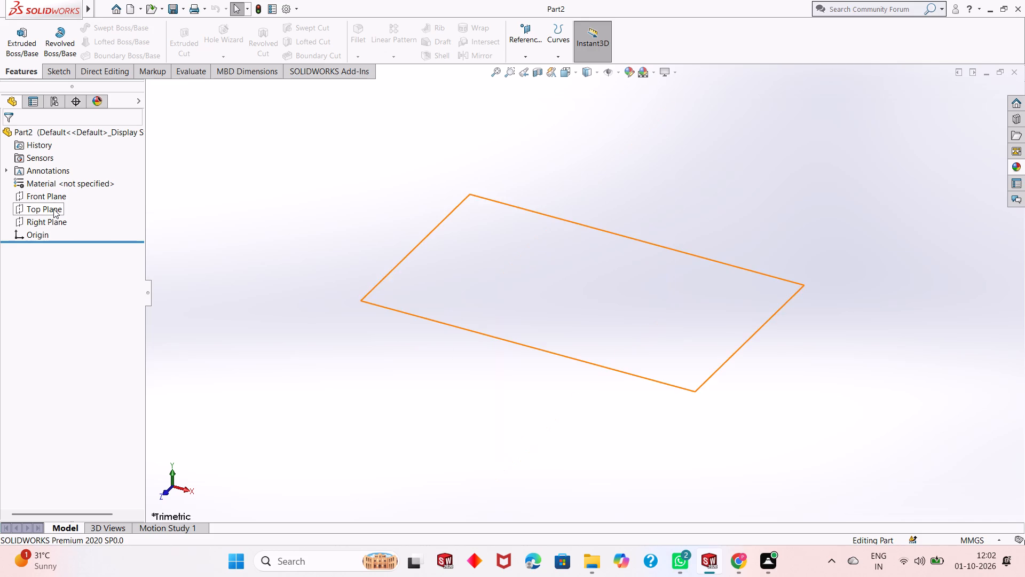
left_click(58, 191)
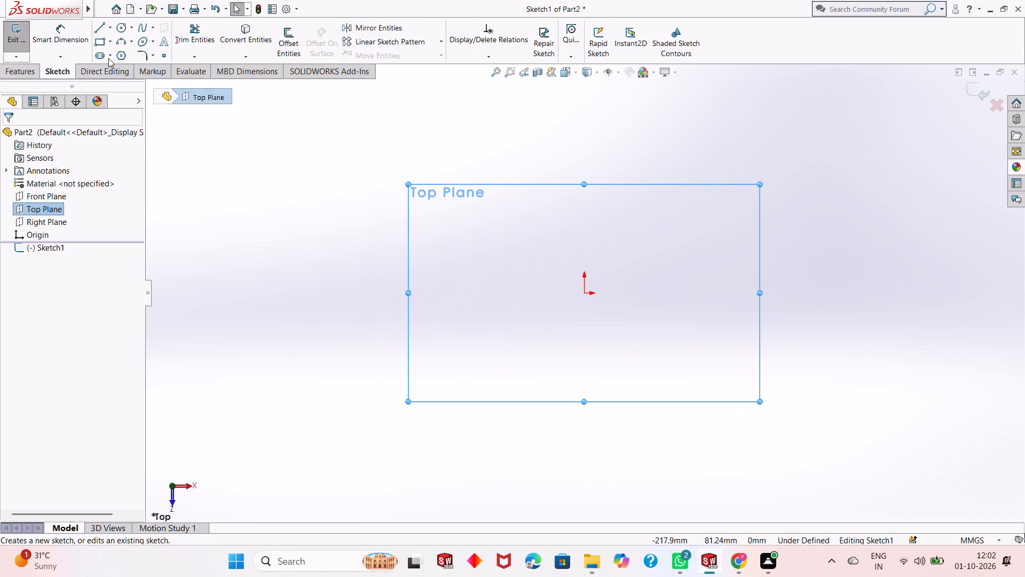
left_click(117, 30)
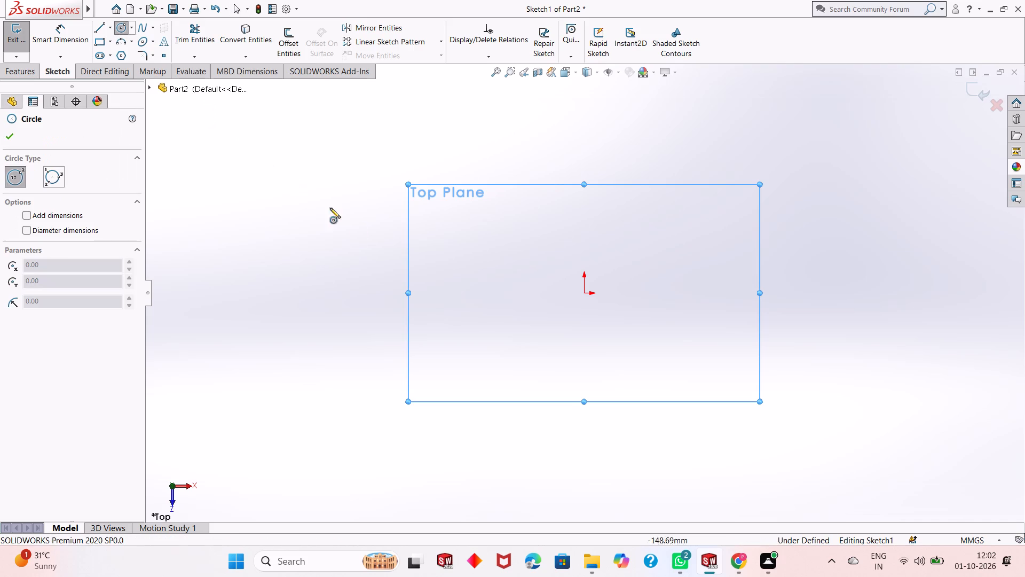
left_click(583, 295)
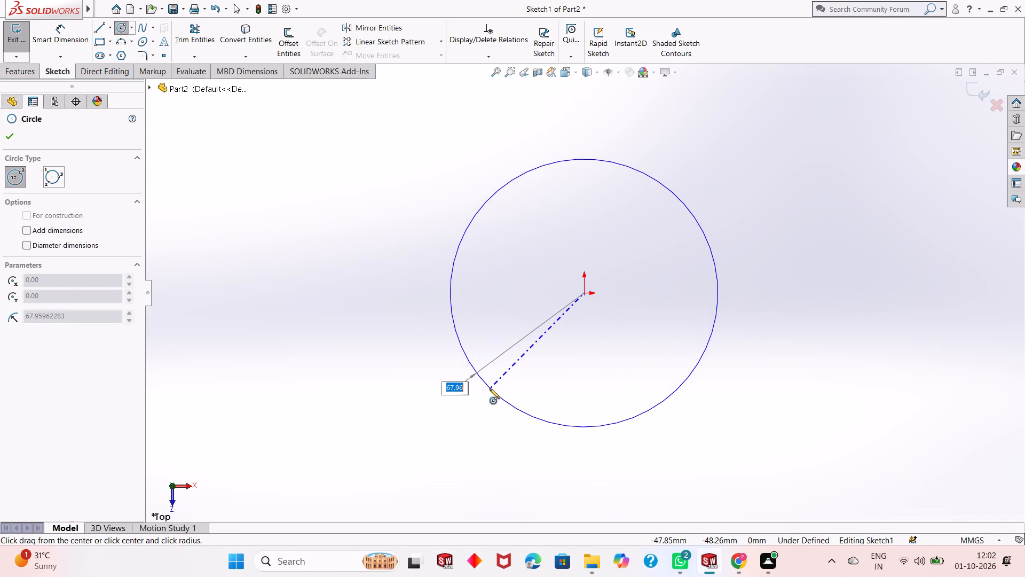
left_click(488, 389)
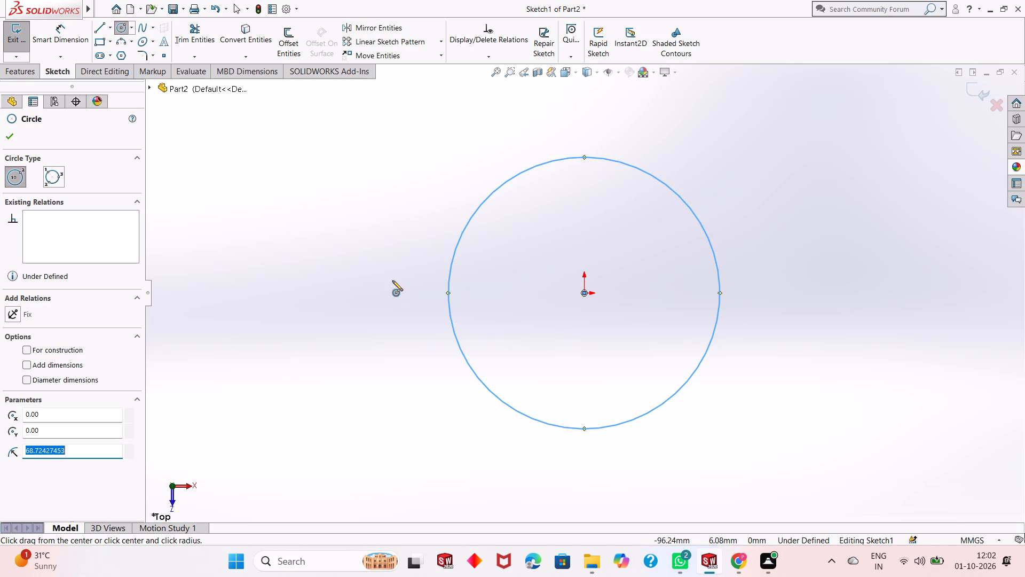
right_click(350, 232)
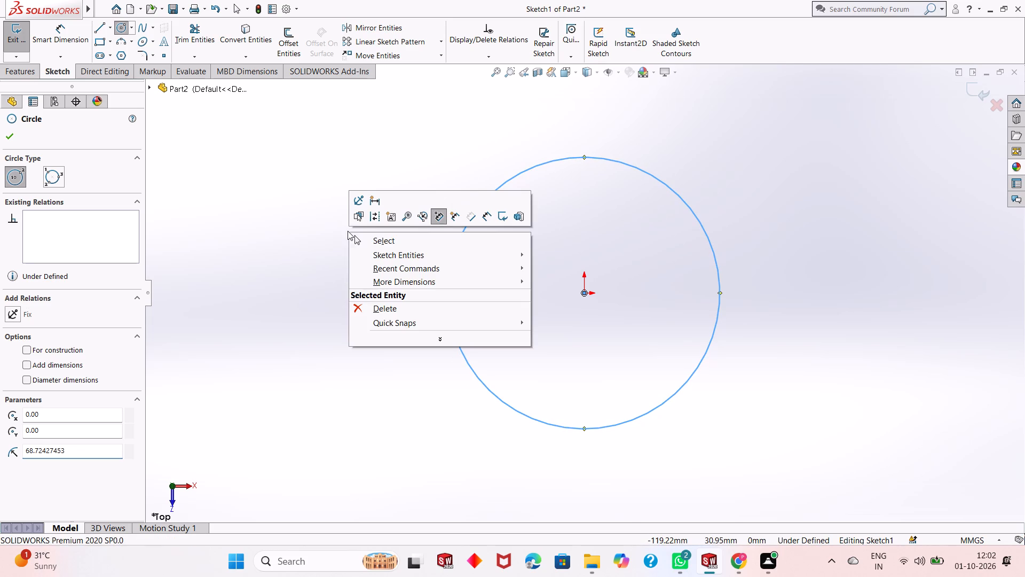
left_click(361, 238)
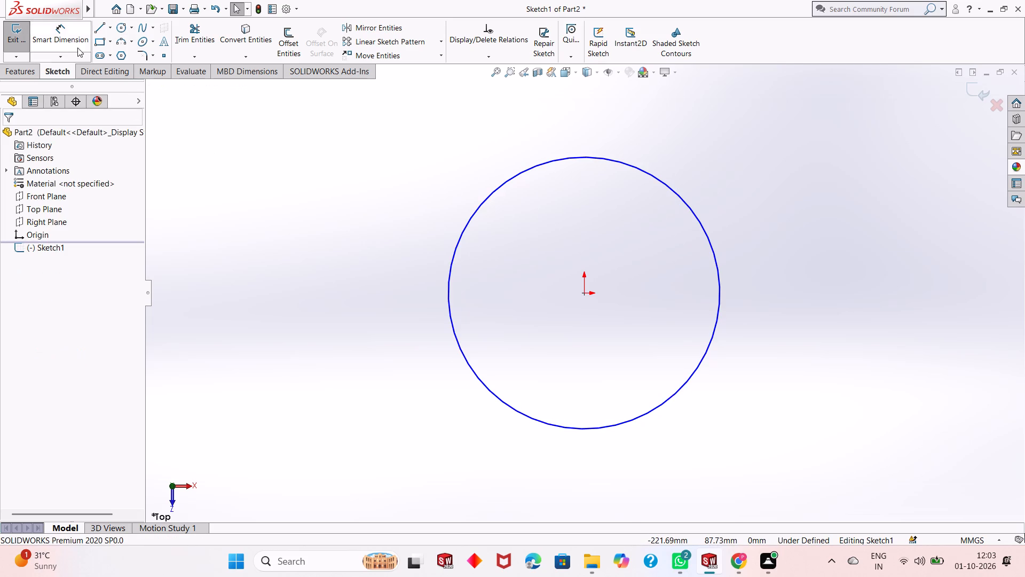
Dimension the circle's diameter as 42+42 mm (84 mm).
left_click(76, 46)
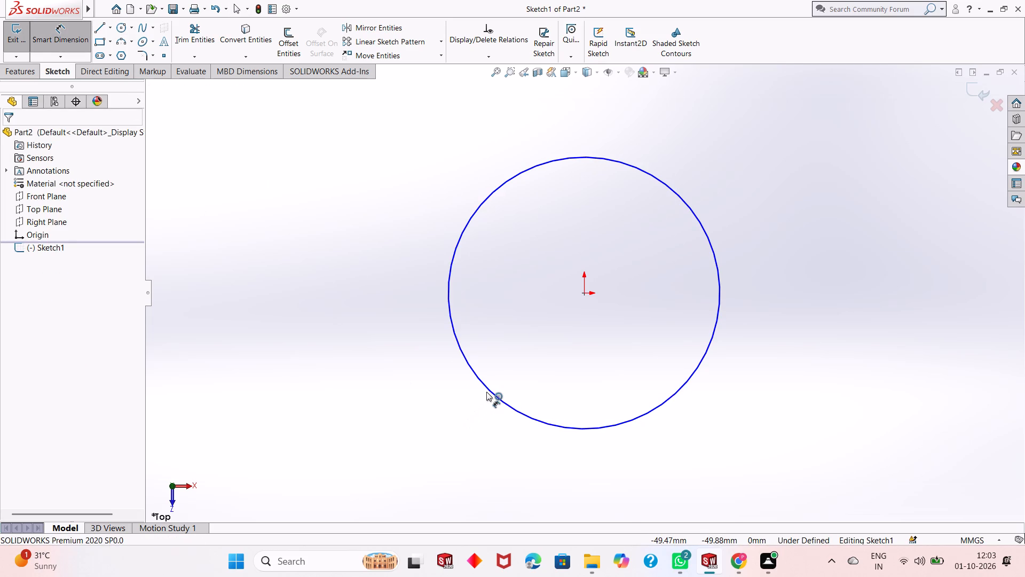
left_click(486, 391)
left_click(398, 438)
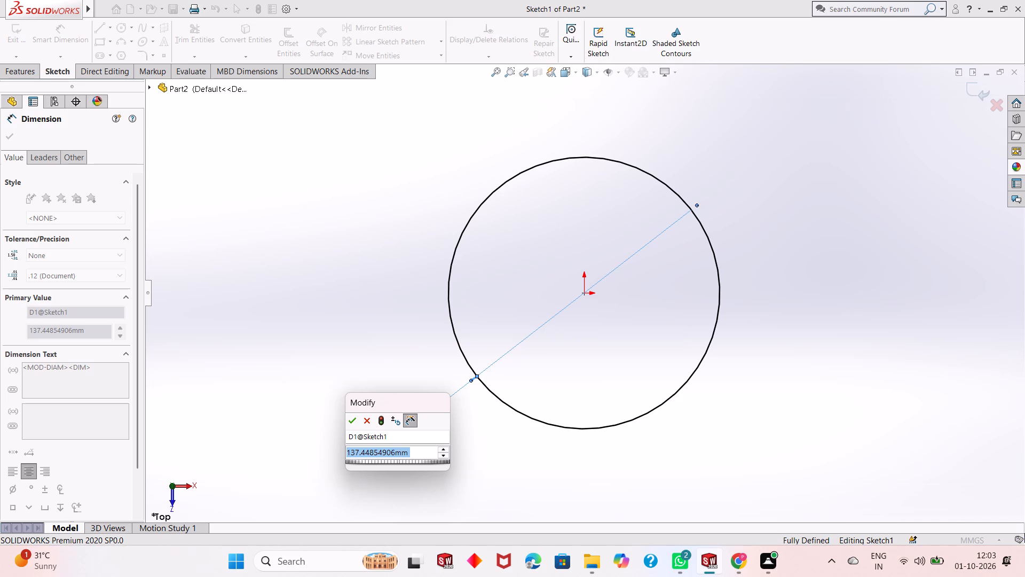
type("42+42")
key("Return")
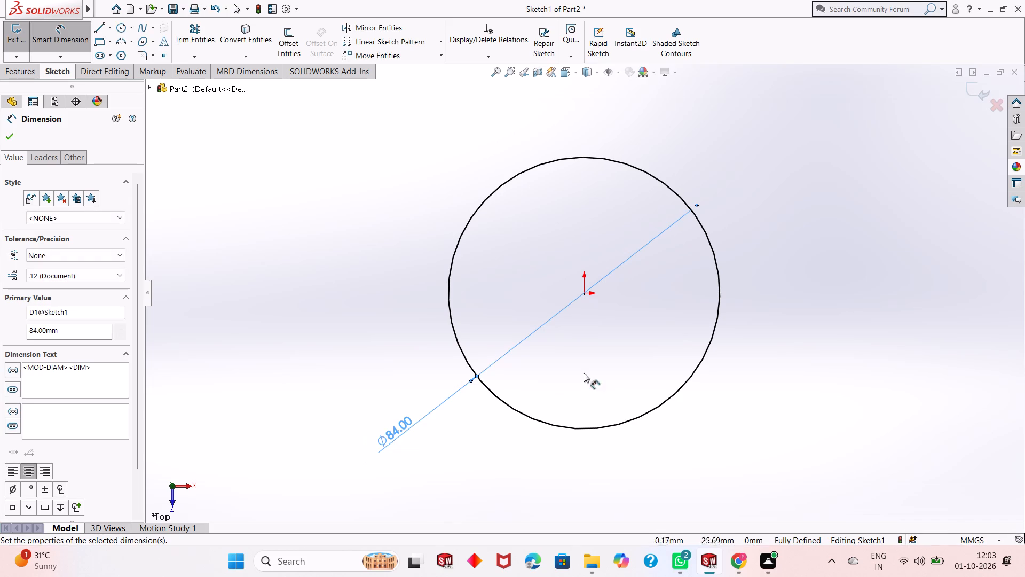
scroll(577, 368, "up", 2)
scroll(593, 256, "down", 1)
scroll(597, 300, "up", 1)
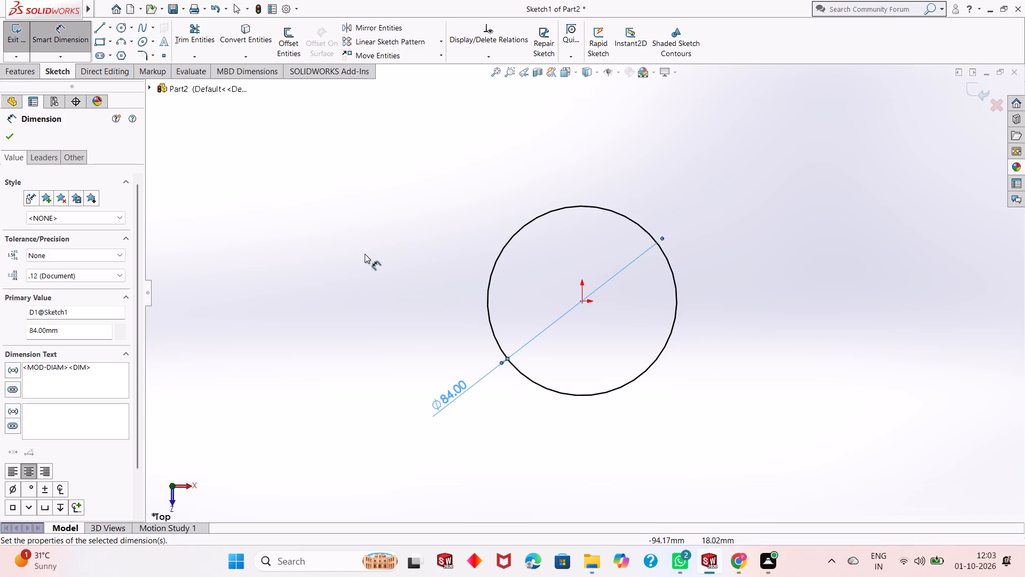
right_click(310, 209)
left_click(340, 248)
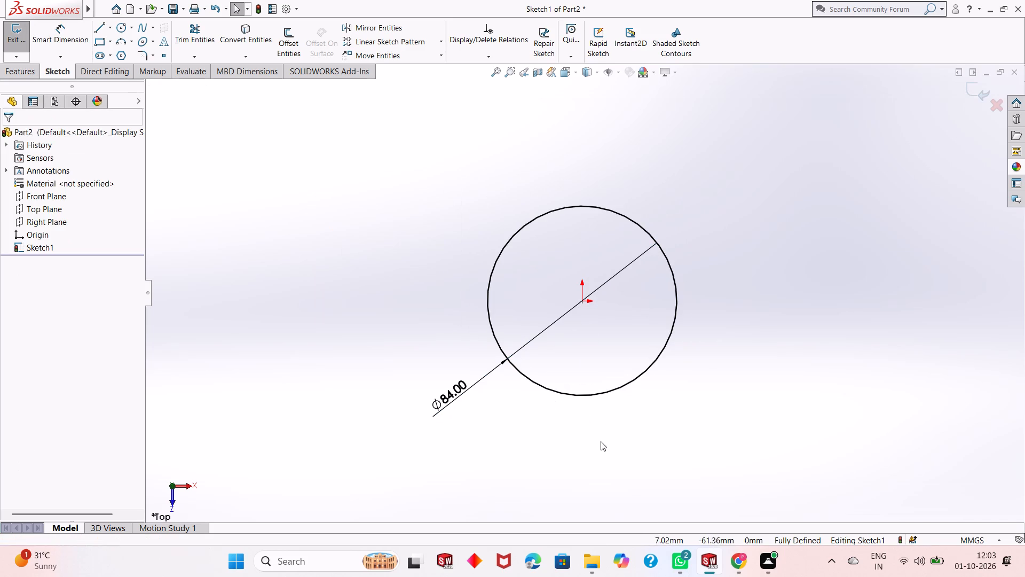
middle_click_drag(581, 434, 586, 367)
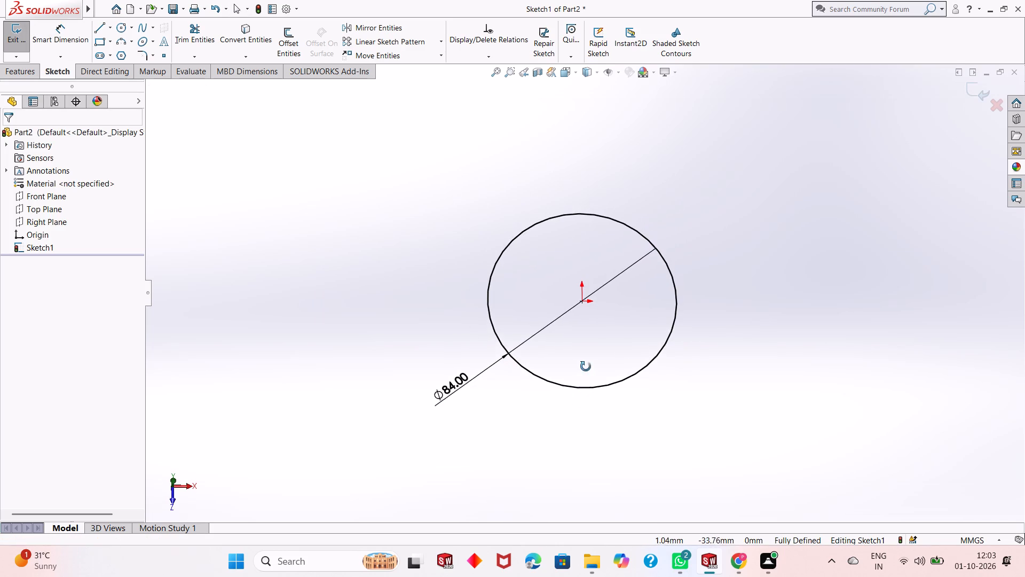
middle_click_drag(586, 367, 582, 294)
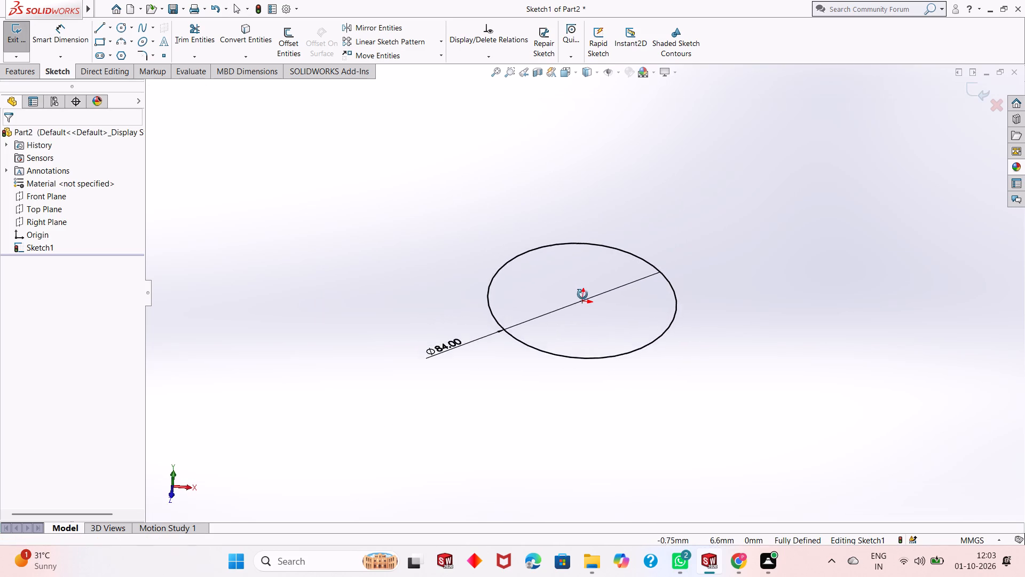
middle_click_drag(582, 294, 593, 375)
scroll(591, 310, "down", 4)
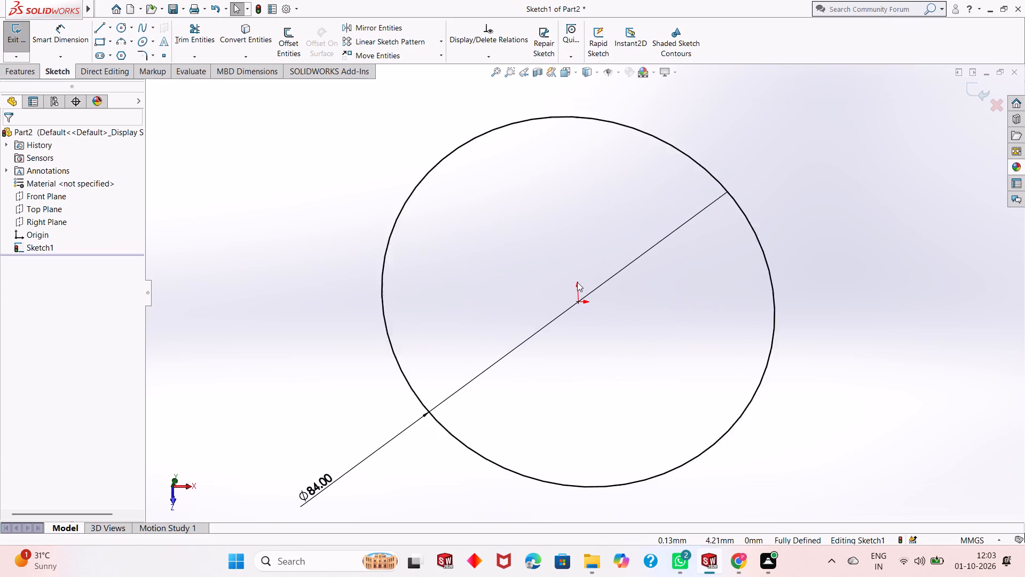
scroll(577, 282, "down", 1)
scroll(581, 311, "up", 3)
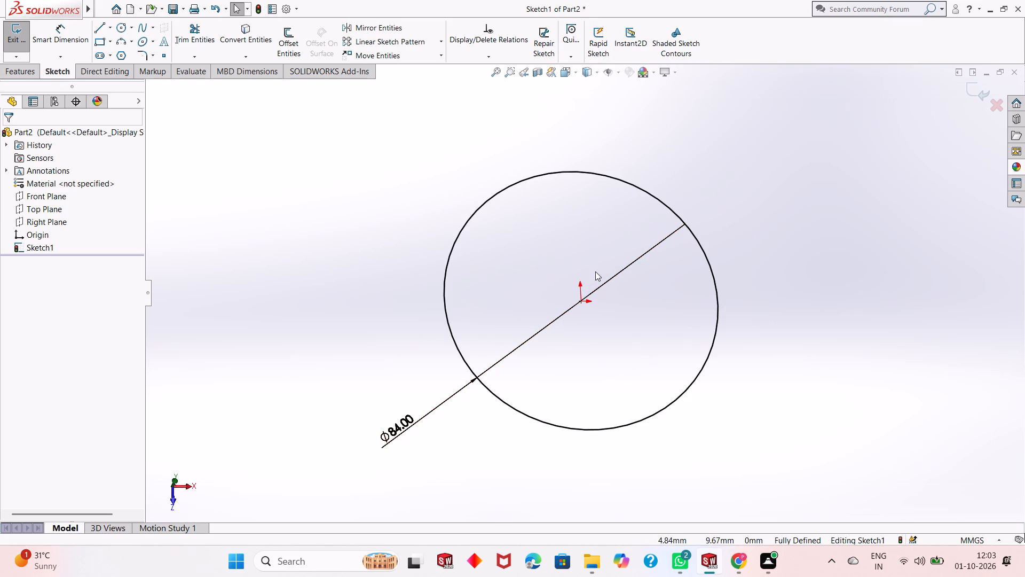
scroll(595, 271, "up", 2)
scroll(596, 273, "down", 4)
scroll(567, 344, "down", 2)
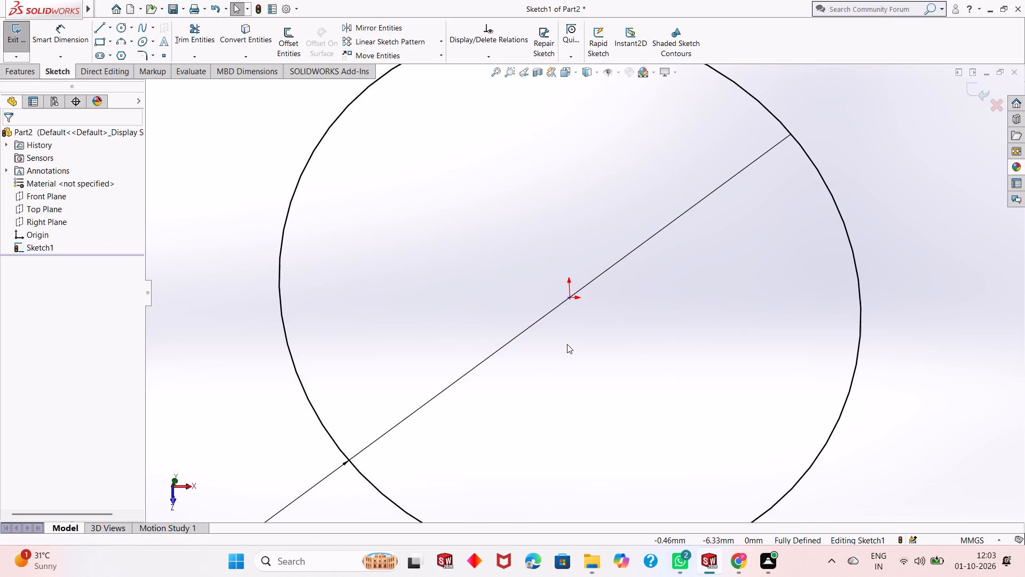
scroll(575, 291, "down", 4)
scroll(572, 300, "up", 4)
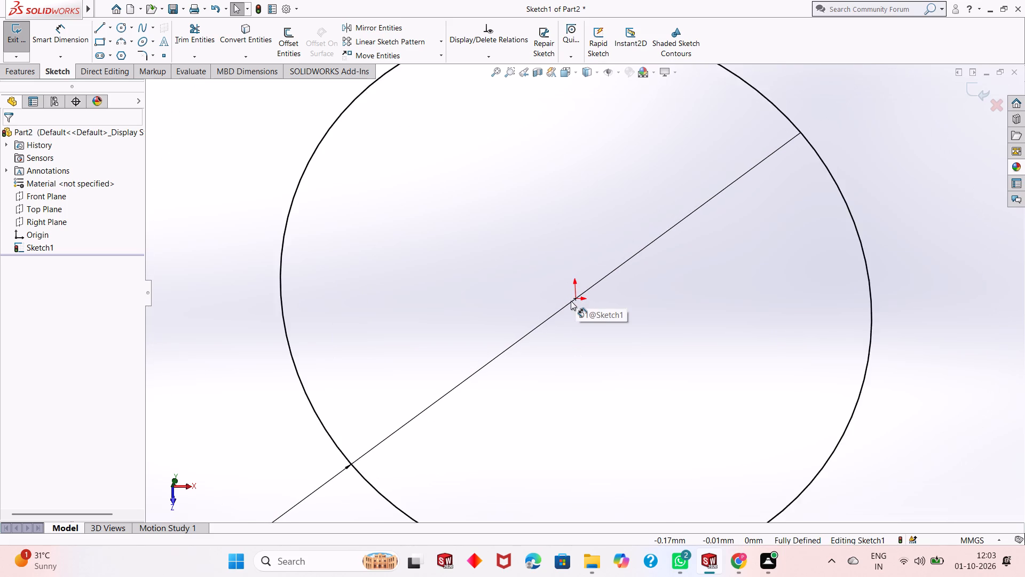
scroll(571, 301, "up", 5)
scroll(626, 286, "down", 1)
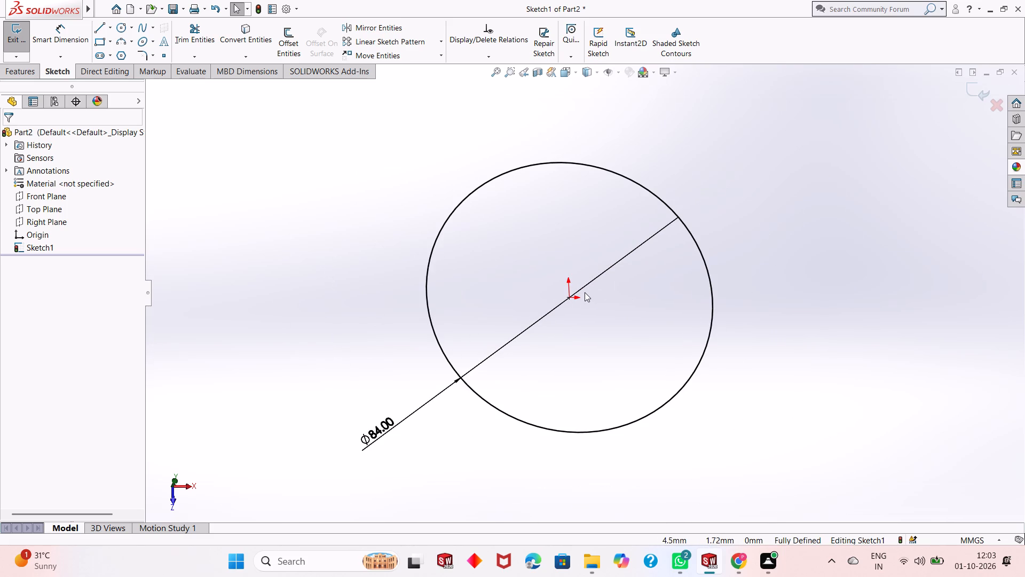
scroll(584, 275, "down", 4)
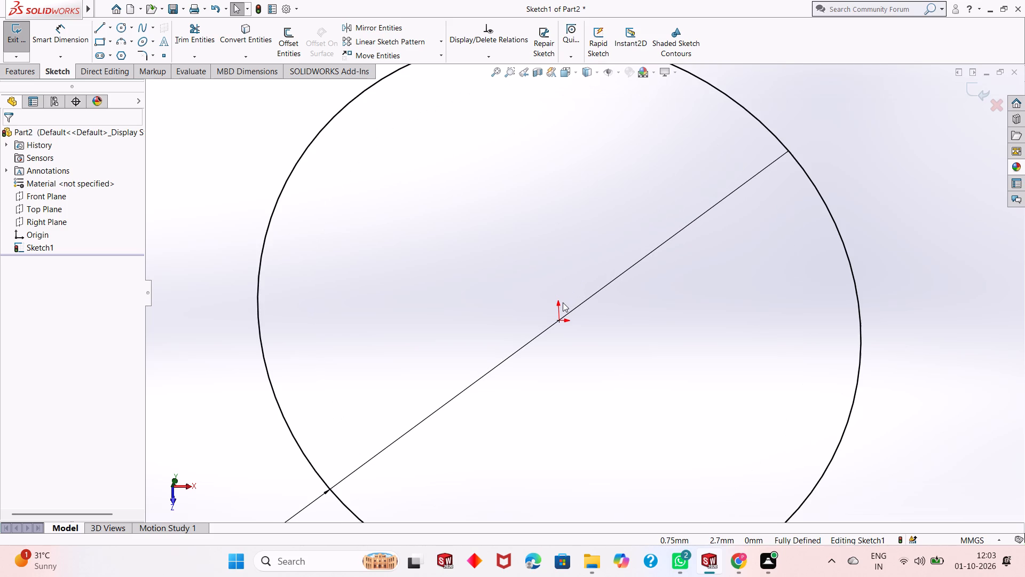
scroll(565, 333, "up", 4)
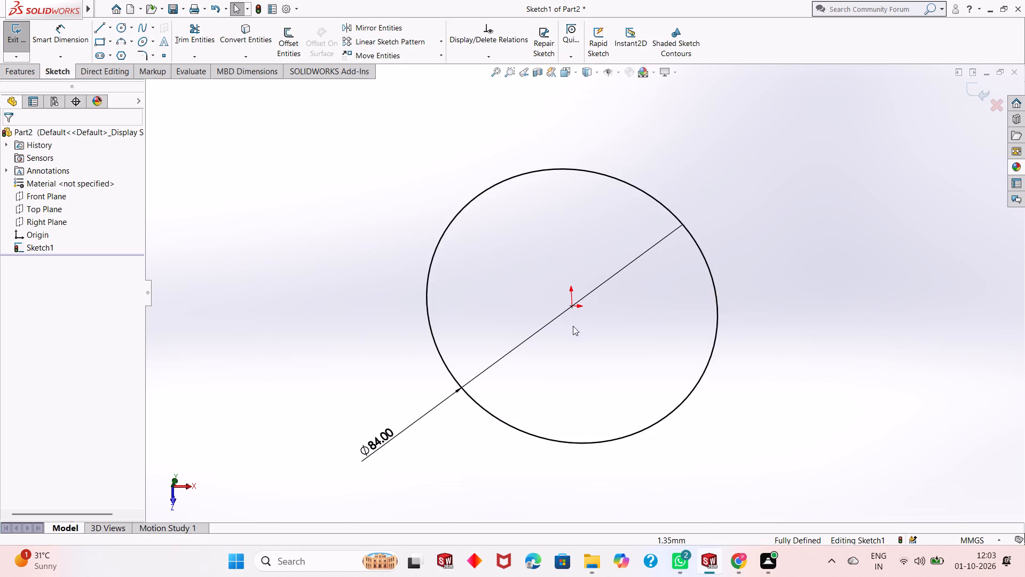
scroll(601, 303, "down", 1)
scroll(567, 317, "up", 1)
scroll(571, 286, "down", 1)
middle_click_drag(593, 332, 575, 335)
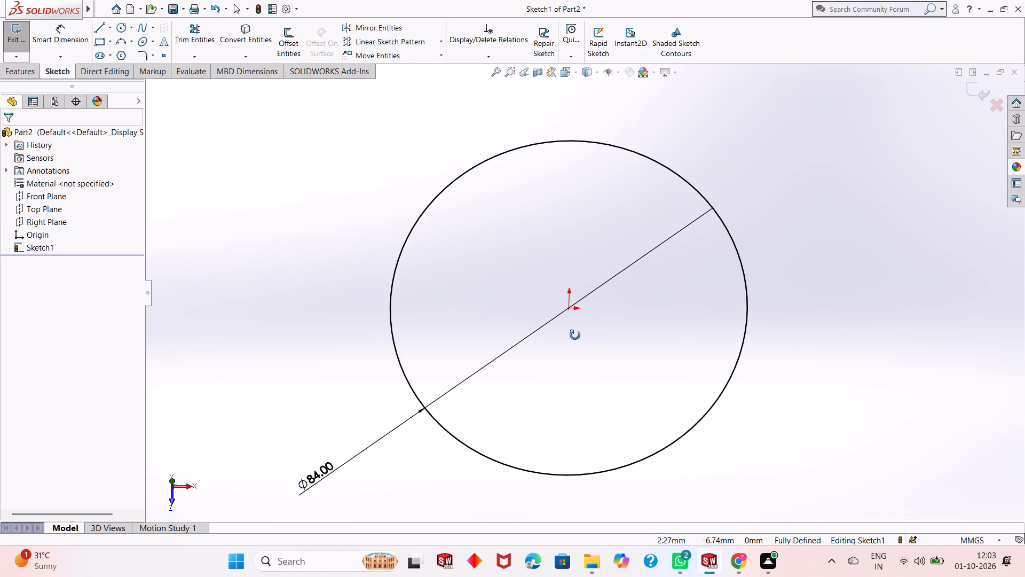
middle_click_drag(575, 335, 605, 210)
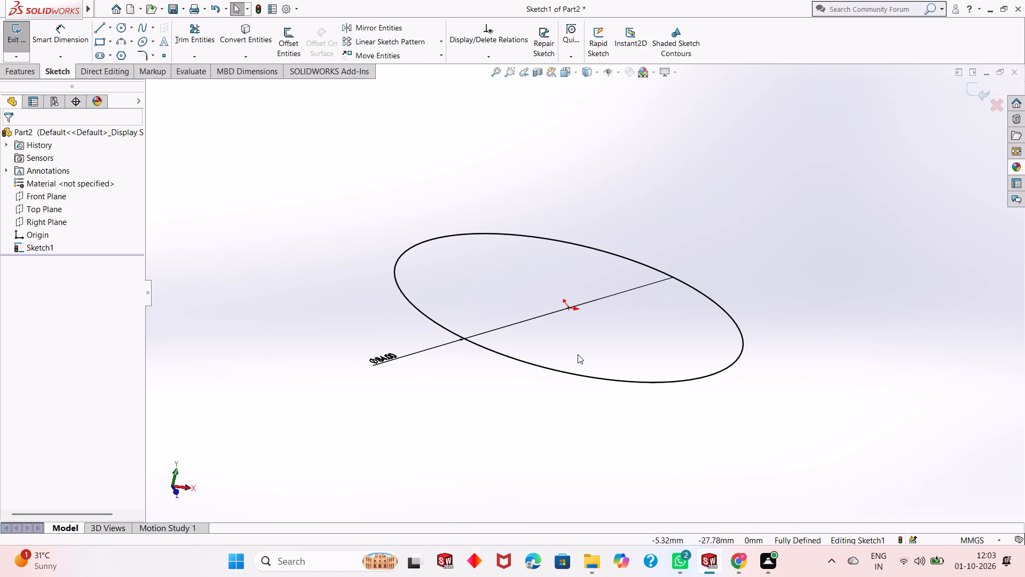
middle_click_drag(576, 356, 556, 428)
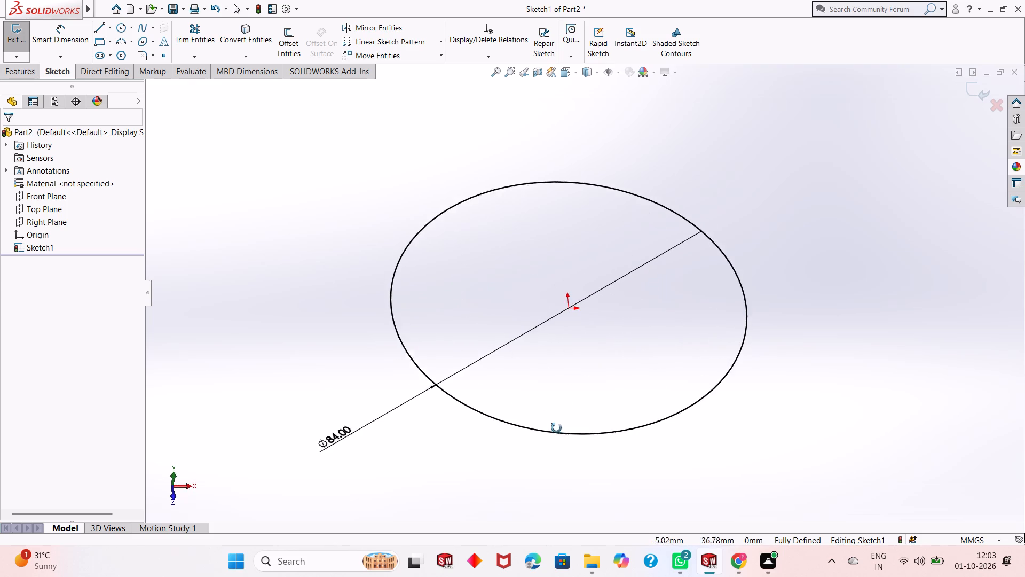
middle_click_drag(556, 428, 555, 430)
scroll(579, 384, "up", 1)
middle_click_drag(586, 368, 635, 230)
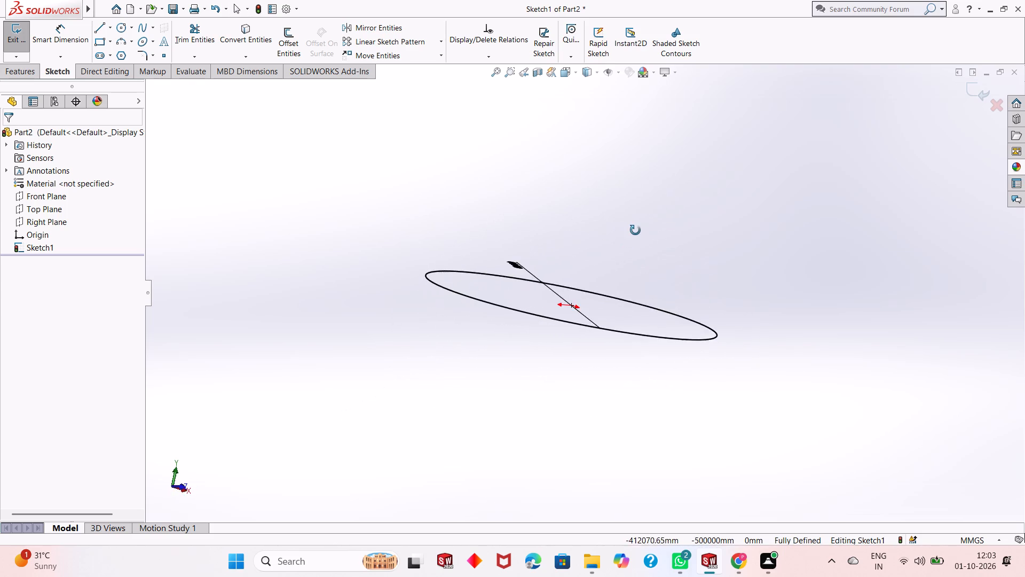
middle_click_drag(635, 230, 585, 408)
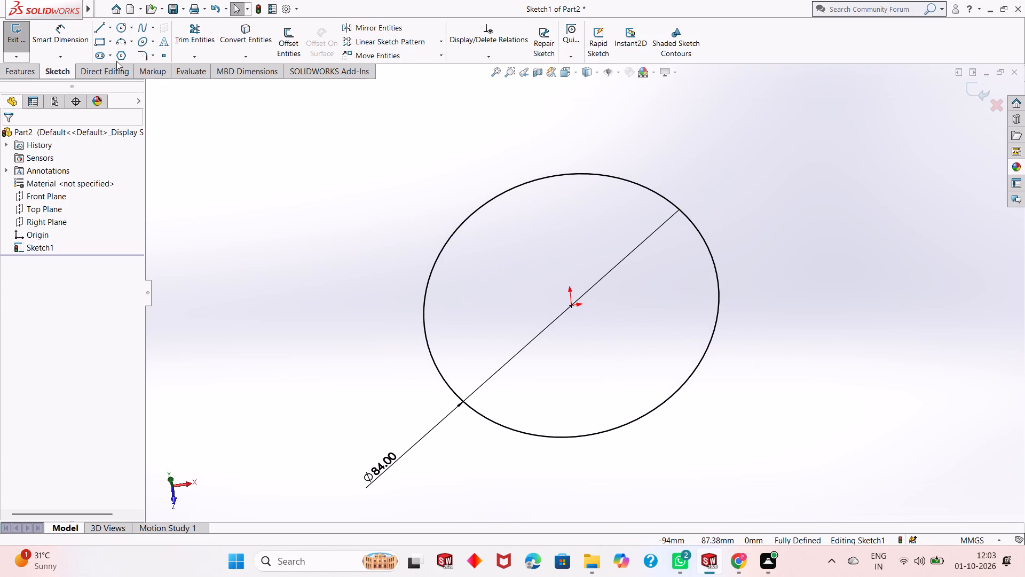
Extrude the circle sketch as a blind boss with a depth of 8 mm.
left_click(36, 74)
left_click(17, 50)
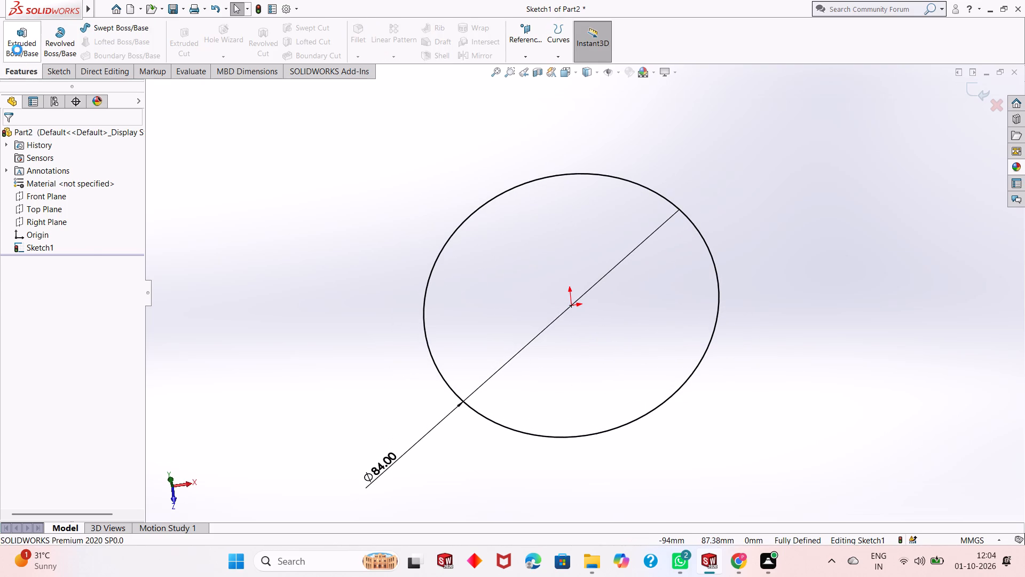
middle_click_drag(365, 349, 380, 264)
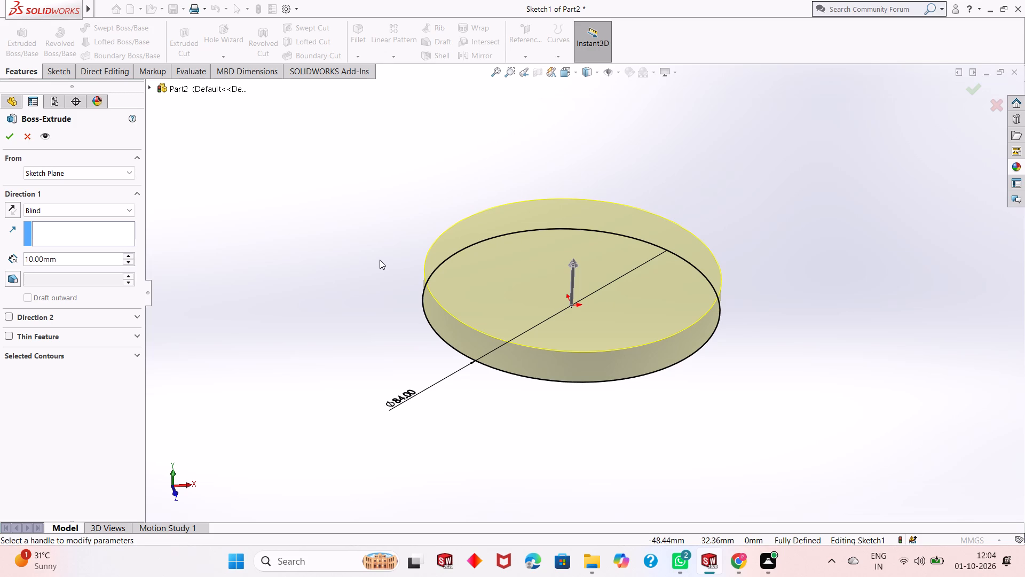
double_click(67, 254)
key("8")
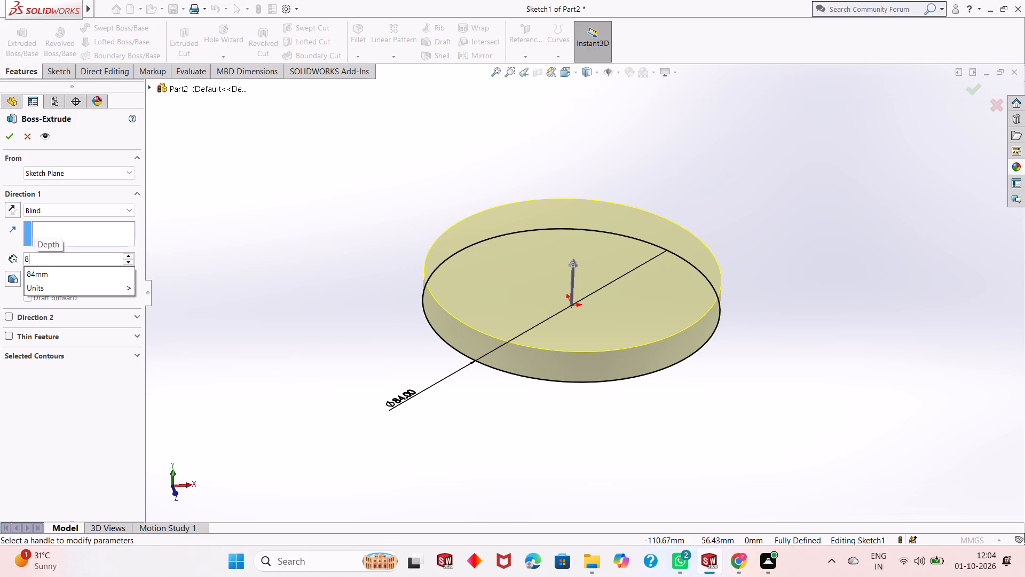
key("Return")
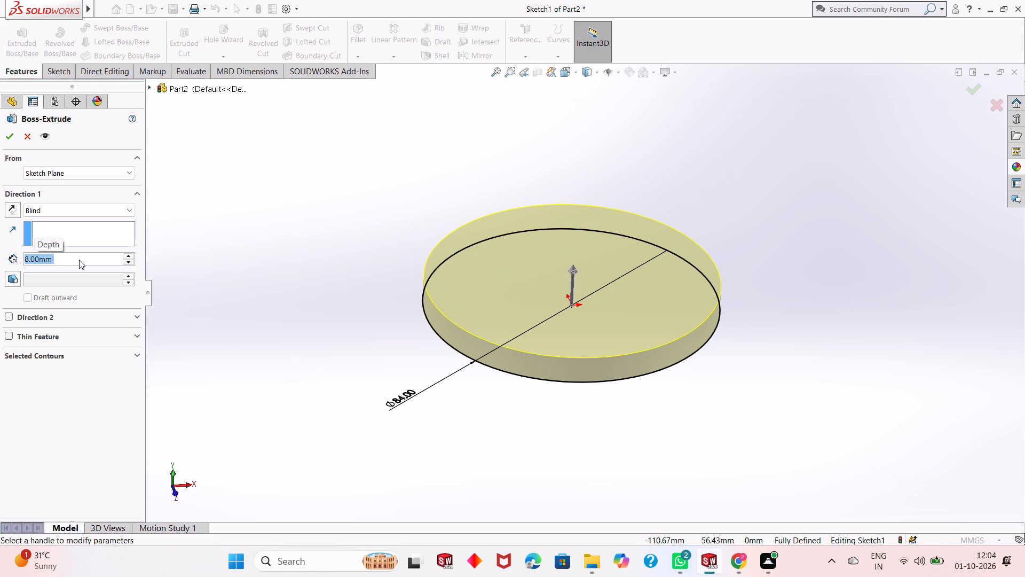
key("Return")
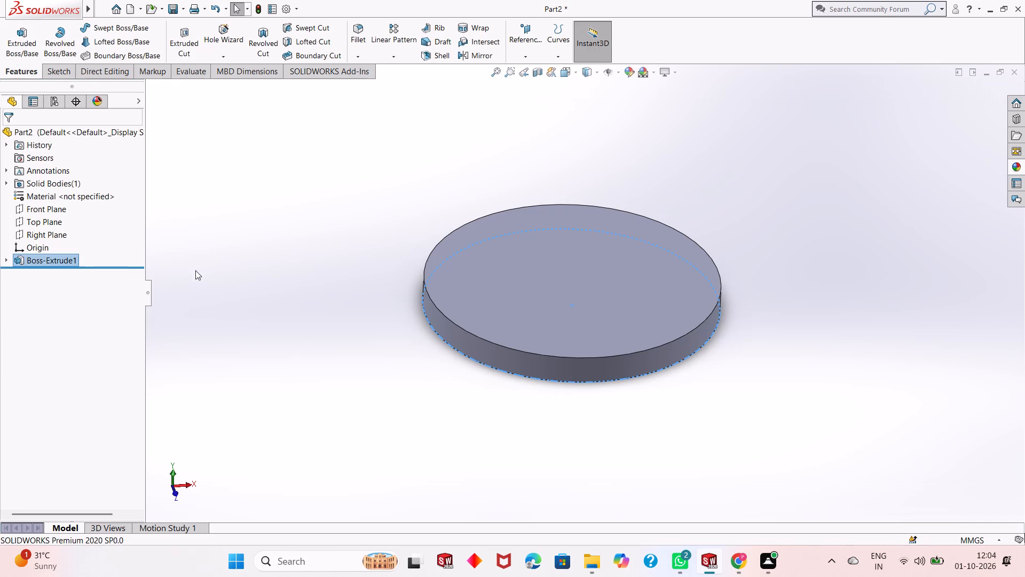
left_click(233, 288)
Open the base disc's extrusion settings for review and accept them as they are.
left_click(53, 261)
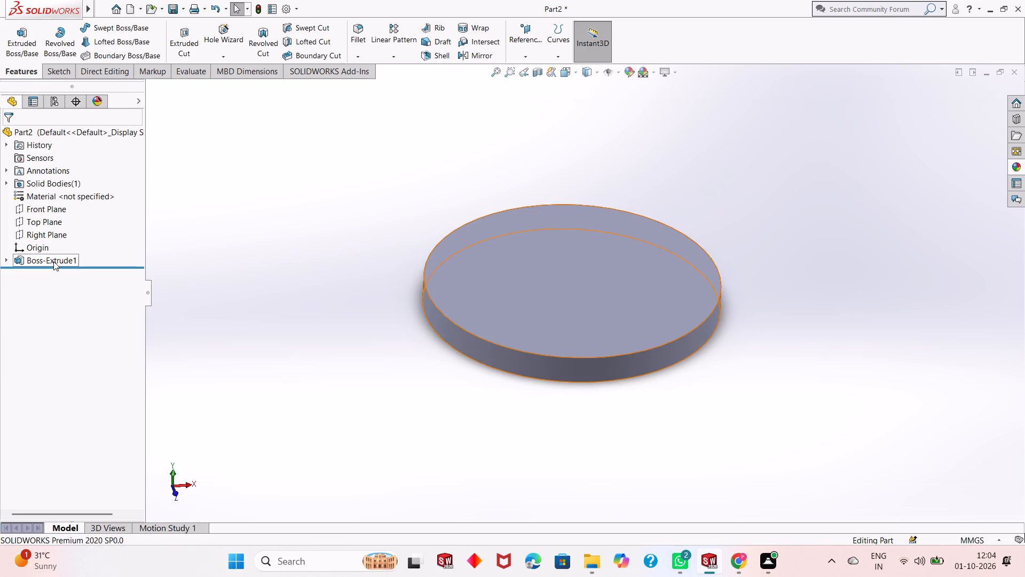
left_click(61, 234)
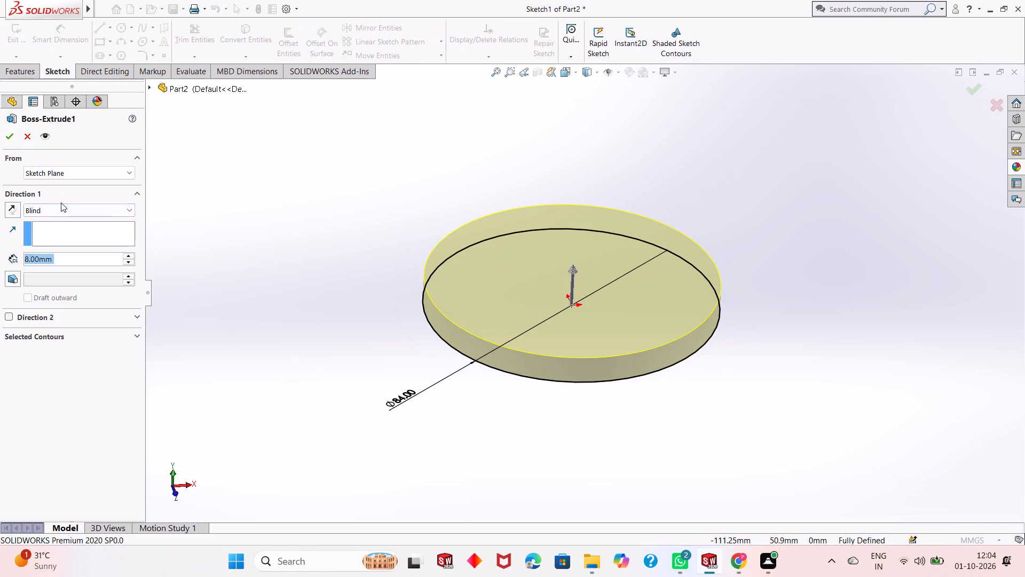
left_click(7, 139)
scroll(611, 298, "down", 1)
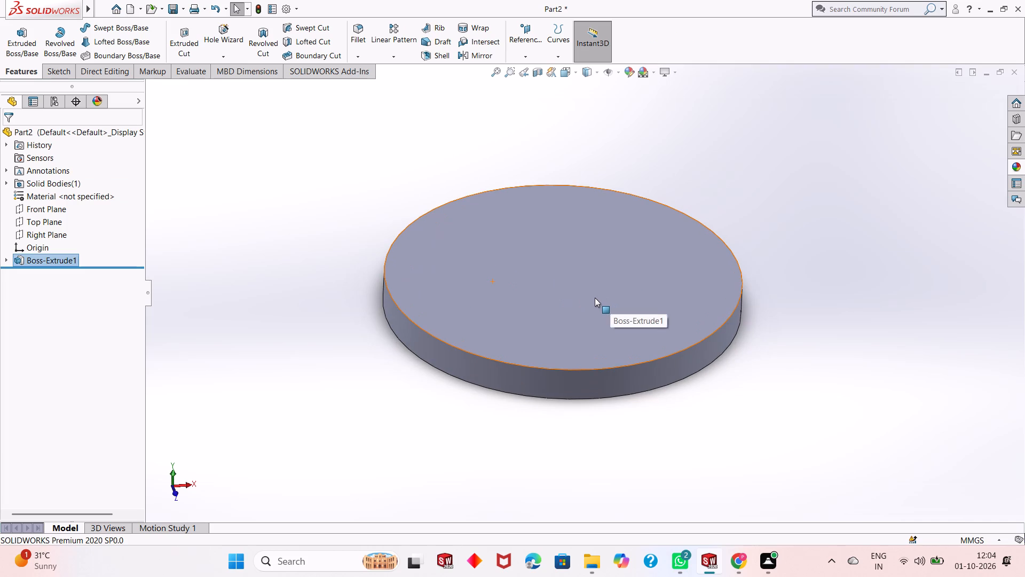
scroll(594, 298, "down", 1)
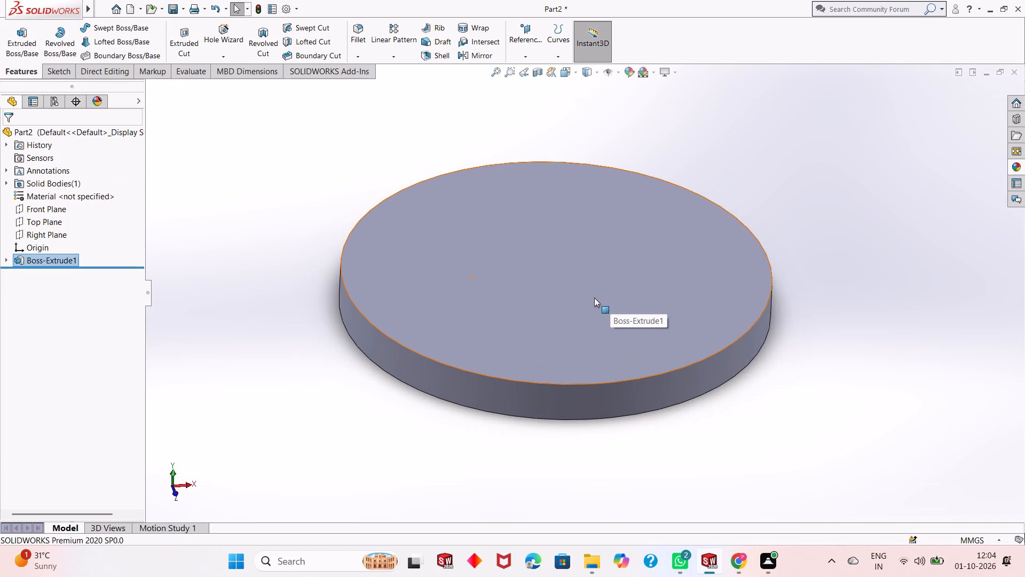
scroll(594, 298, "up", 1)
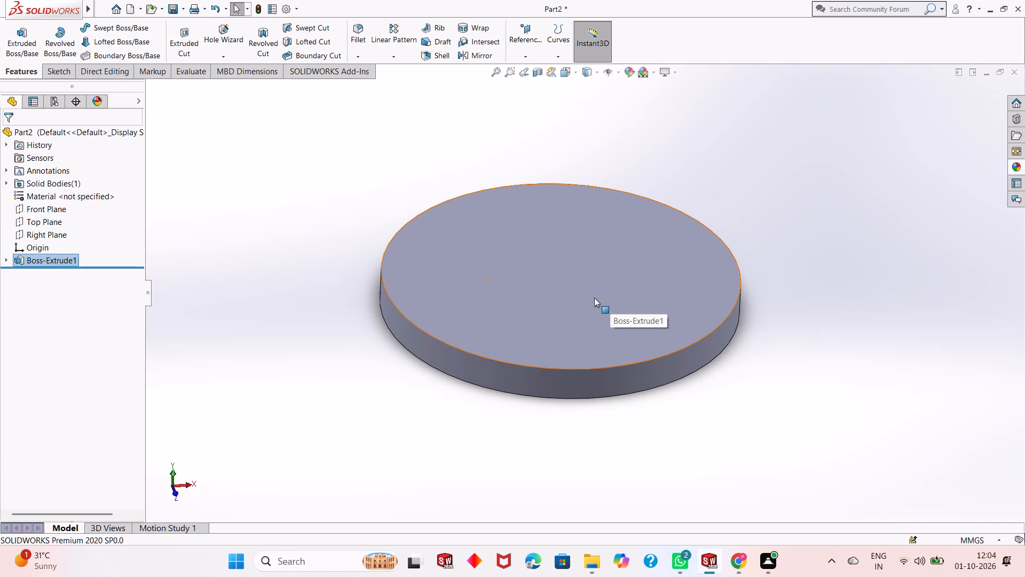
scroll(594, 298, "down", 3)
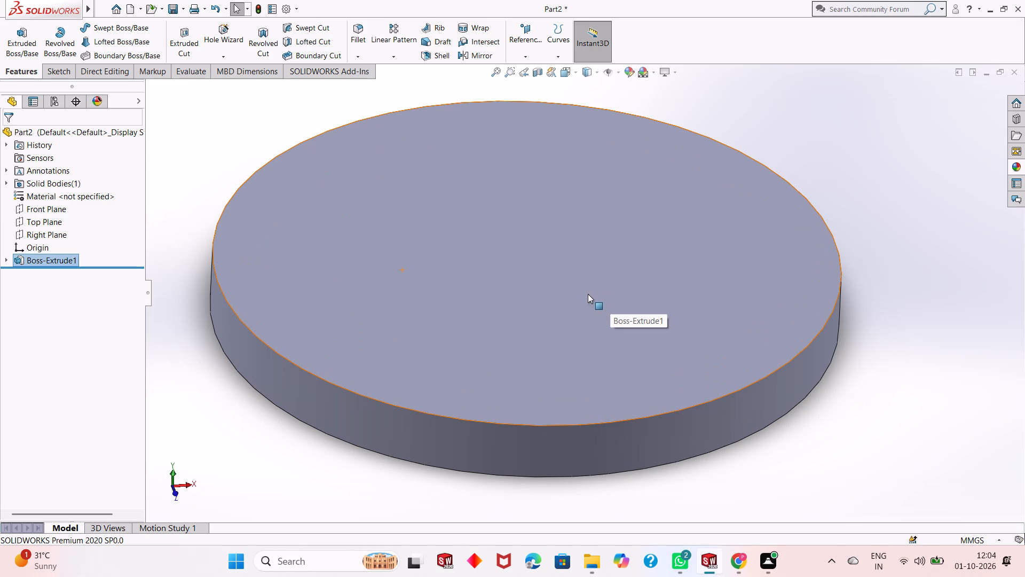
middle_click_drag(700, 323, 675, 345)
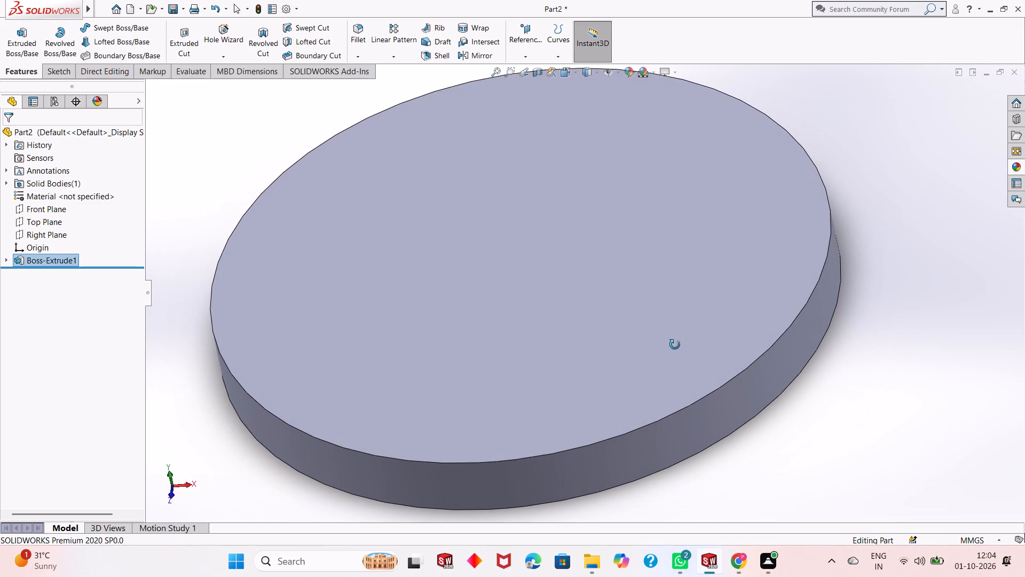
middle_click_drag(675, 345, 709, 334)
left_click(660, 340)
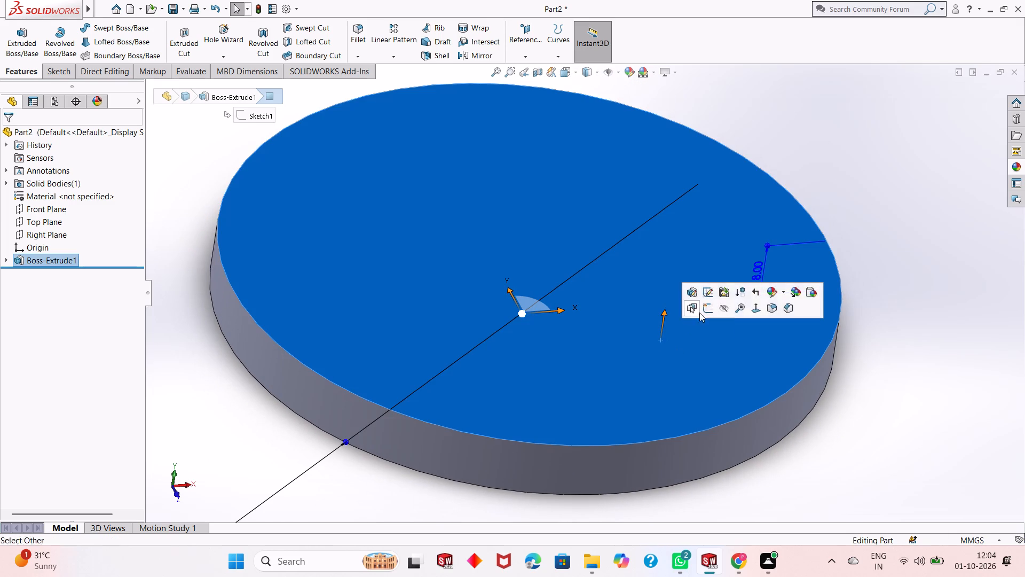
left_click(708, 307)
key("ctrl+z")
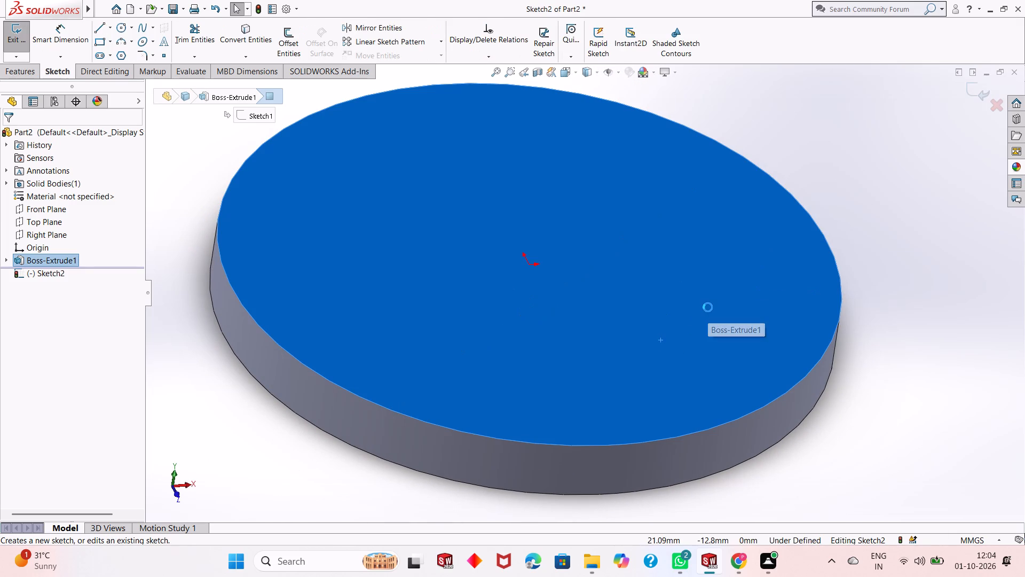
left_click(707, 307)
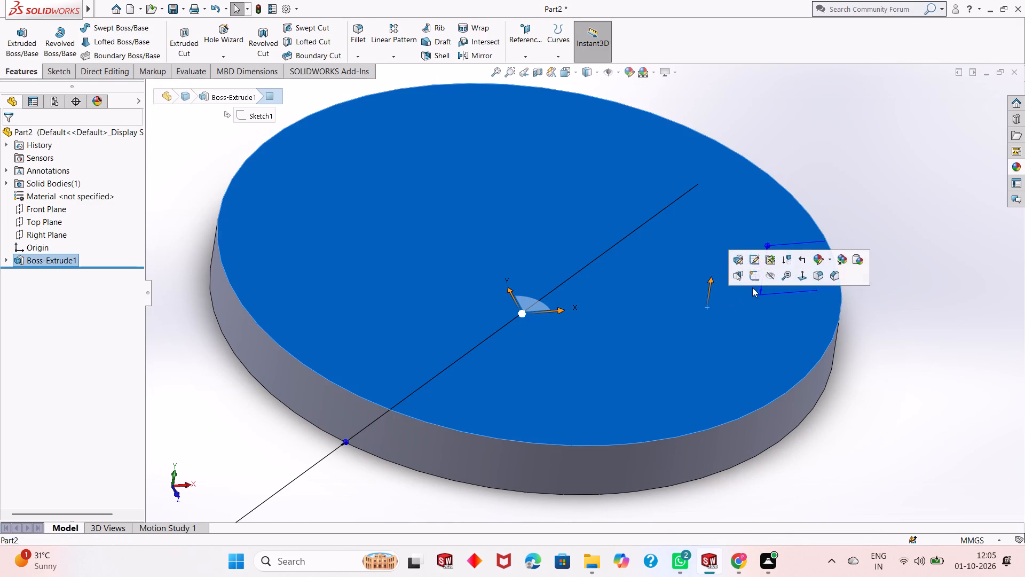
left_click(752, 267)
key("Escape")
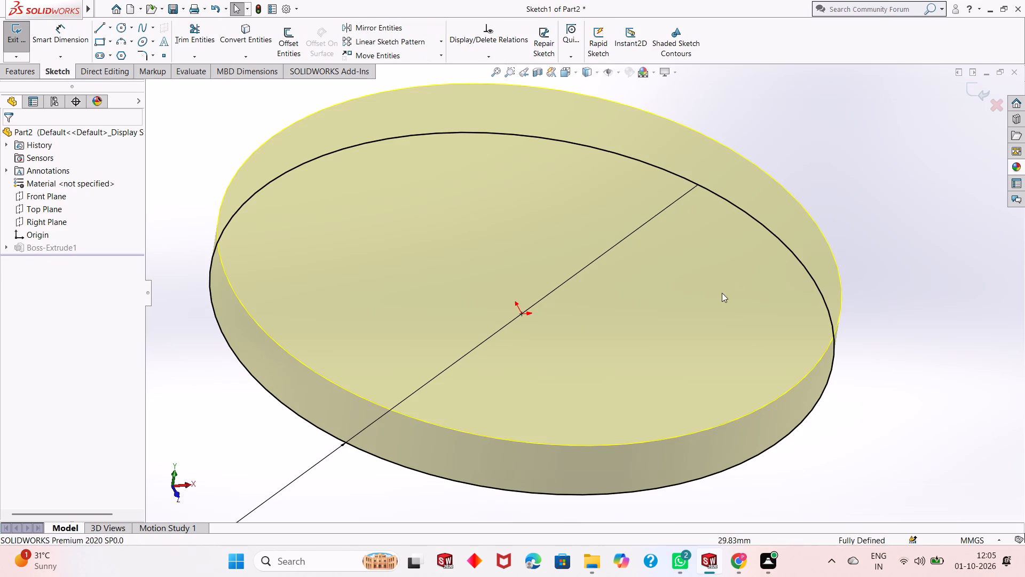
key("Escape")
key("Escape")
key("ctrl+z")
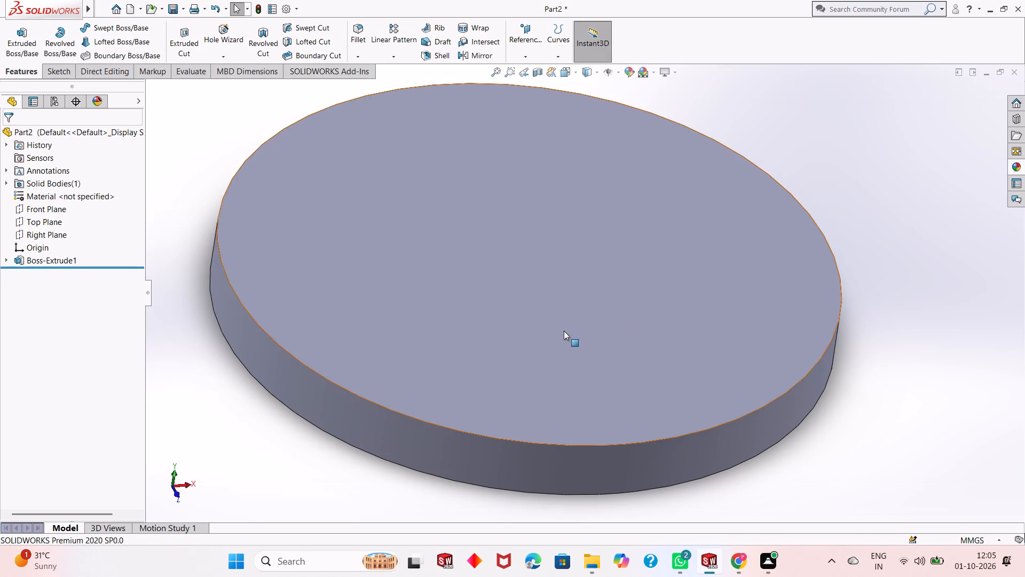
Start a new sketch on the top face of the base disc.
left_click(582, 332)
left_click(630, 300)
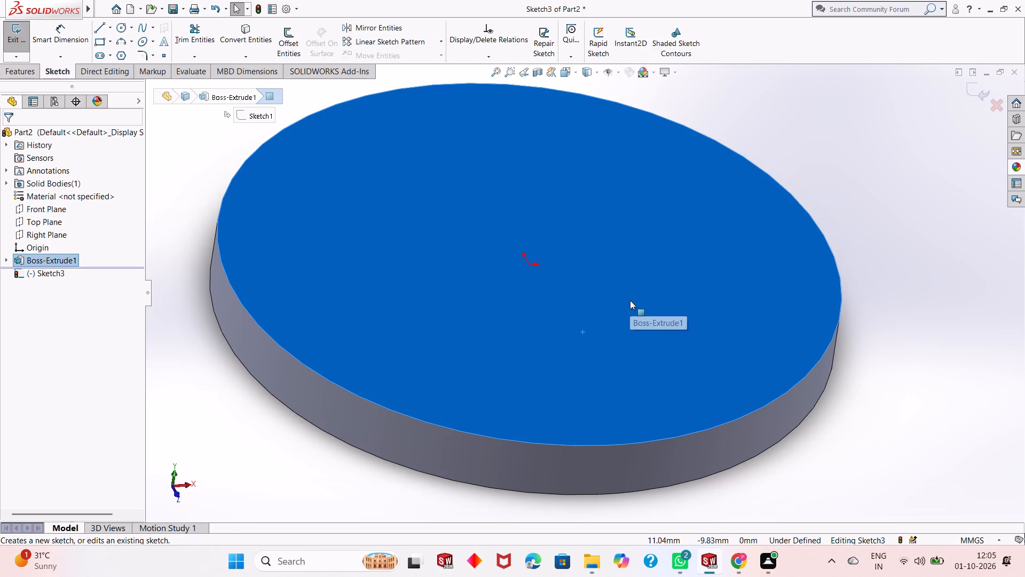
key("ctrl+8")
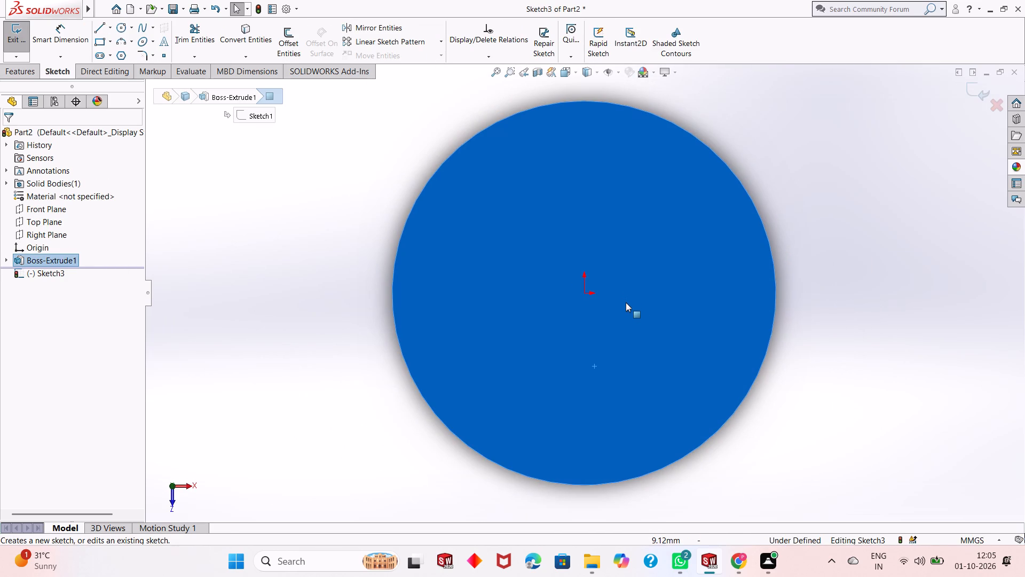
key("Escape")
key("Escape")
scroll(604, 301, "up", 1)
scroll(612, 288, "down", 1)
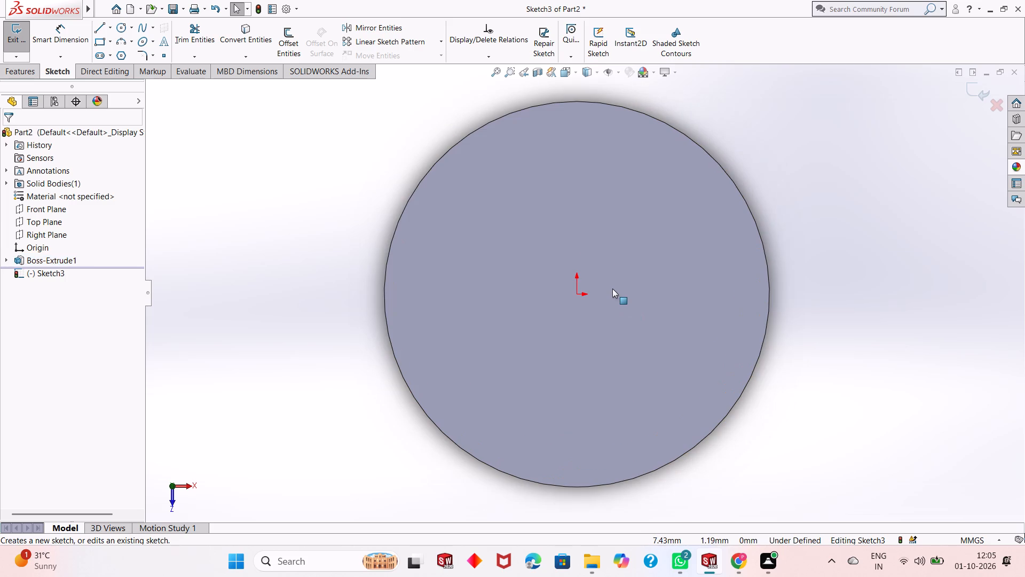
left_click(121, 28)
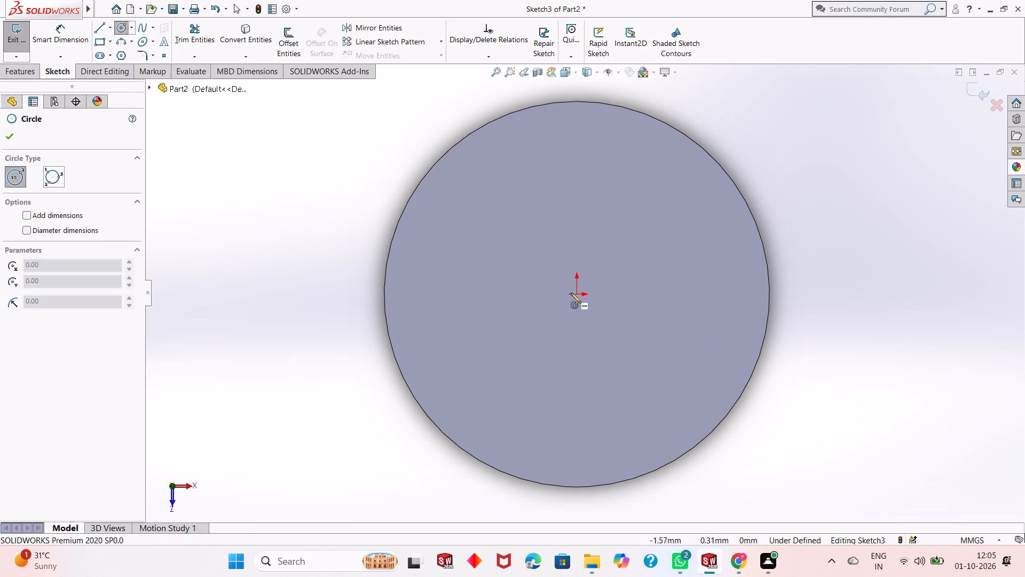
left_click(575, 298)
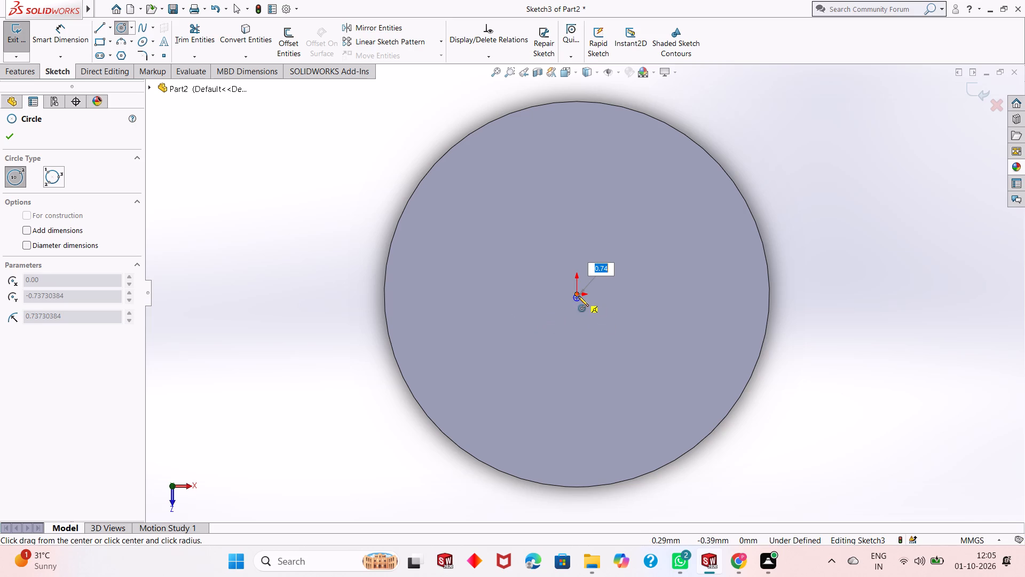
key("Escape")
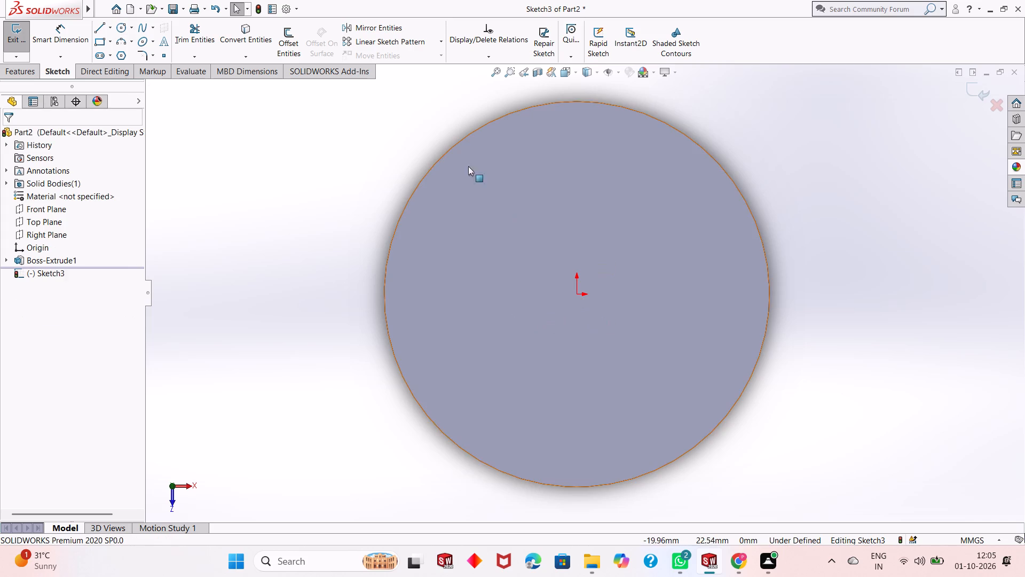
Draw a circle of about 29 mm radius centred on the origin, inside the disc's outer edge.
left_click(121, 31)
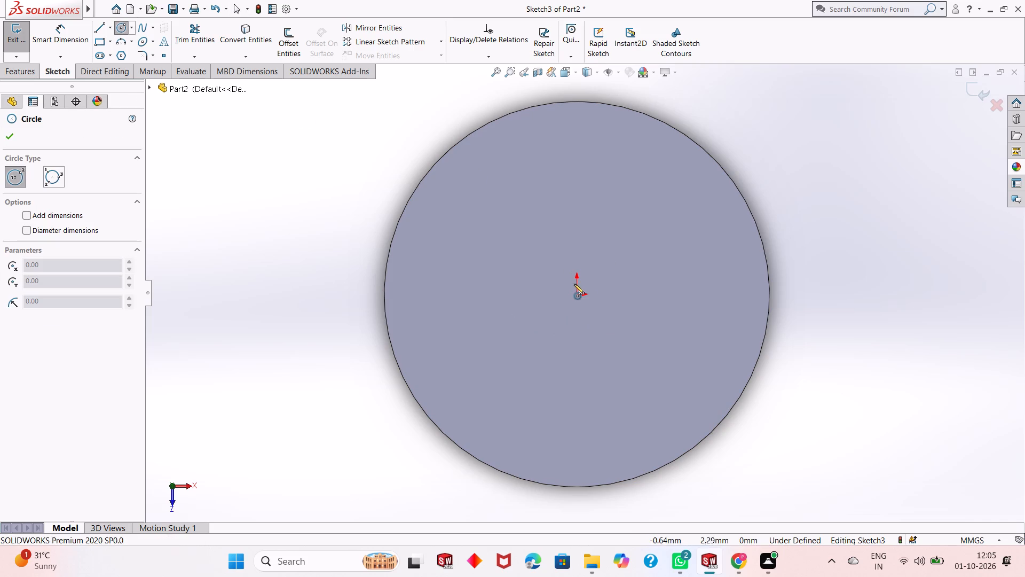
left_click(577, 295)
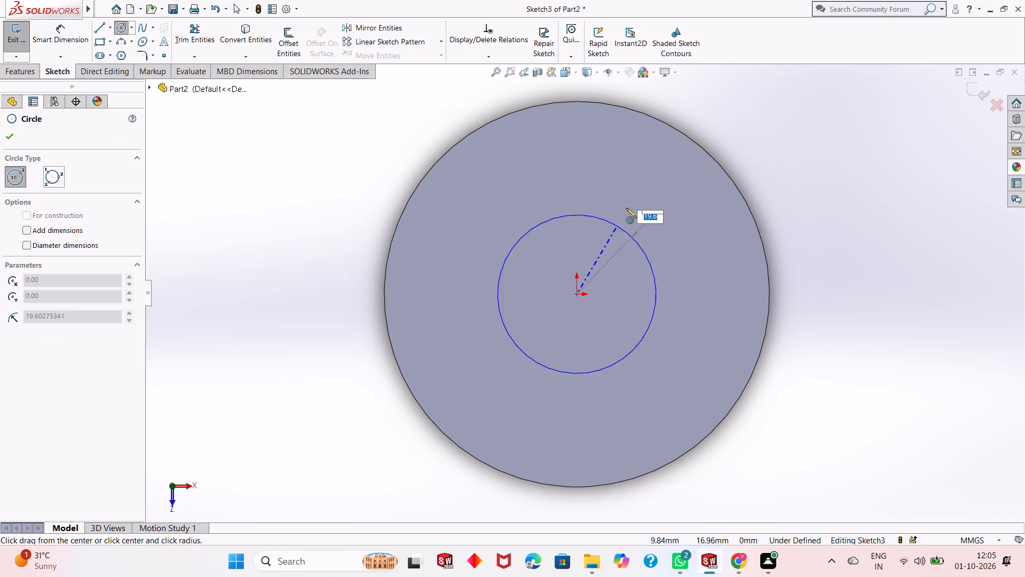
left_click(640, 178)
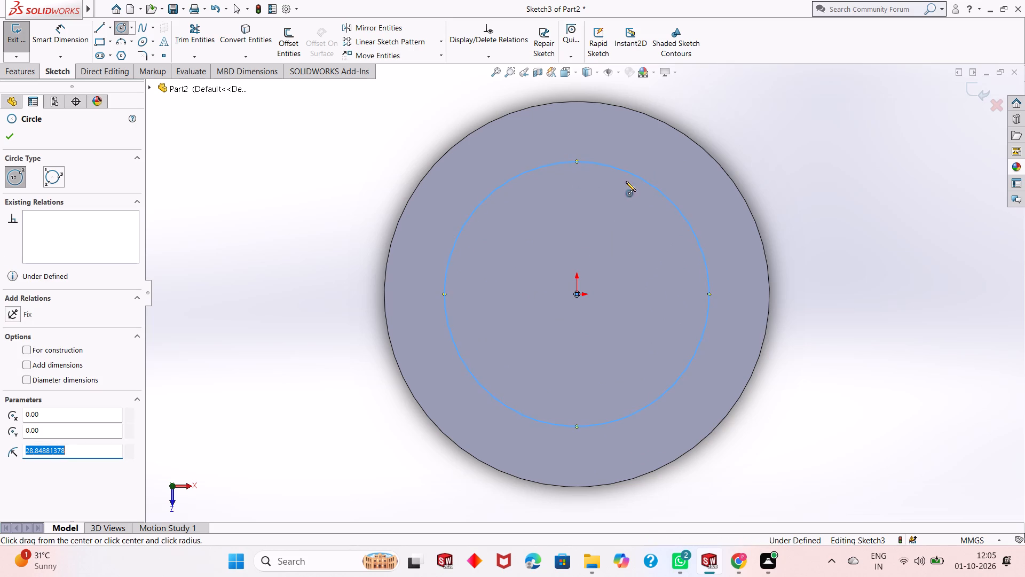
right_click(203, 189)
left_click(234, 200)
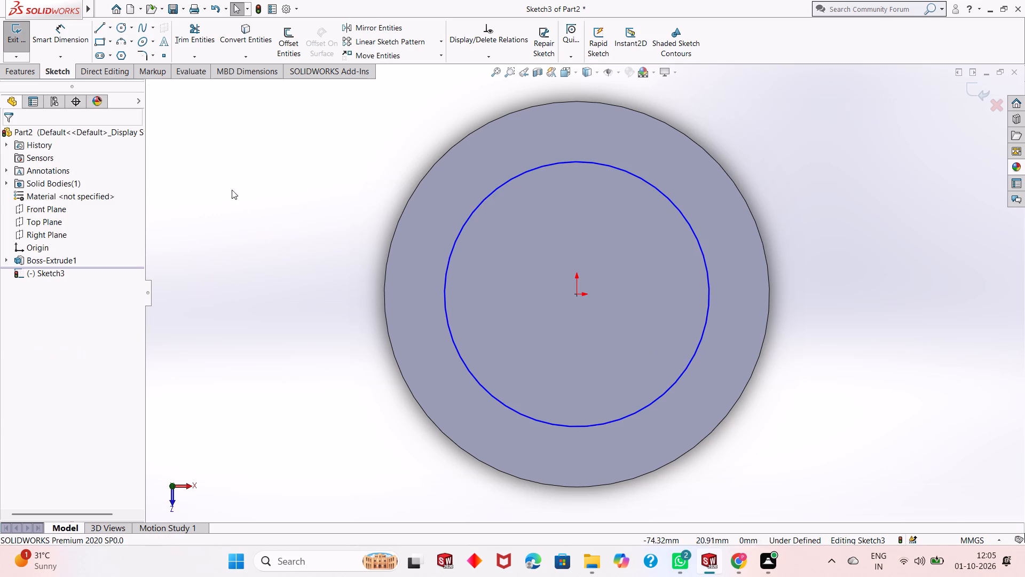
Dimension the new circle's diameter as 76 mm.
left_click(61, 44)
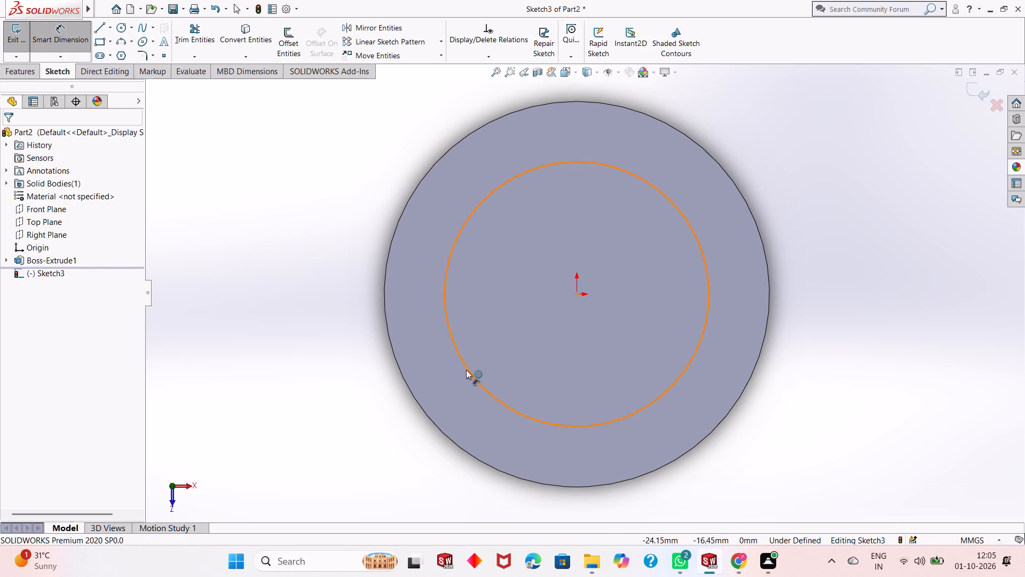
left_click(467, 370)
left_click(332, 453)
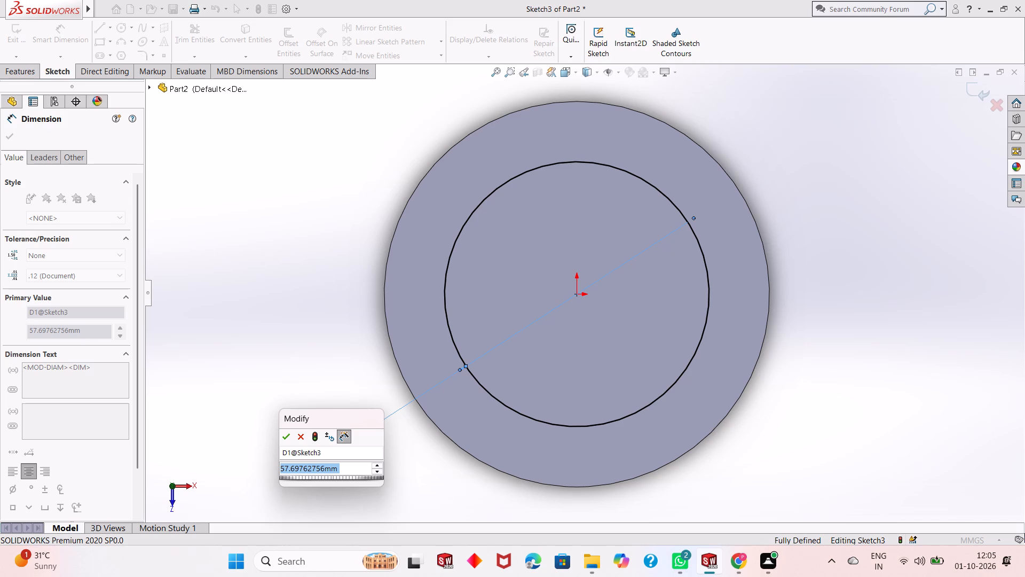
type("76")
key("Return")
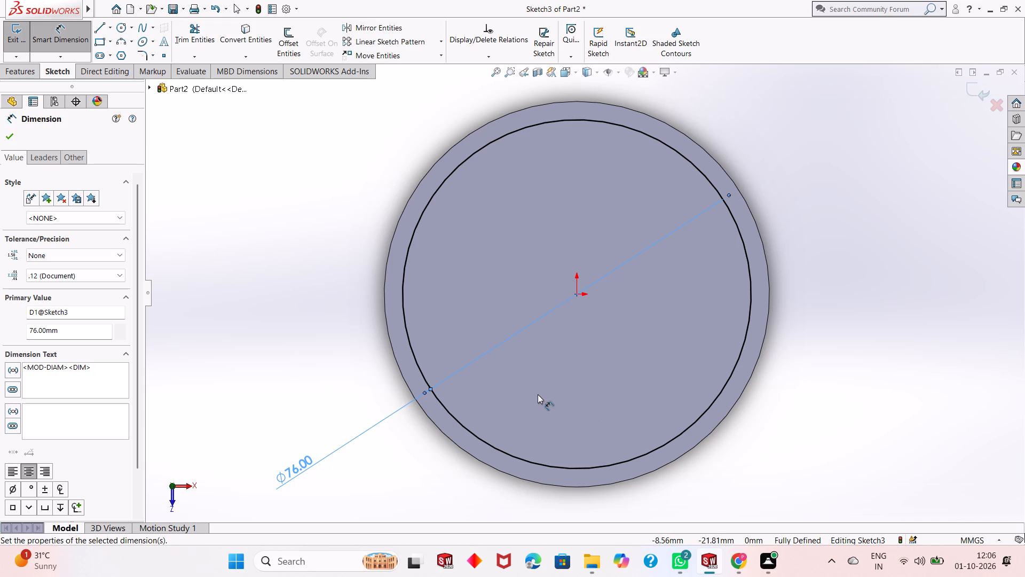
Draw a small circle of about 10.5 mm radius centred on the upper quadrant point of the 76 mm circle.
scroll(538, 394, "up", 1)
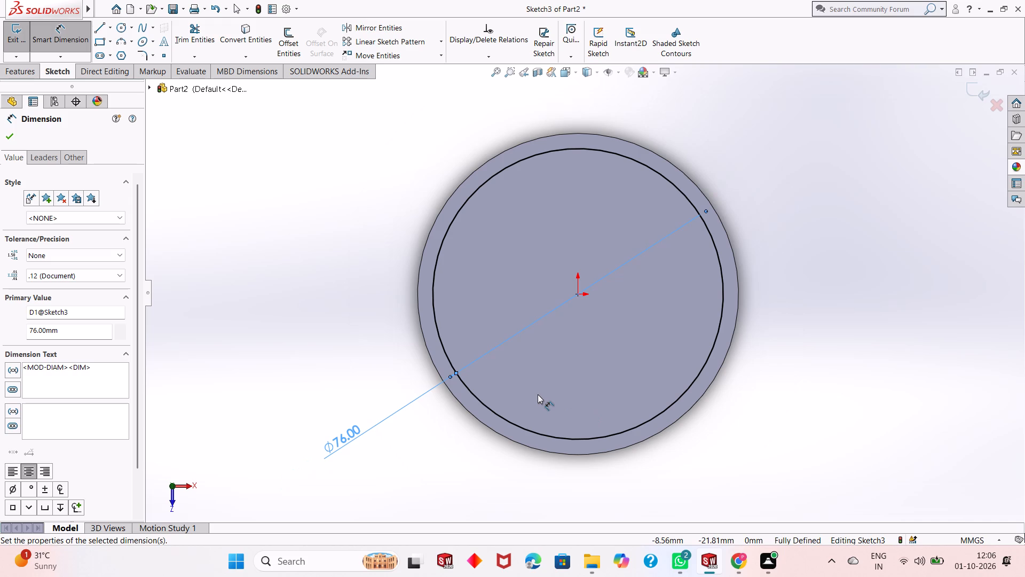
middle_click_drag(634, 474, 620, 301)
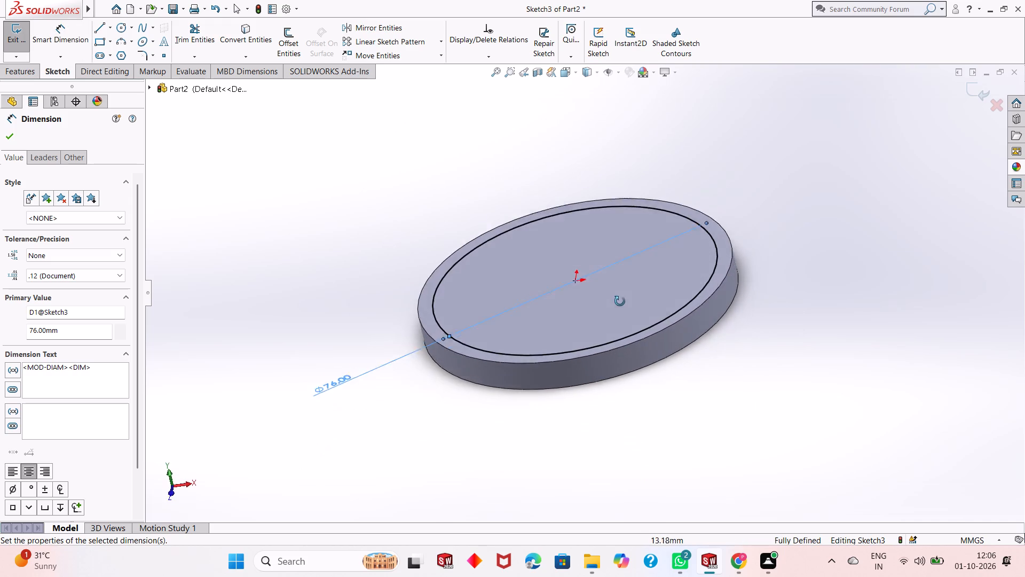
middle_click_drag(620, 301, 617, 332)
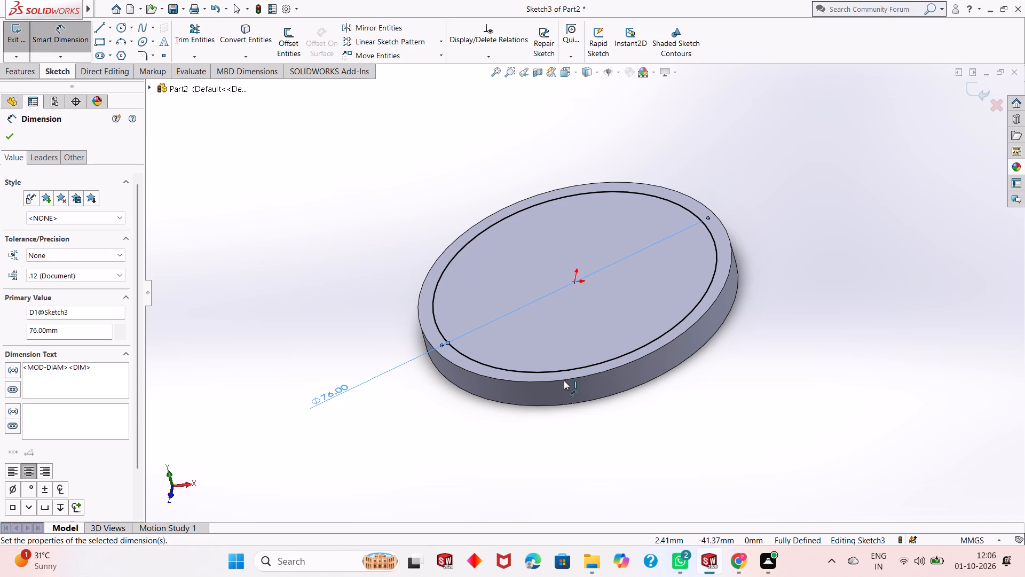
middle_click_drag(569, 419, 582, 406)
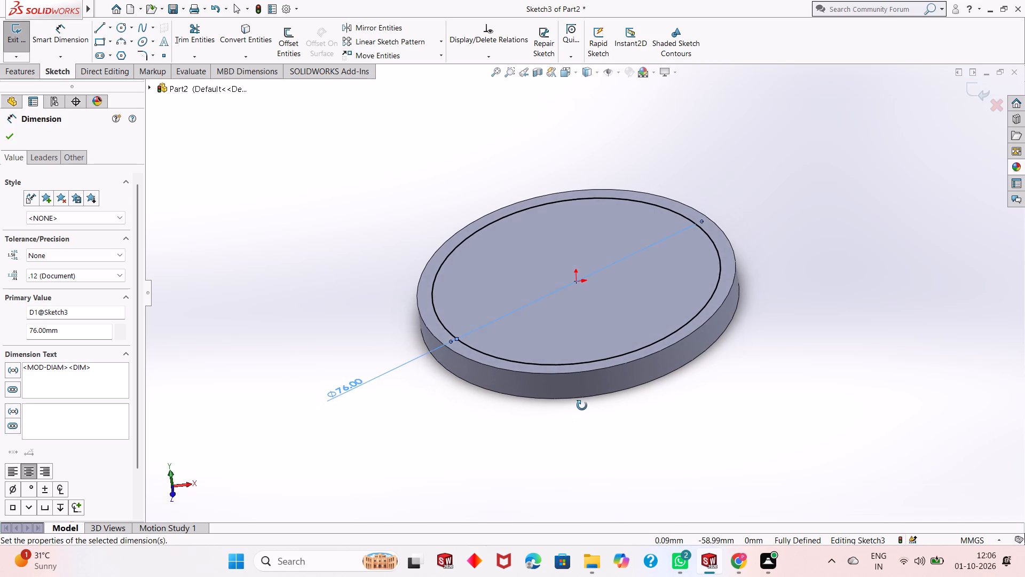
middle_click_drag(582, 406, 587, 421)
key("ctrl+8")
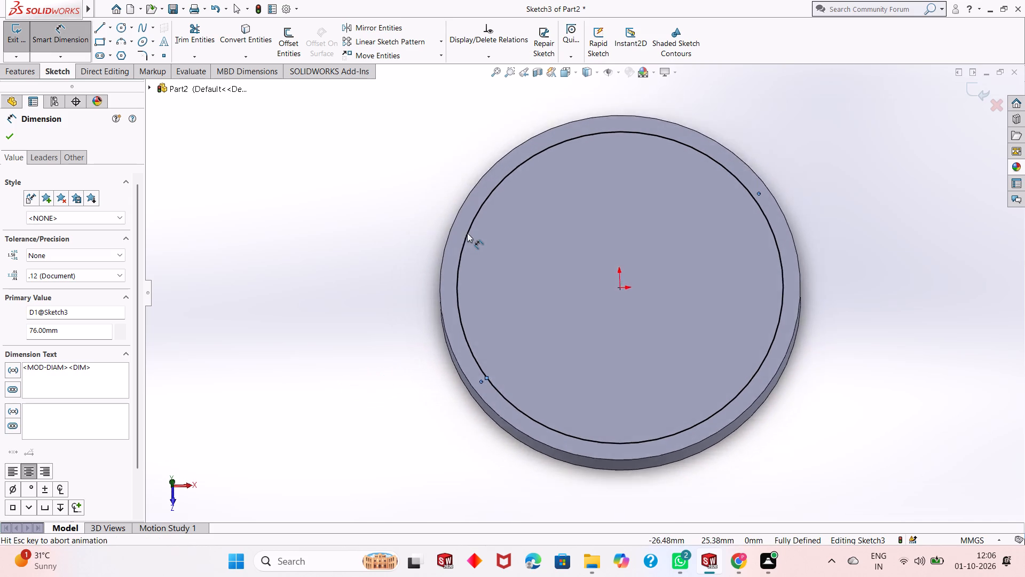
scroll(500, 265, "up", 1)
left_click(126, 28)
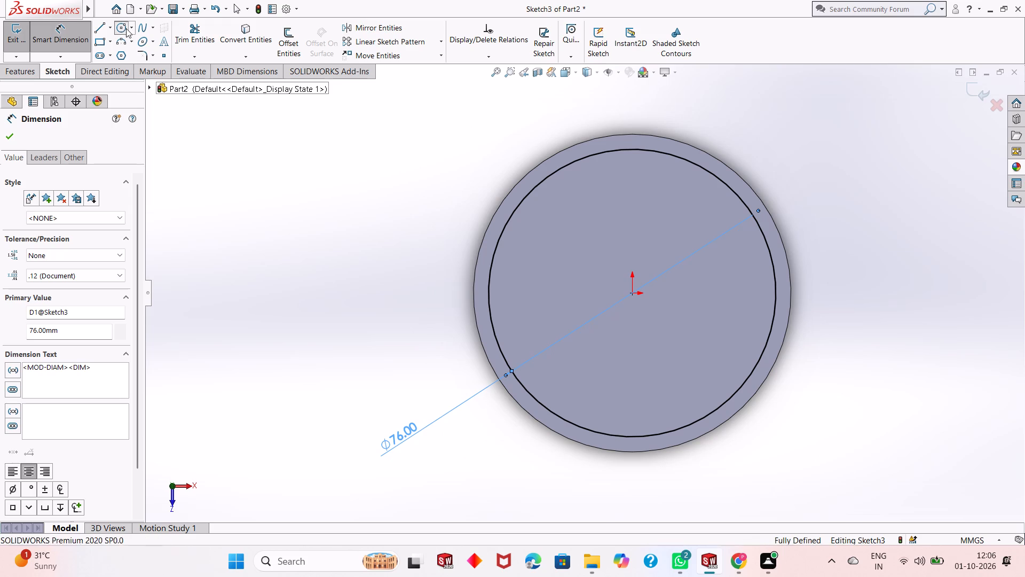
left_click(632, 150)
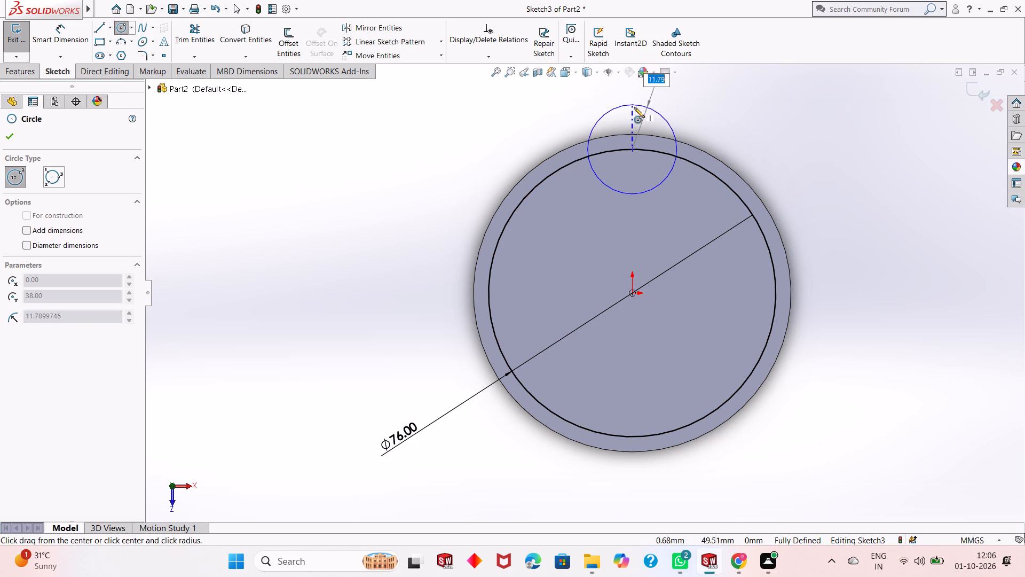
left_click(634, 110)
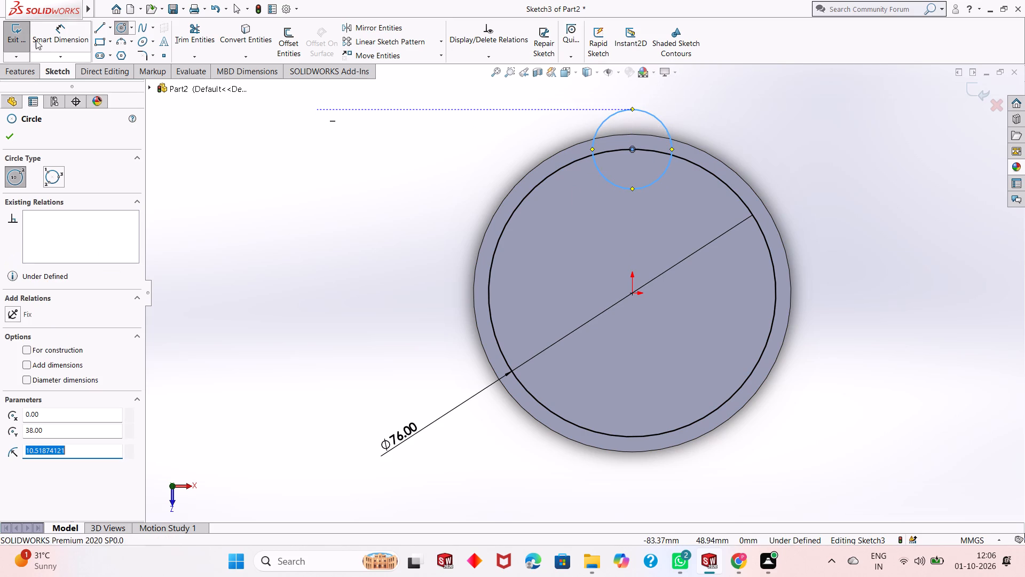
Dimension the small circle's diameter as 15 mm.
left_click(54, 36)
left_click(616, 112)
left_click(524, 115)
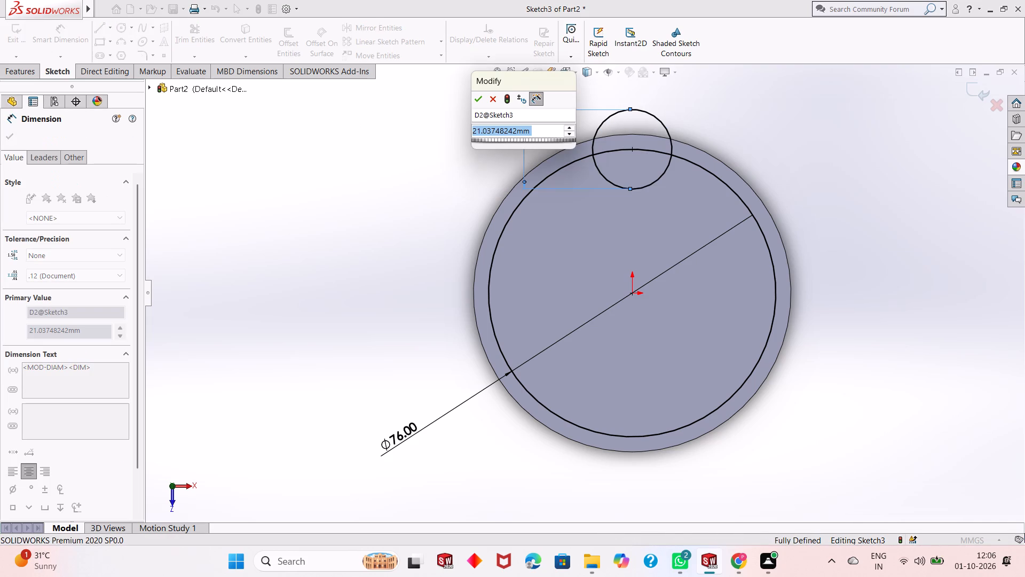
type("15")
key("Return")
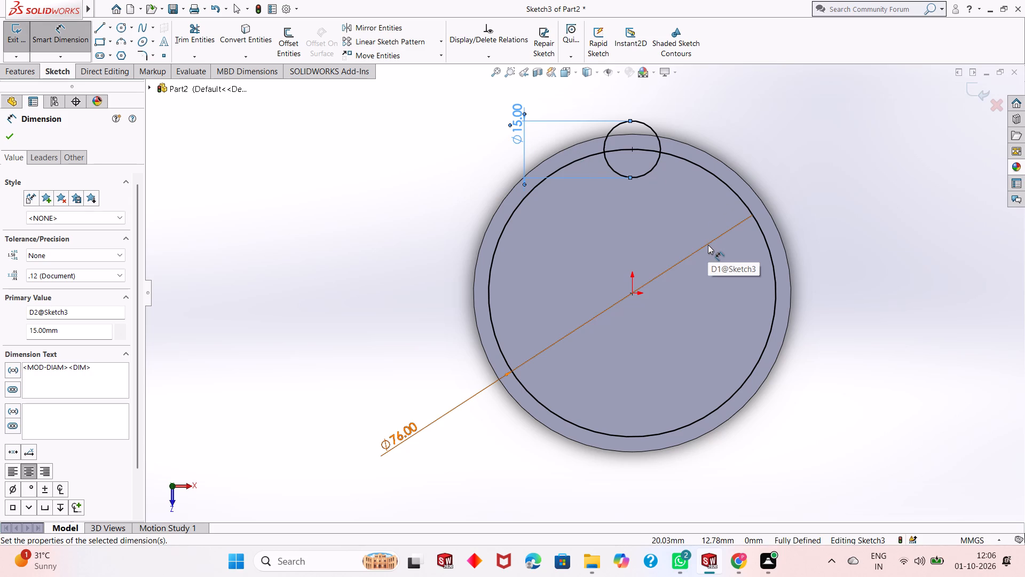
Circular-pattern the 15 mm circle about the origin with 4 equally spaced instances over 360 degrees.
right_click(292, 223)
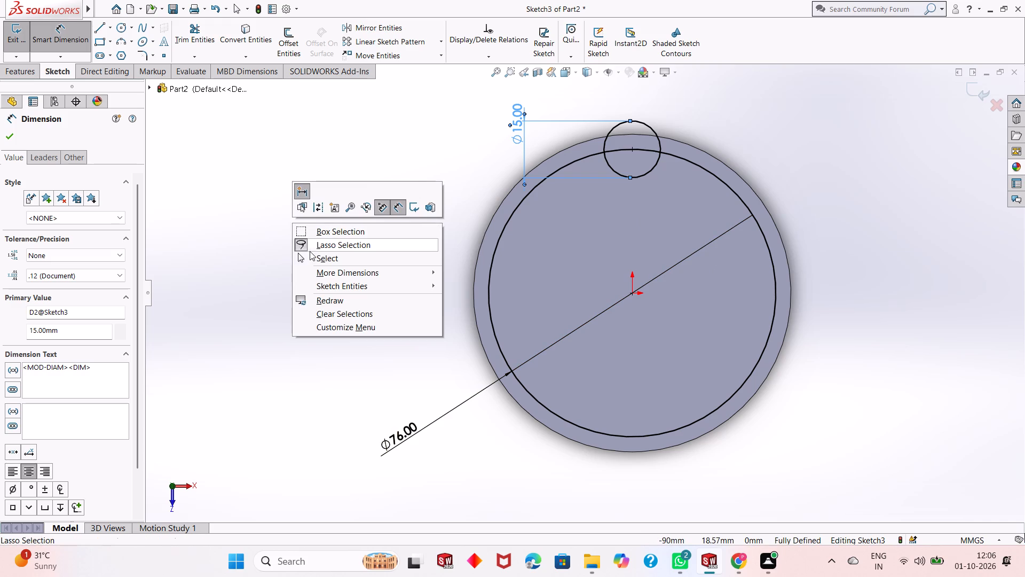
left_click(311, 252)
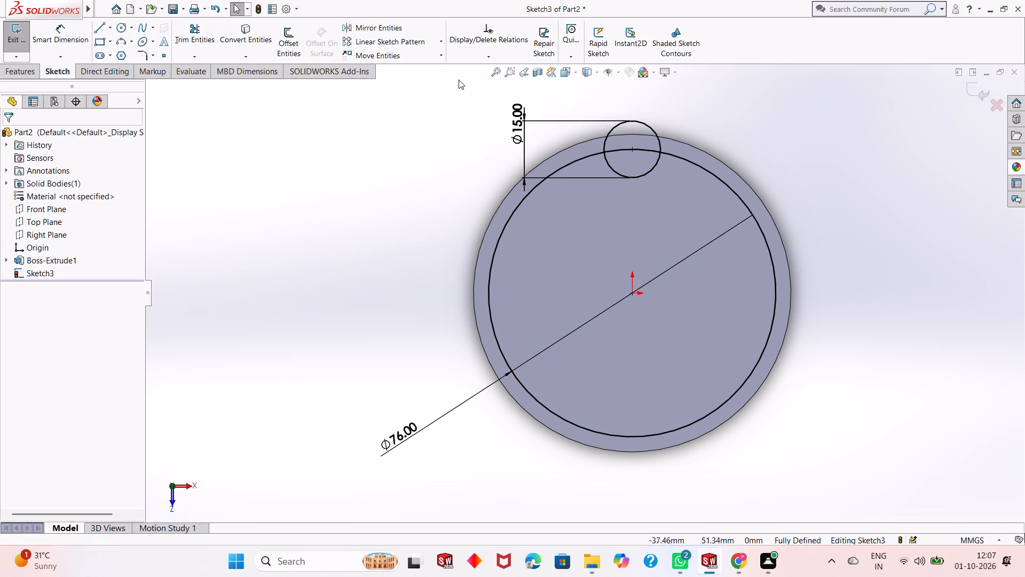
left_click(636, 122)
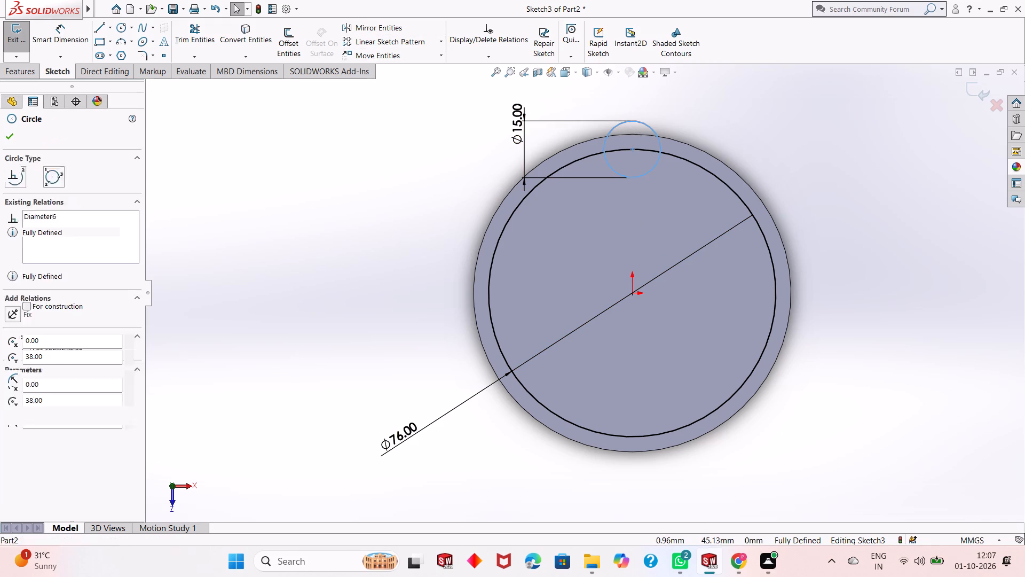
left_click(439, 42)
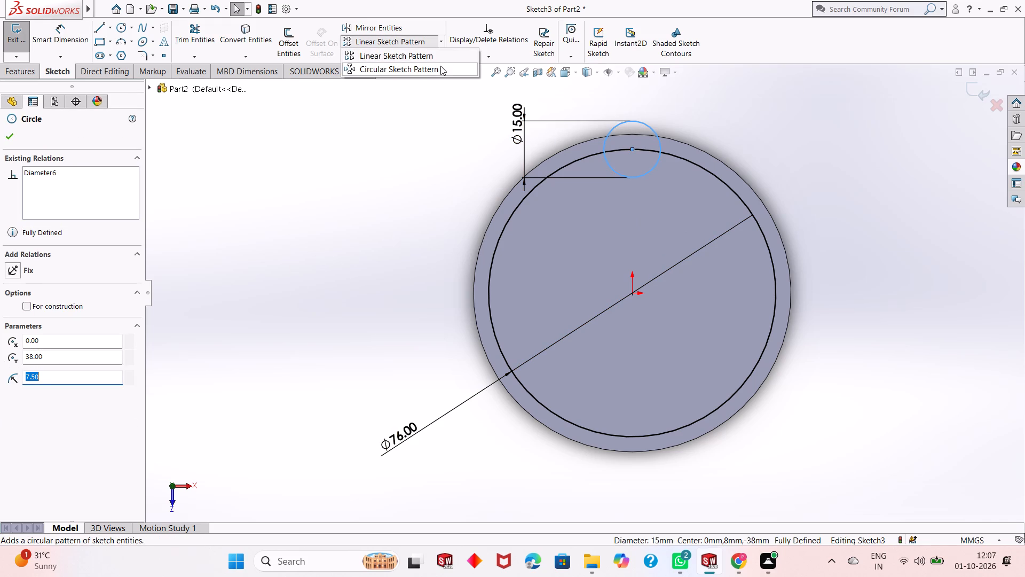
left_click(439, 67)
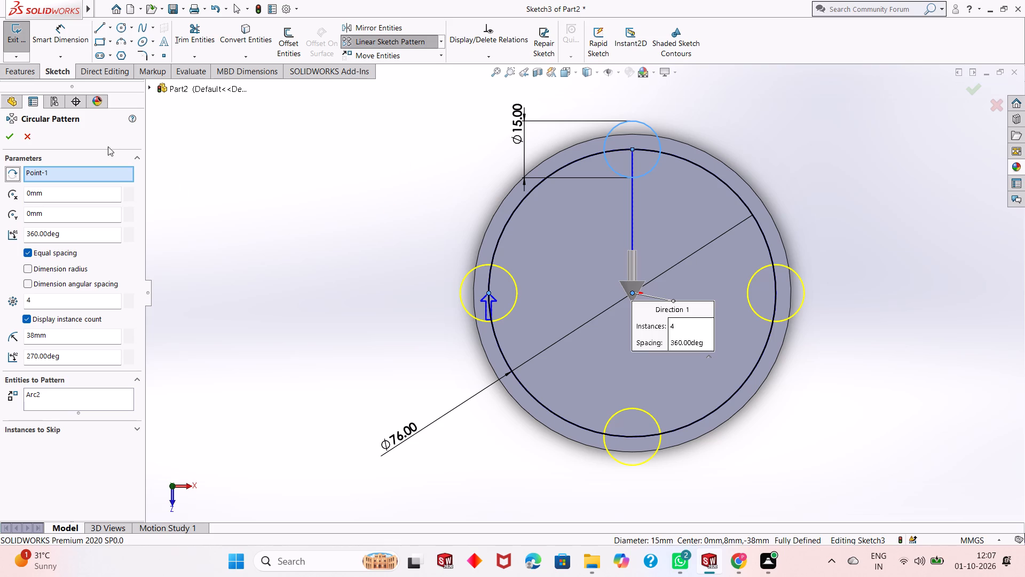
left_click(11, 140)
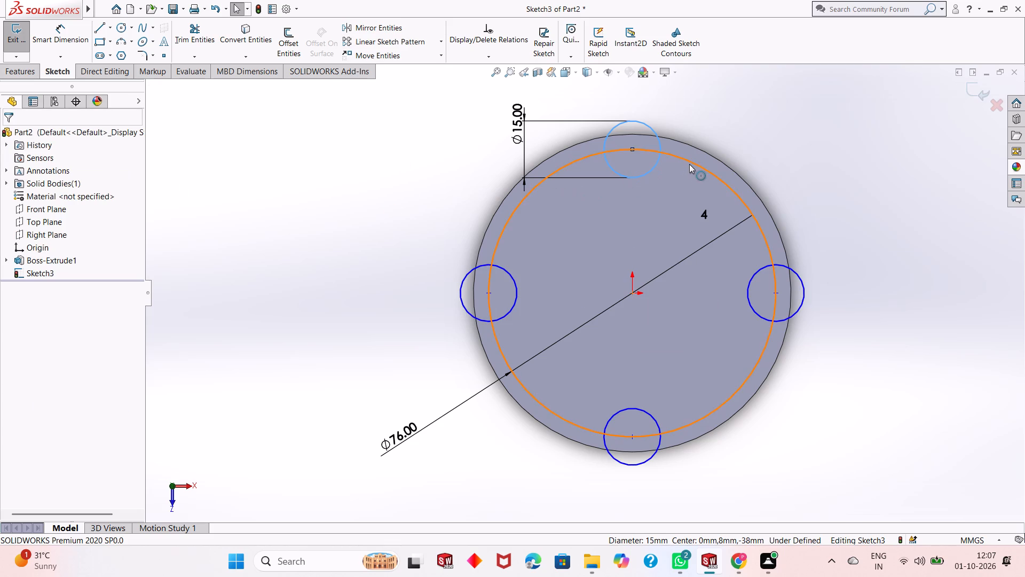
Delete the 76 mm circle from the sketch, including its diameter dimension.
right_click(689, 164)
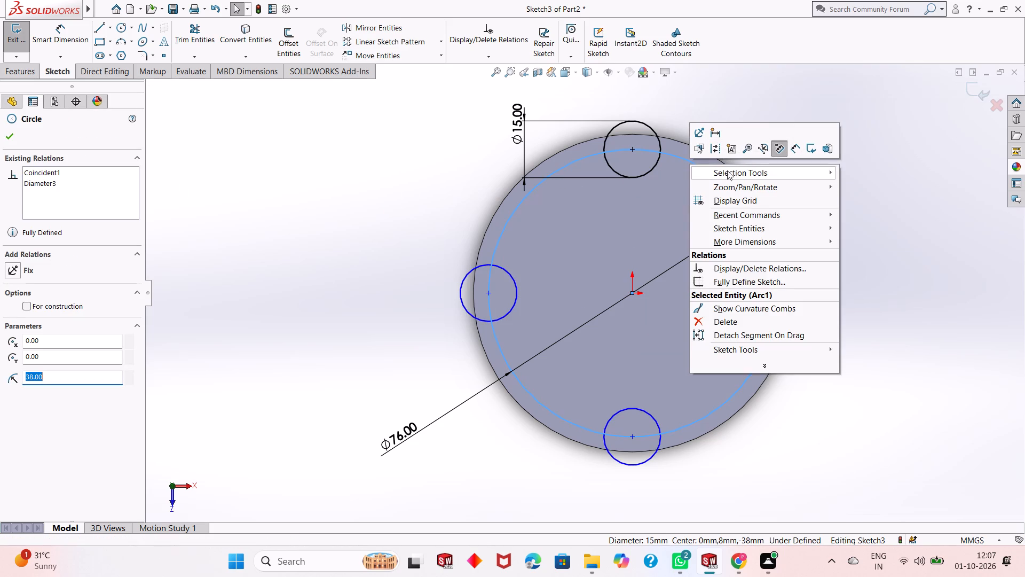
left_click(719, 322)
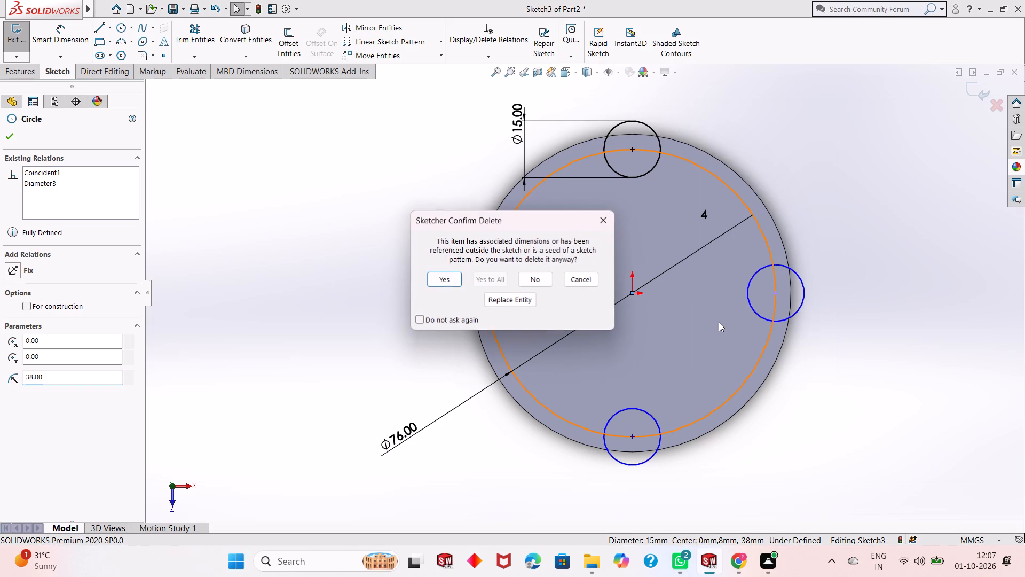
left_click(447, 277)
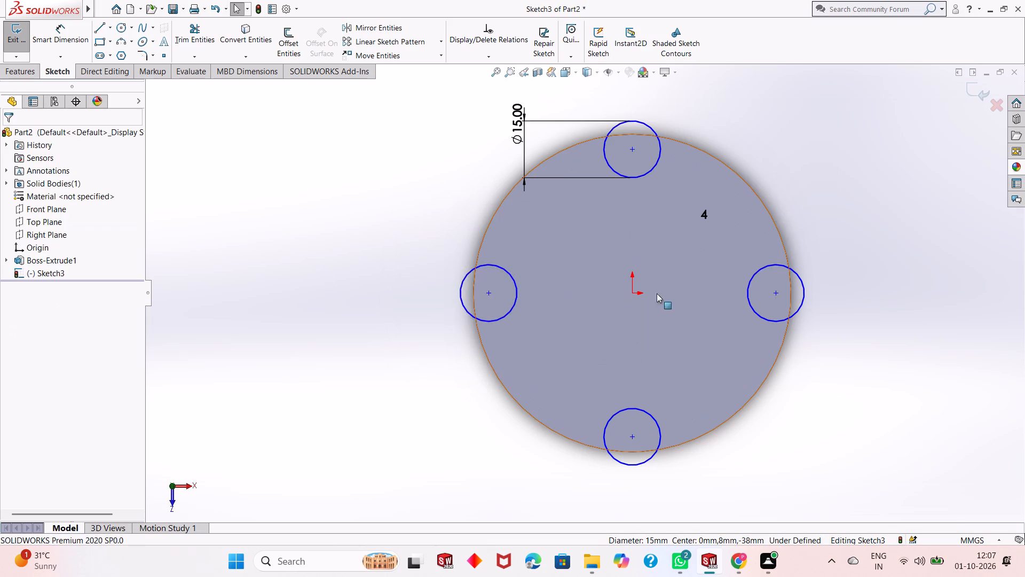
Dimension the vertical distance between the upper small circle's centre and the origin as 38 mm.
scroll(641, 287, "up", 1)
scroll(775, 325, "down", 1)
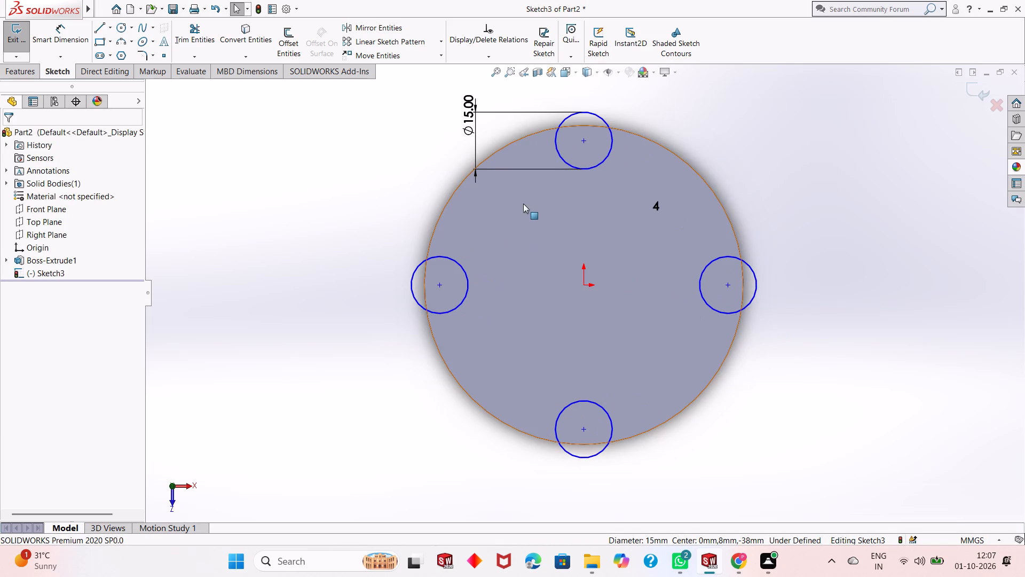
left_click(77, 43)
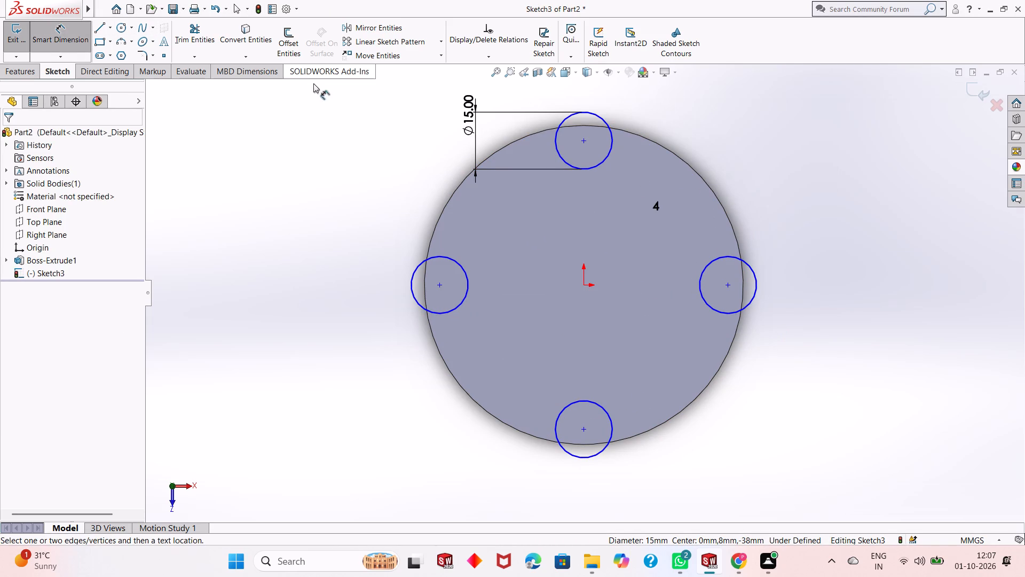
left_click(586, 141)
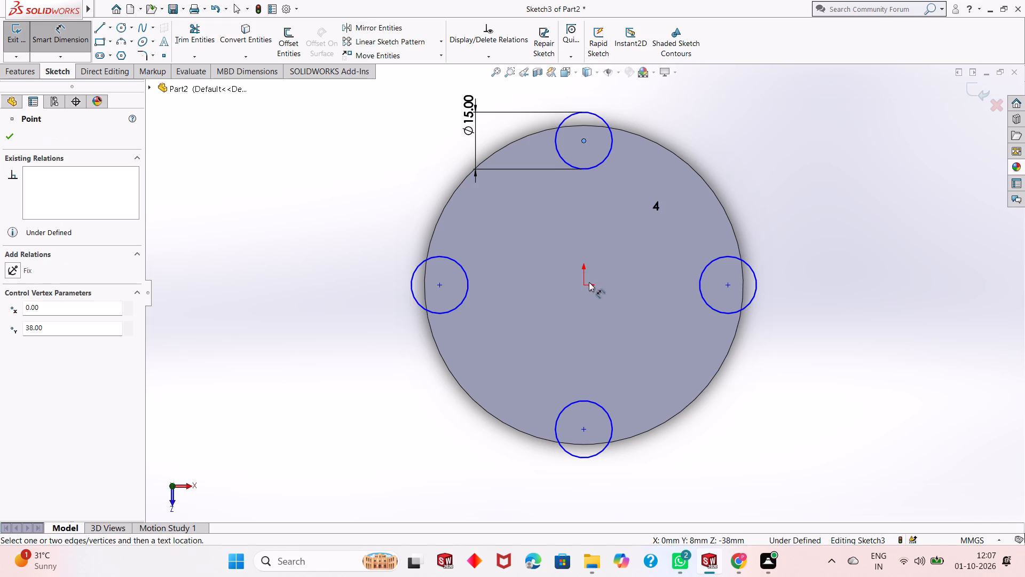
left_click(585, 288)
left_click(554, 275)
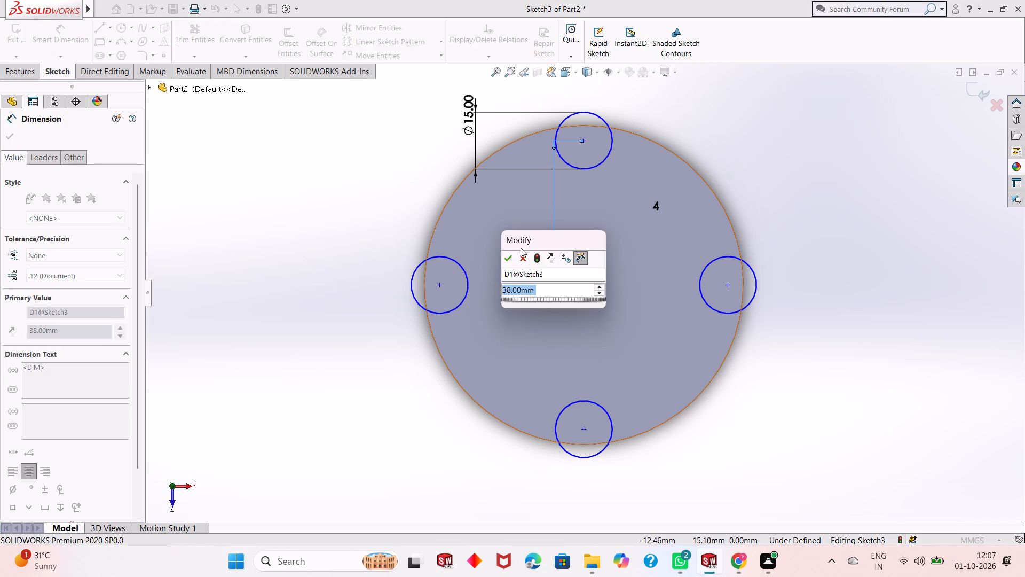
left_click(510, 258)
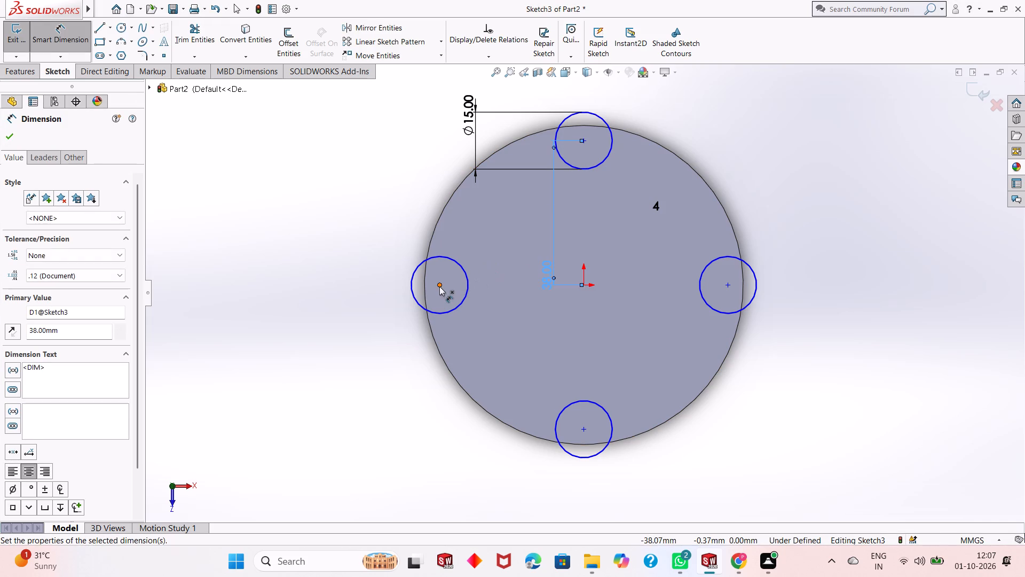
Dimension the horizontal distance between the left small circle's centre and the origin as 38 mm.
left_click(439, 286)
left_click(586, 288)
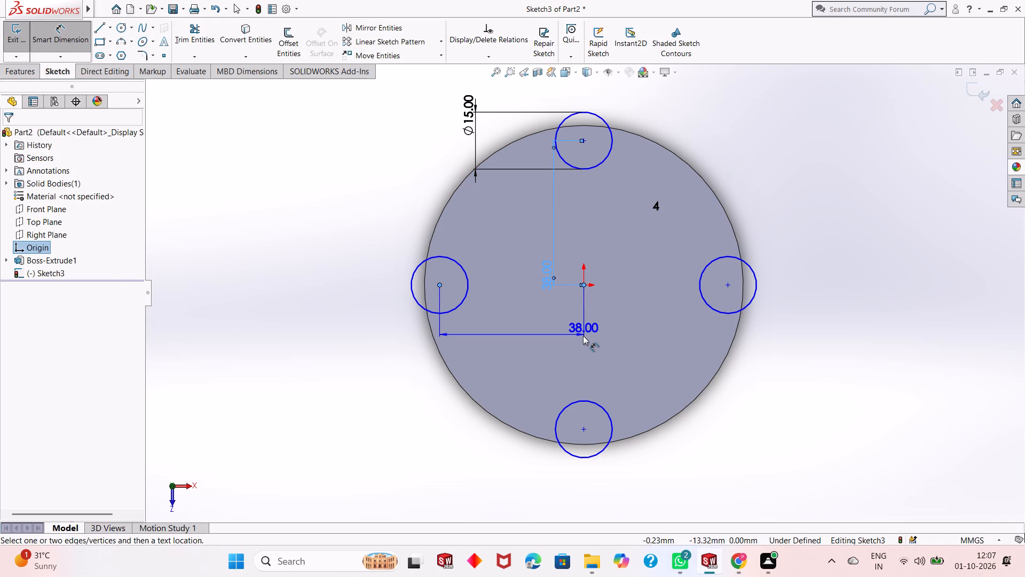
left_click(583, 336)
left_click(539, 319)
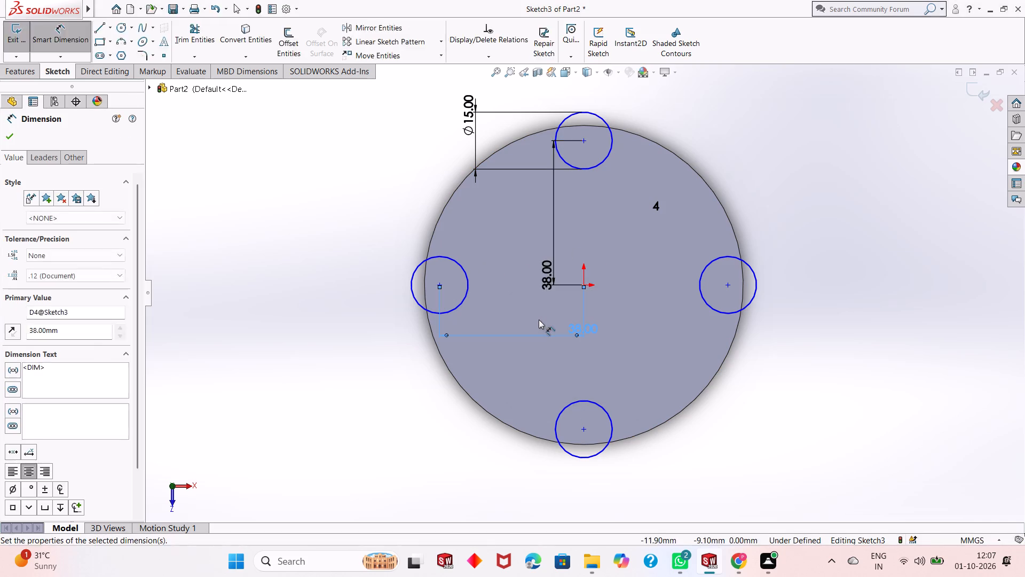
Dimension the vertical distance between the lower and right small circles' centres as 38 mm.
left_click(585, 428)
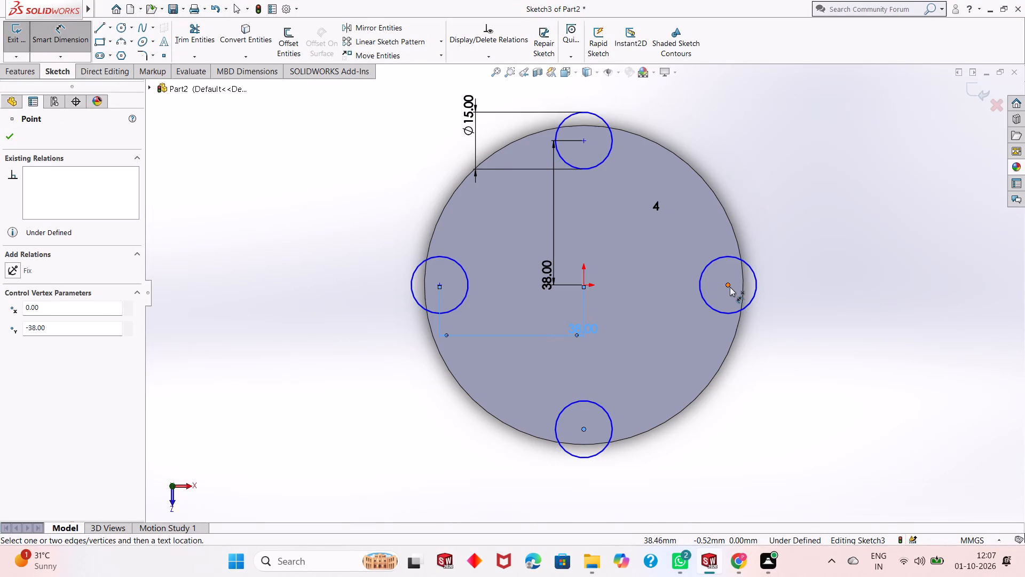
left_click(730, 287)
left_click(813, 300)
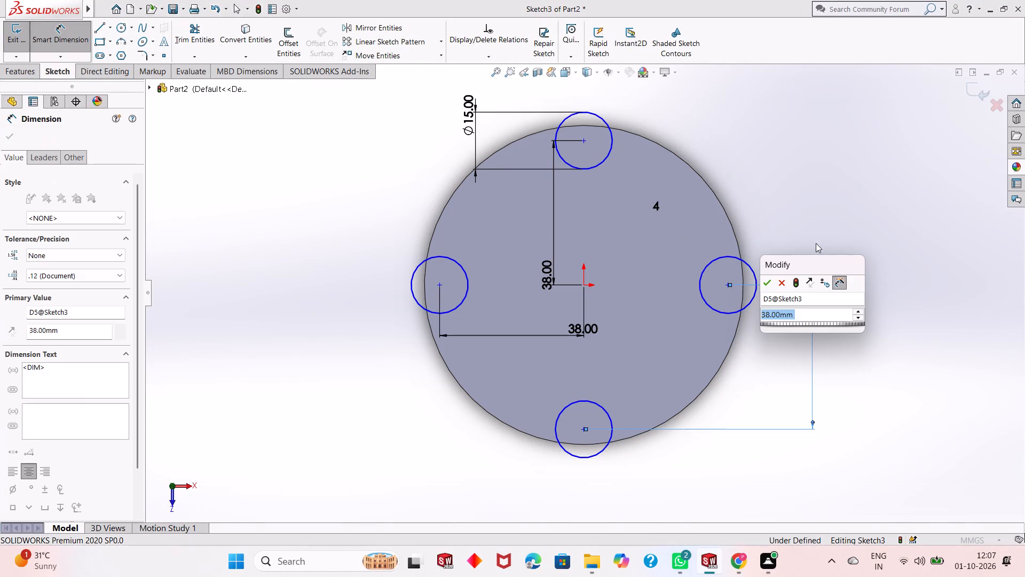
left_click(770, 282)
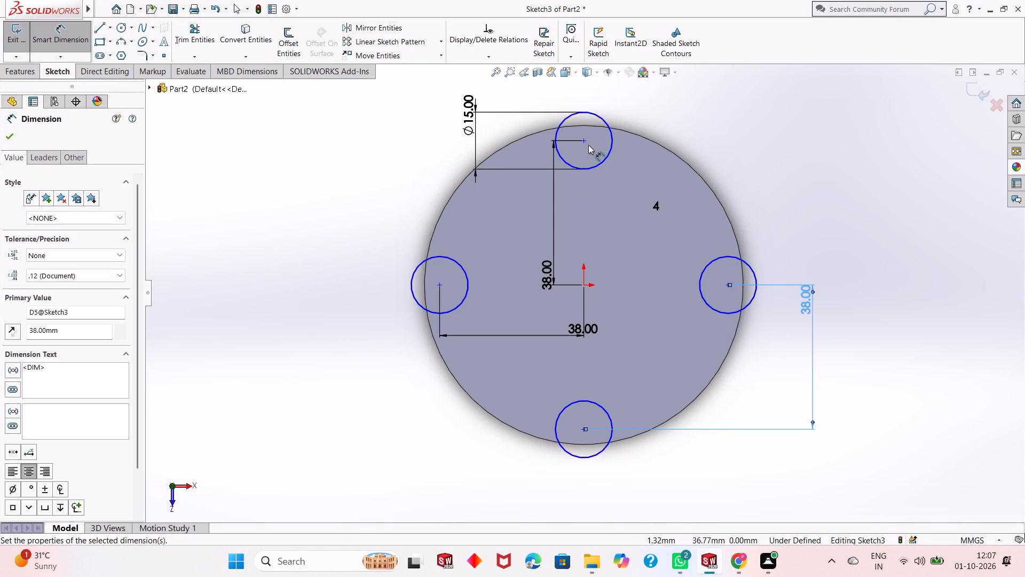
Dimension the horizontal distance between the upper and left small circles' centres as 38 mm, and finish dimensioning.
left_click(586, 143)
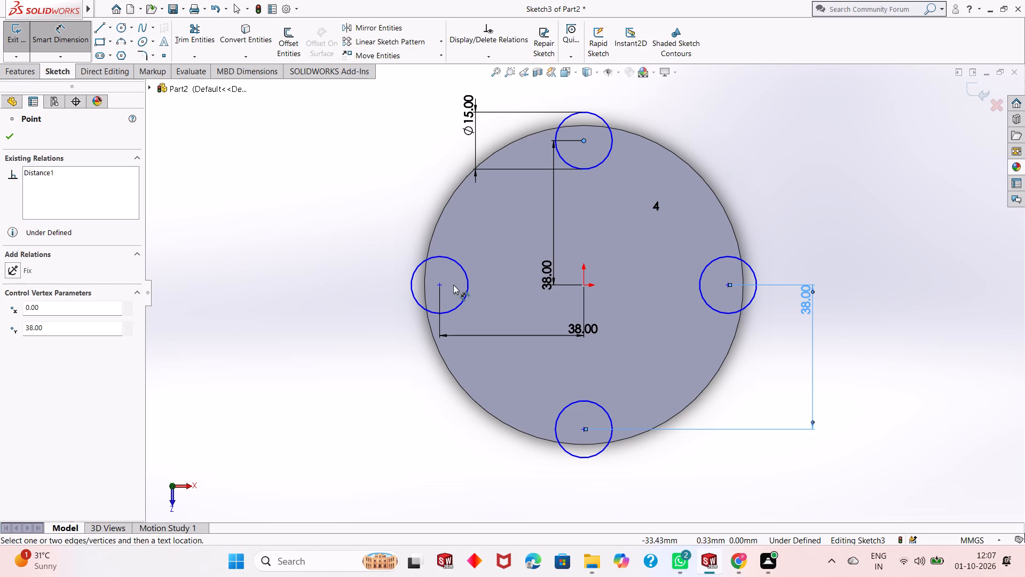
left_click(438, 283)
left_click(524, 100)
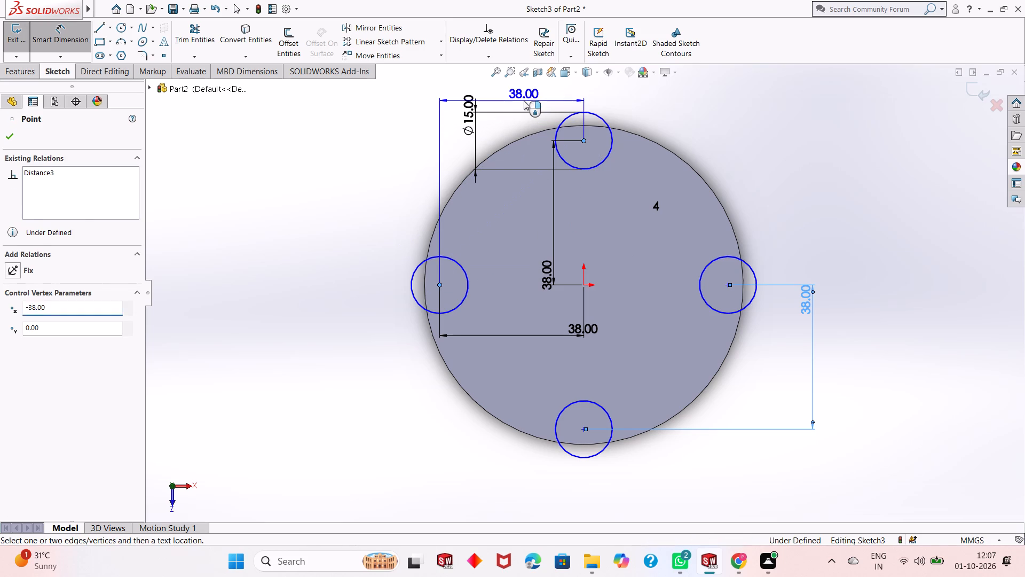
left_click(481, 84)
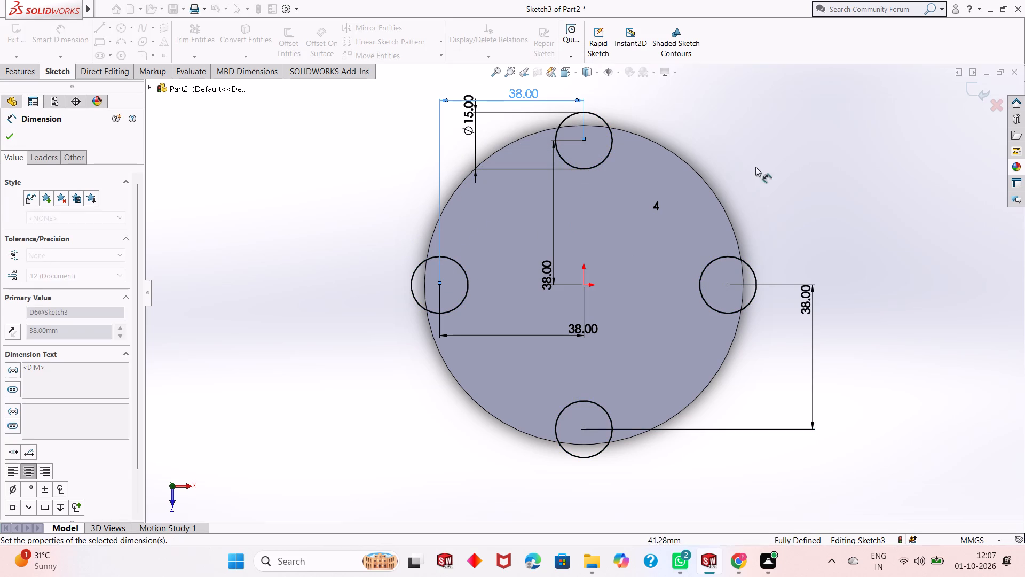
right_click(850, 151)
left_click(875, 186)
Examine the four dimensioned circles on the disc's top face from several angles.
scroll(575, 257, "up", 2)
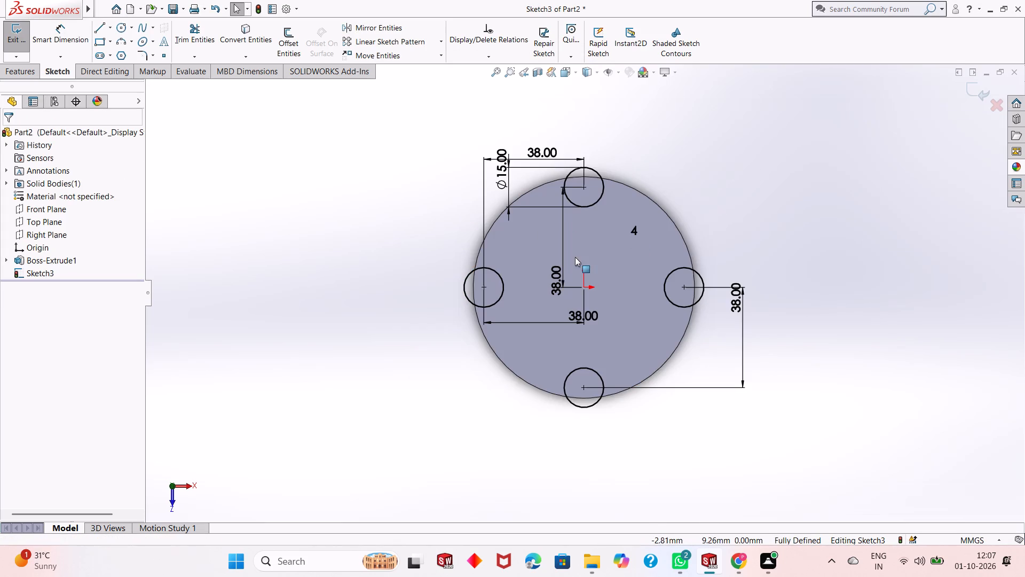
scroll(617, 270, "down", 2)
scroll(603, 288, "up", 1)
scroll(617, 332, "down", 1)
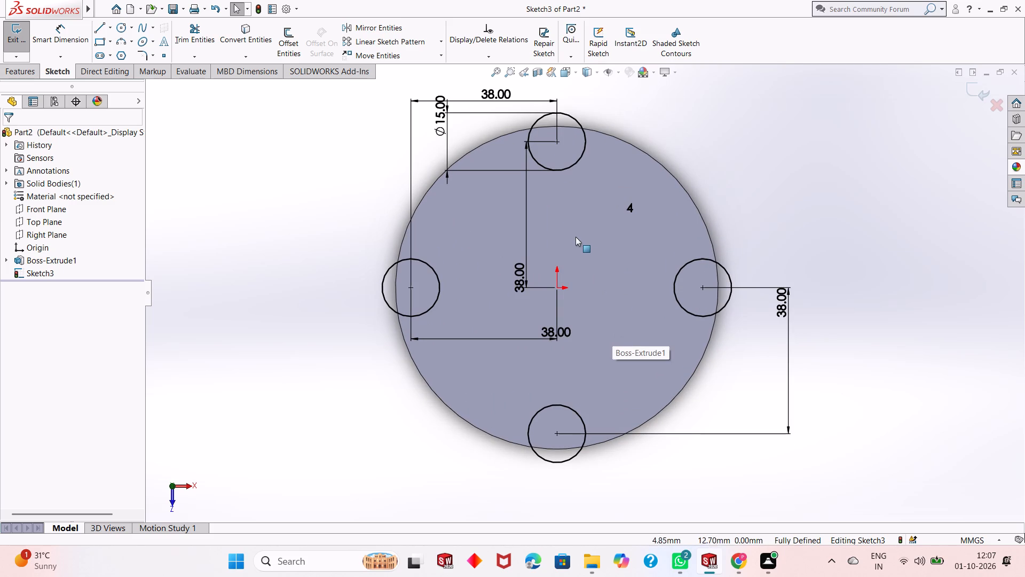
middle_click_drag(779, 261, 782, 209)
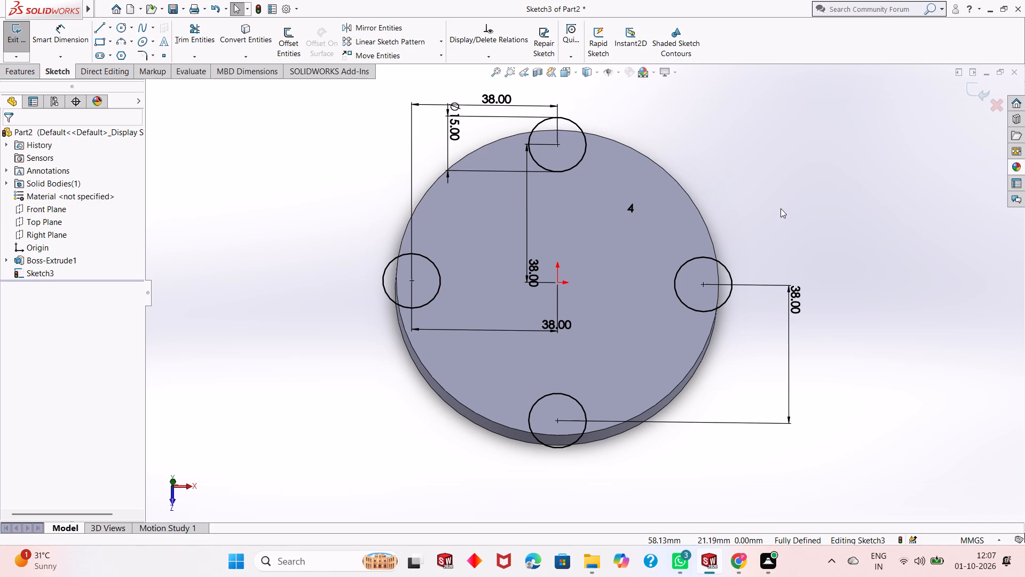
scroll(604, 252, "down", 3)
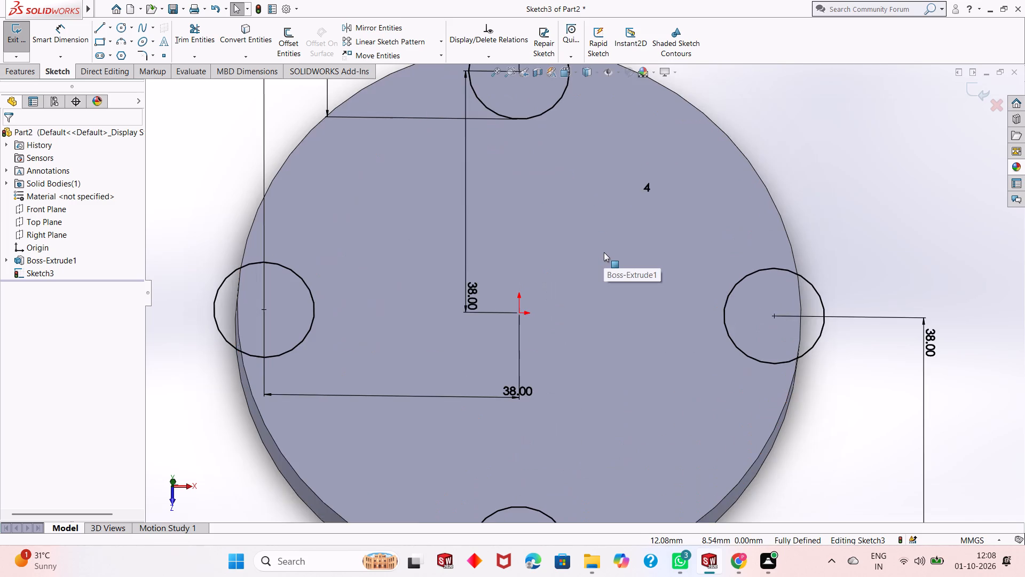
scroll(604, 252, "up", 1)
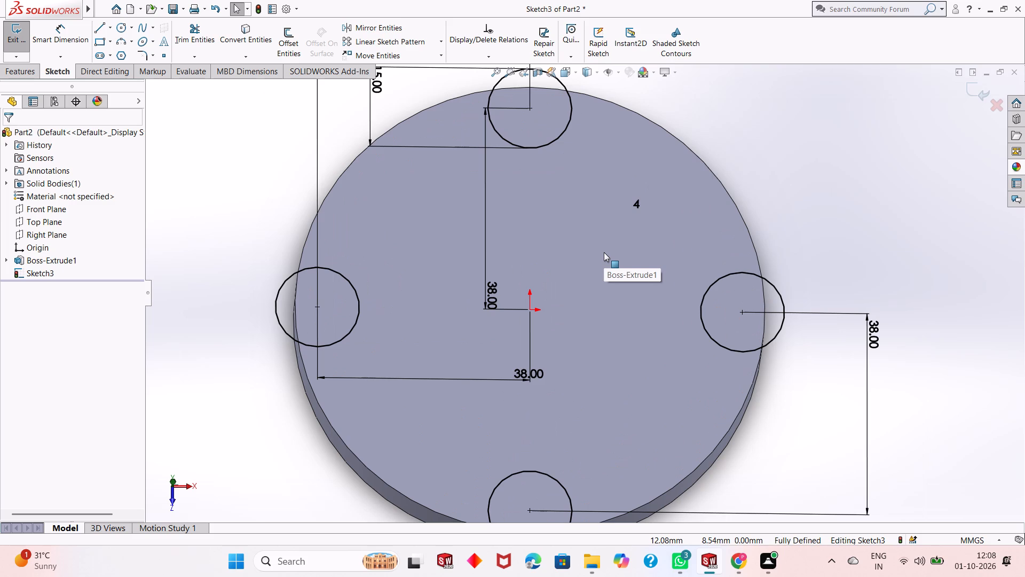
middle_click_drag(812, 401, 818, 344)
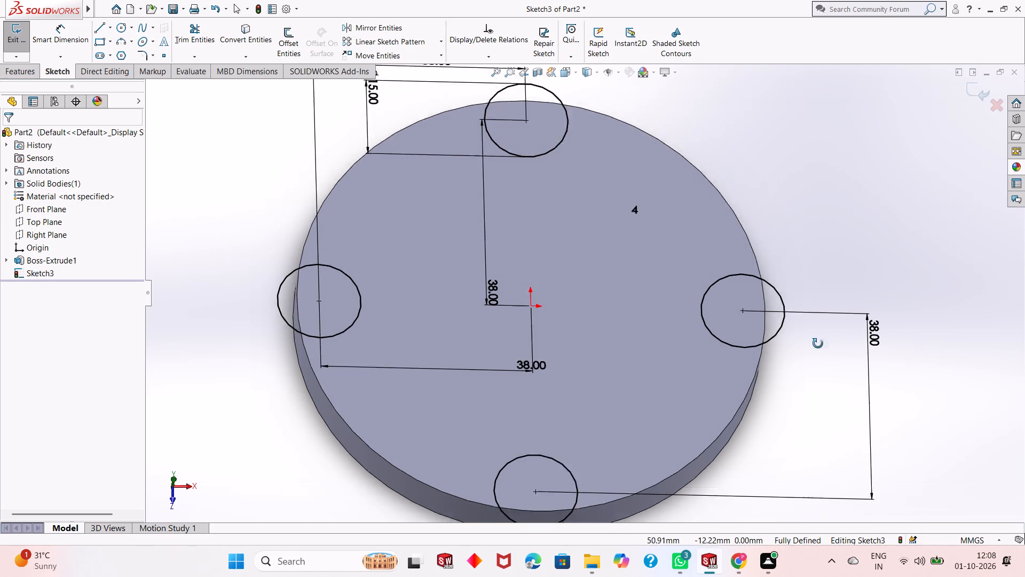
middle_click_drag(818, 344, 797, 268)
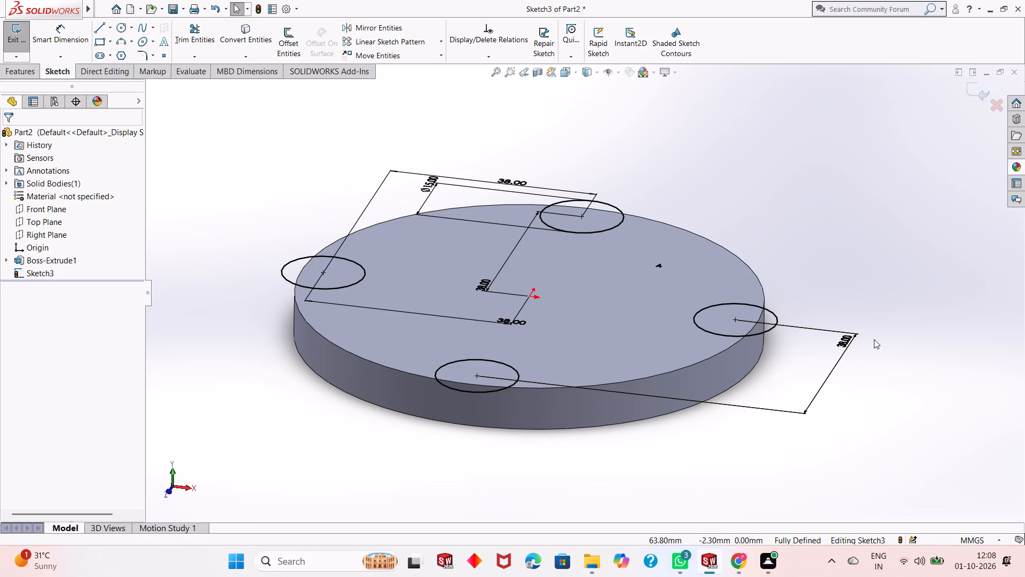
middle_click_drag(821, 337, 816, 353)
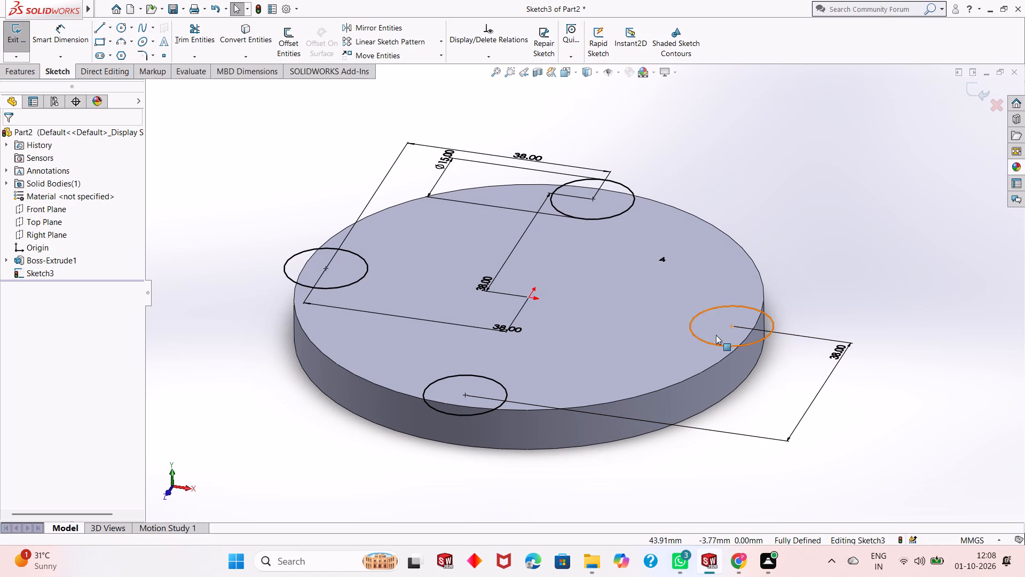
middle_click_drag(758, 418, 801, 393)
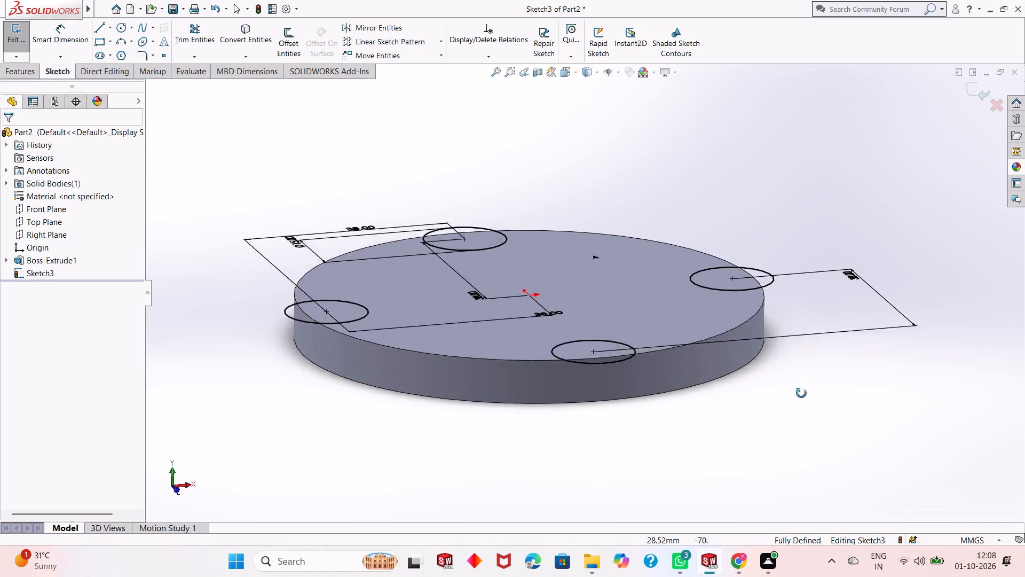
middle_click_drag(801, 393, 792, 462)
middle_click_drag(762, 365, 759, 438)
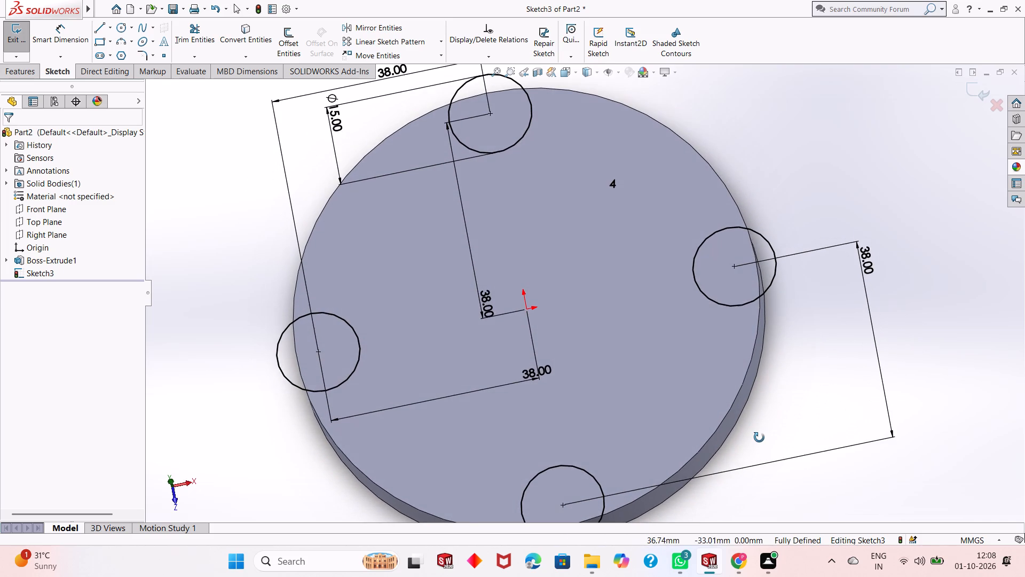
middle_click_drag(759, 438, 742, 319)
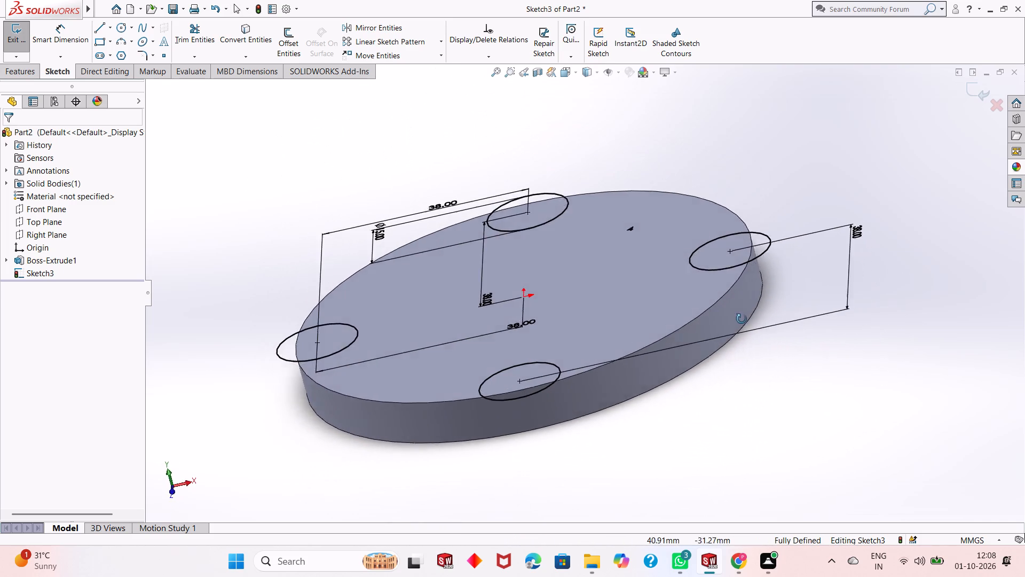
middle_click_drag(742, 319, 737, 396)
scroll(622, 334, "up", 2)
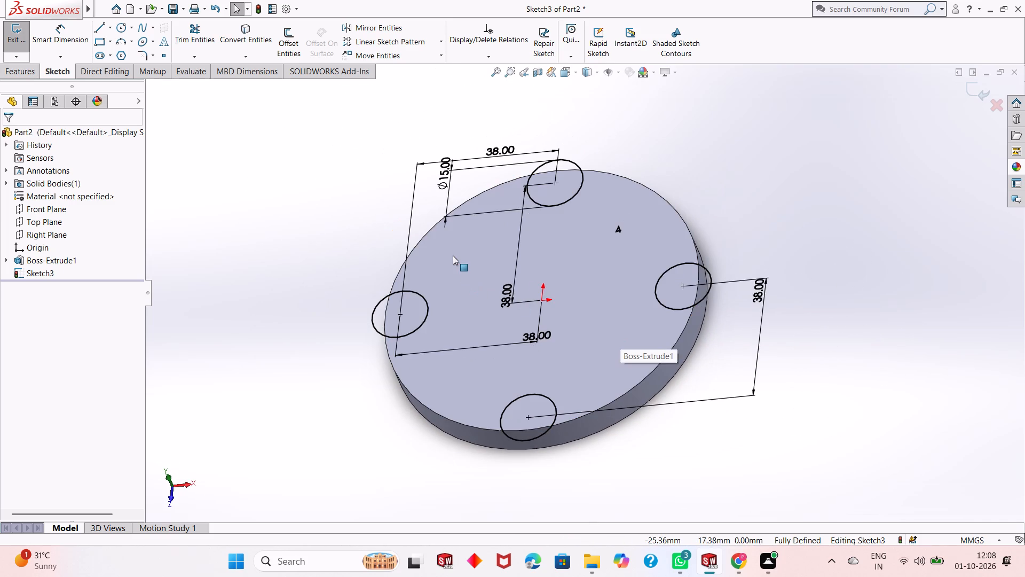
scroll(453, 255, "down", 1)
scroll(597, 288, "down", 1)
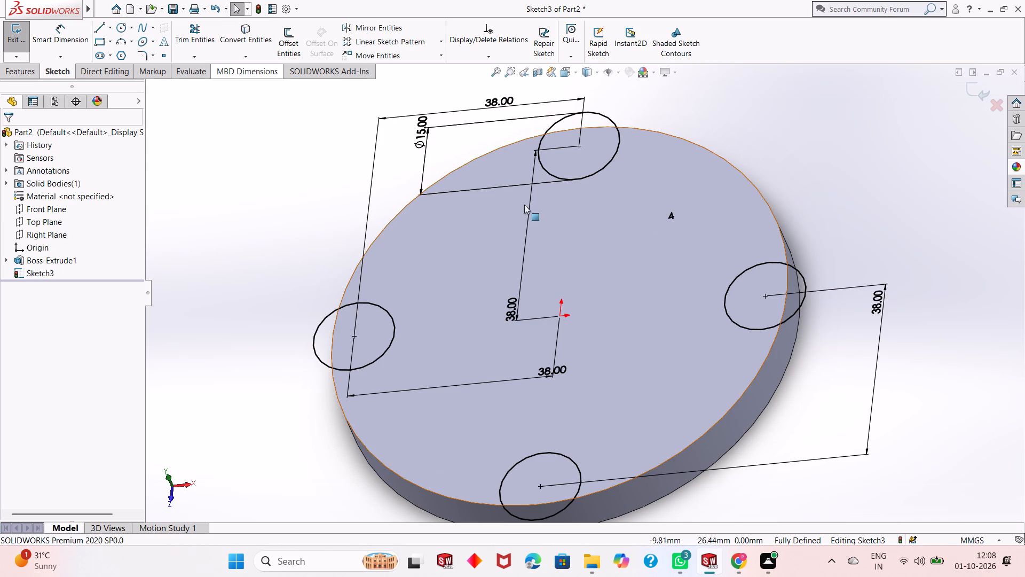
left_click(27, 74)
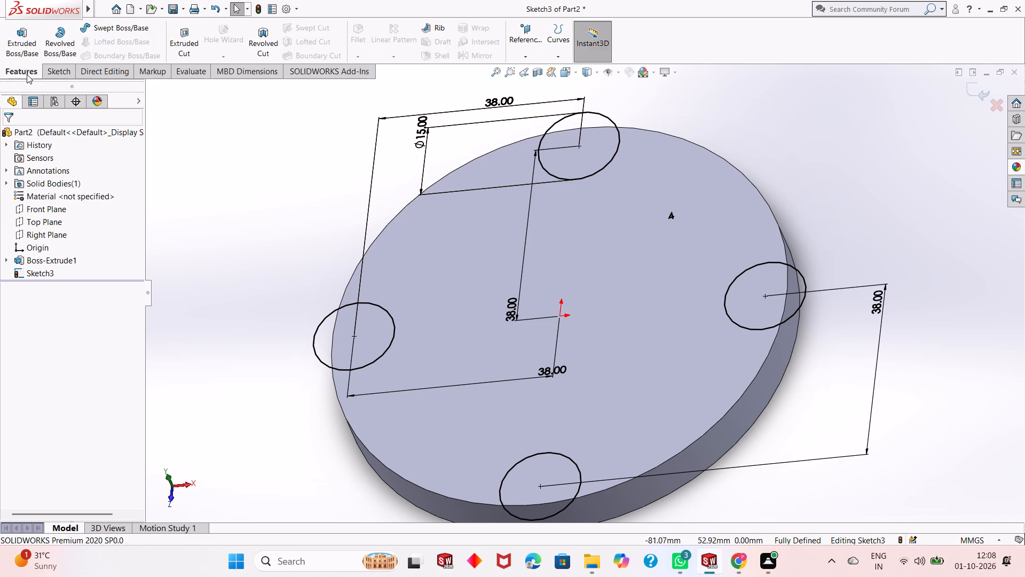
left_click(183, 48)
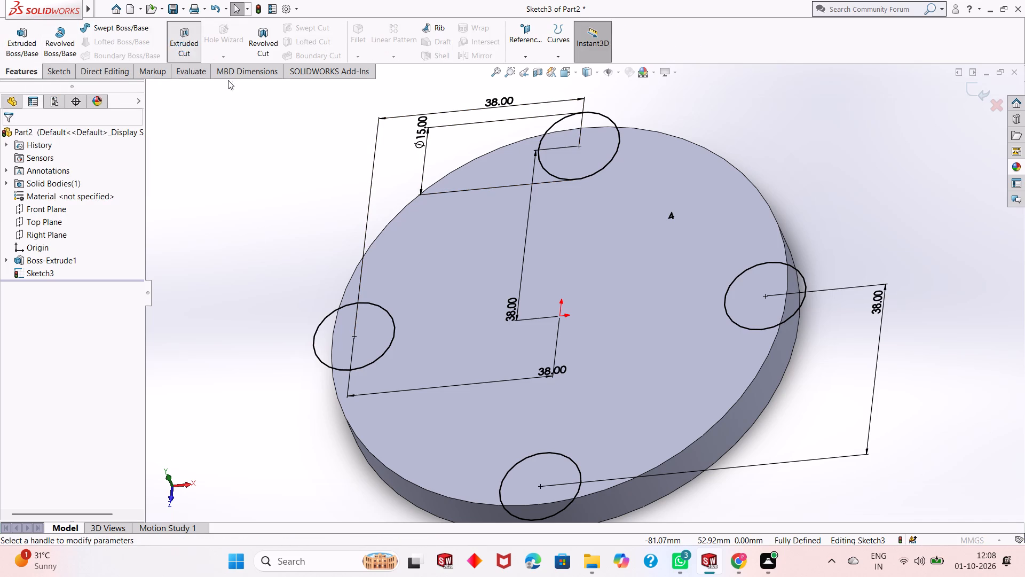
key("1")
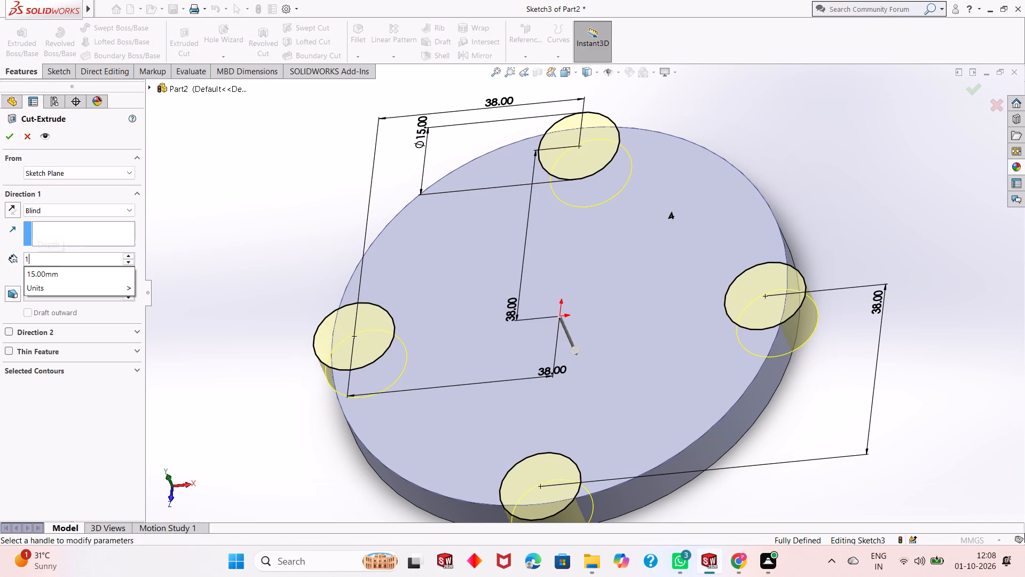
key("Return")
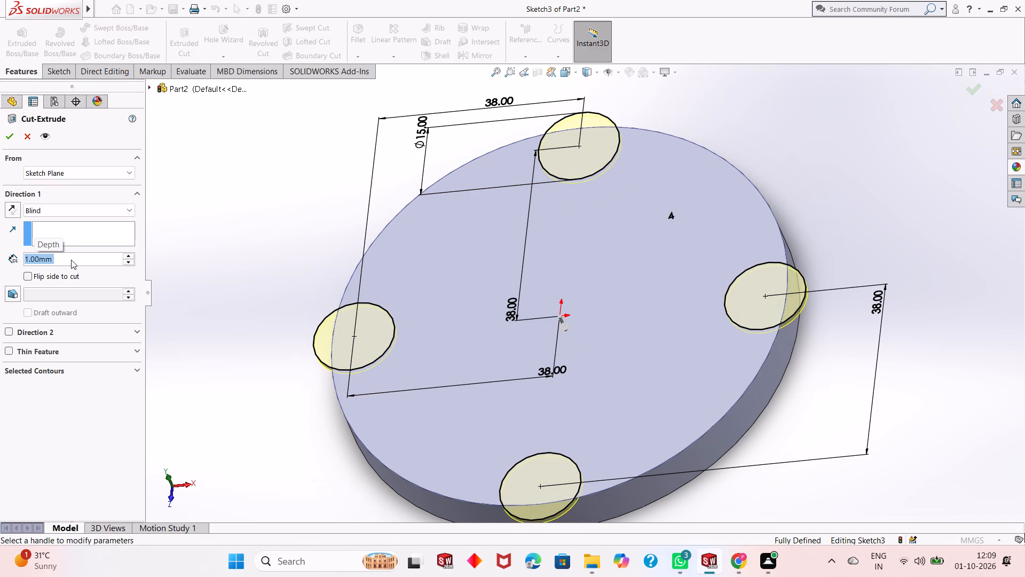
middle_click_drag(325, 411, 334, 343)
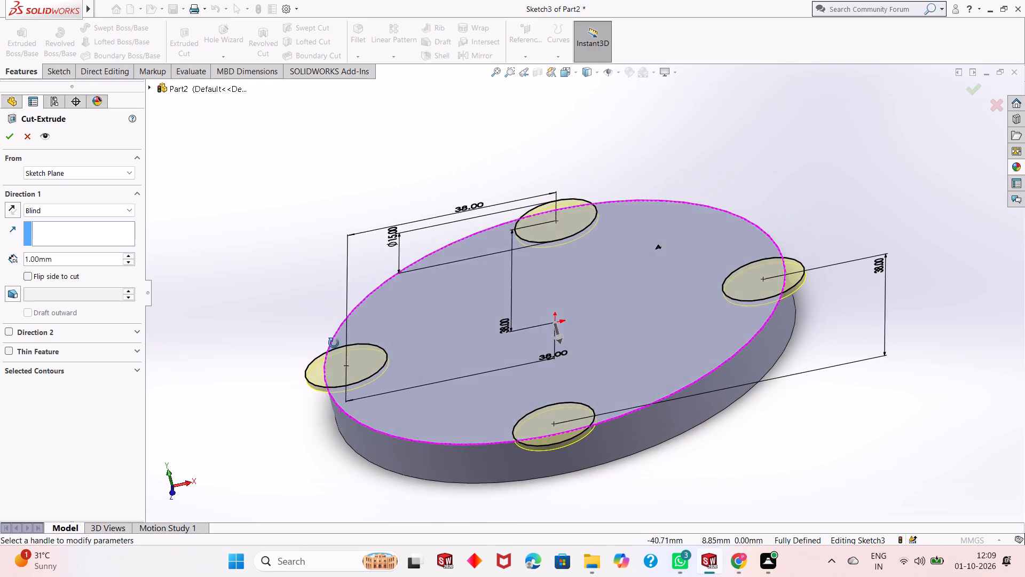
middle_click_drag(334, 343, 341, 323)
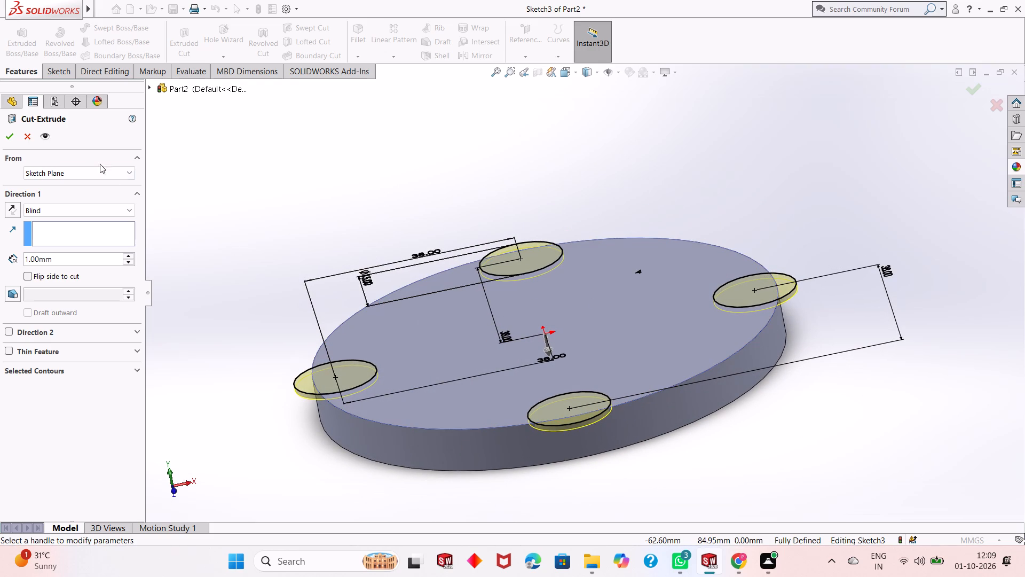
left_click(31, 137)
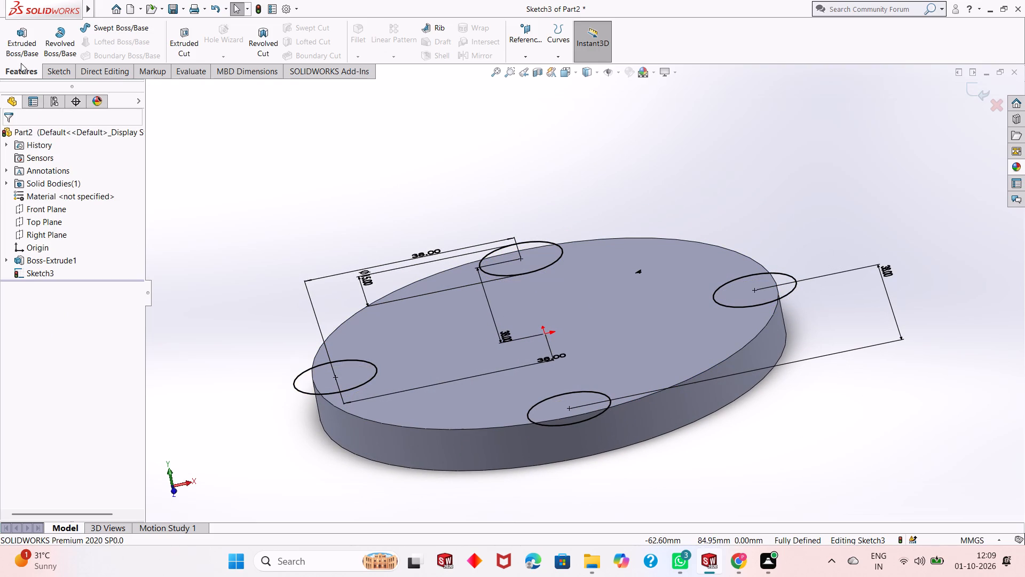
Boss-extrude the four-circle sketch 8 mm blind in the reversed direction, through the disc's thickness and merged with it.
left_click(24, 51)
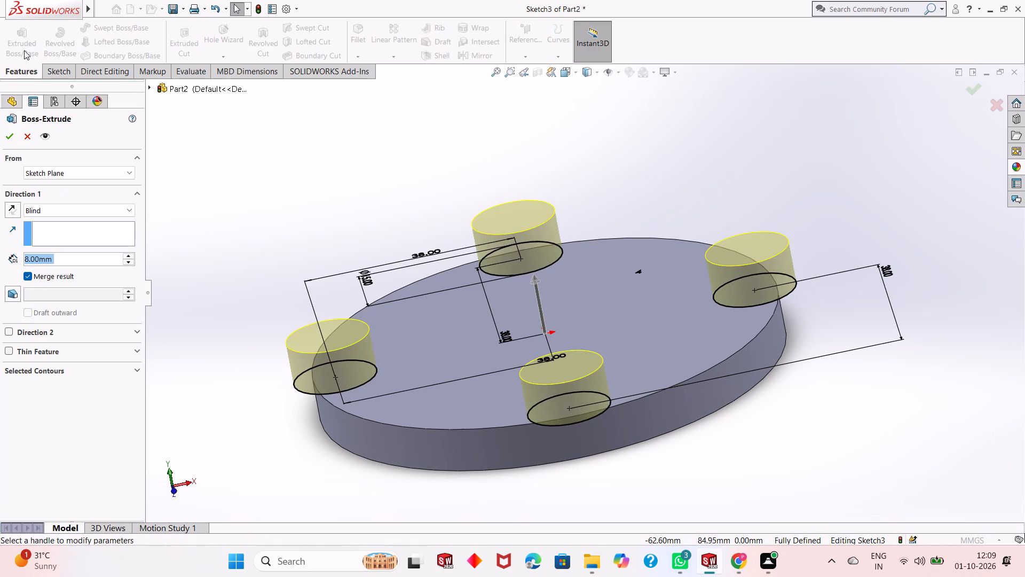
left_click(19, 209)
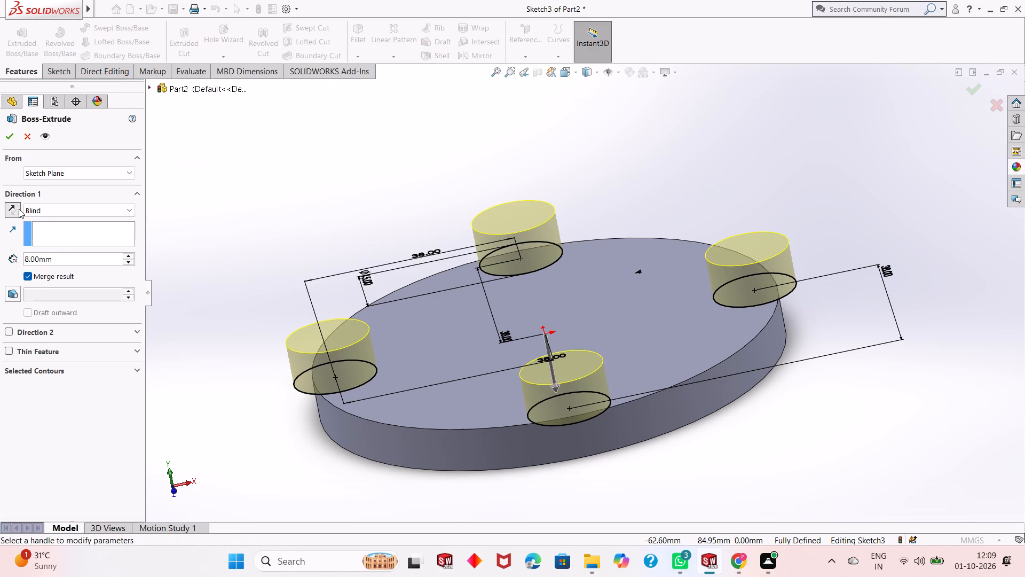
middle_click_drag(529, 470, 559, 409)
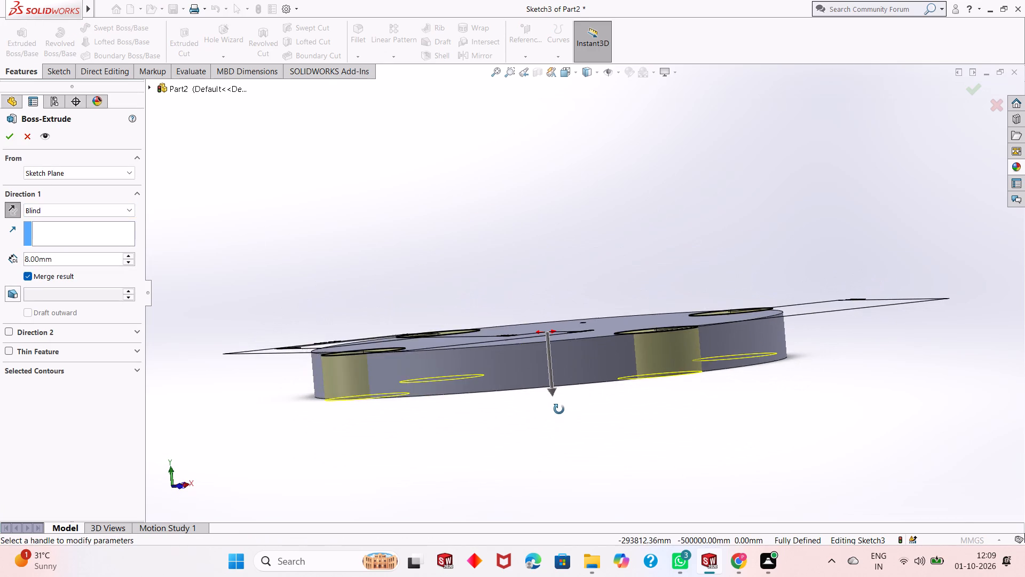
middle_click_drag(559, 409, 564, 400)
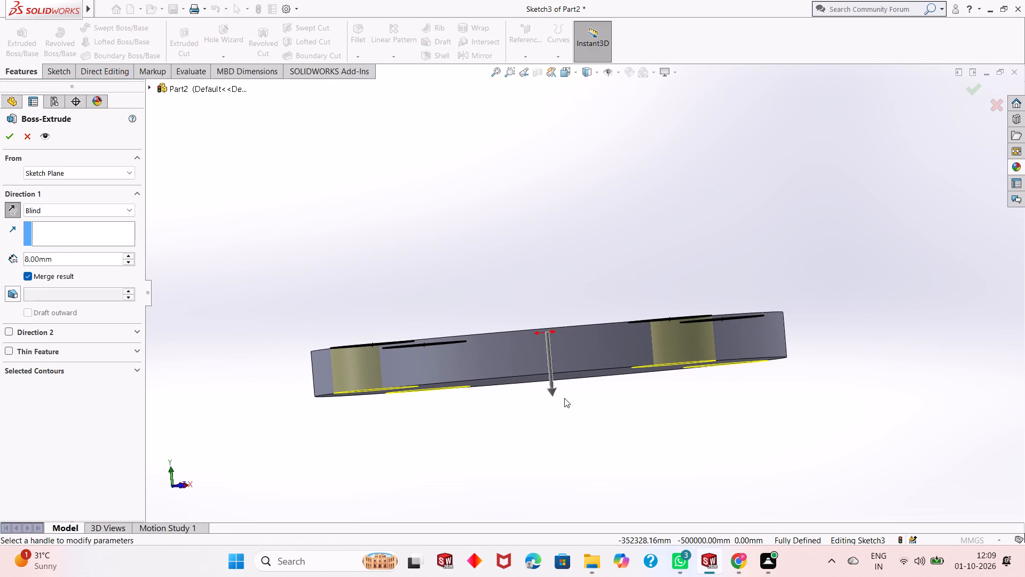
left_click(7, 137)
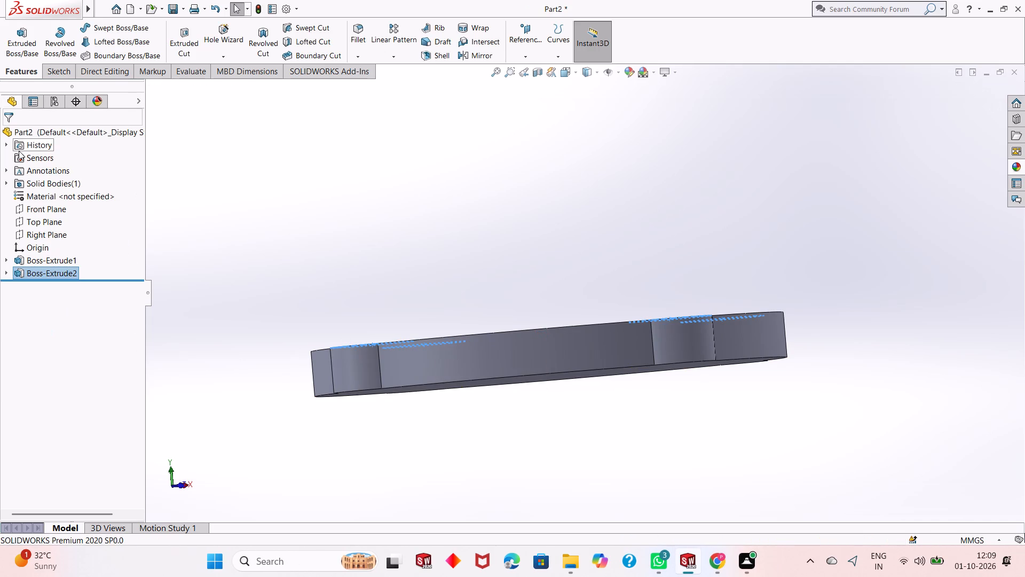
Examine the disc and its four rounded edge lobes from several angles.
middle_click_drag(518, 301, 519, 302)
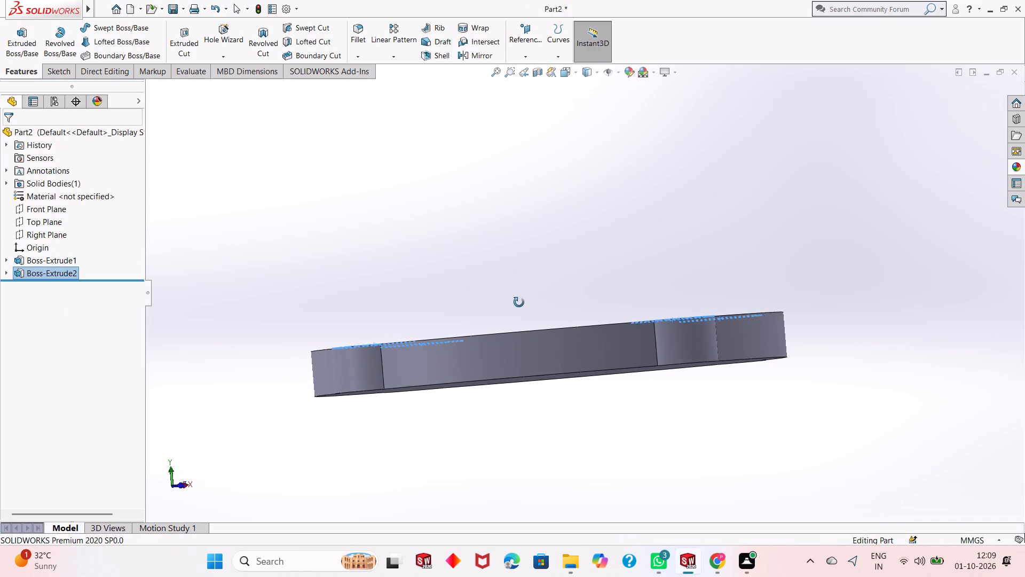
middle_click_drag(519, 302, 531, 351)
scroll(525, 347, "up", 2)
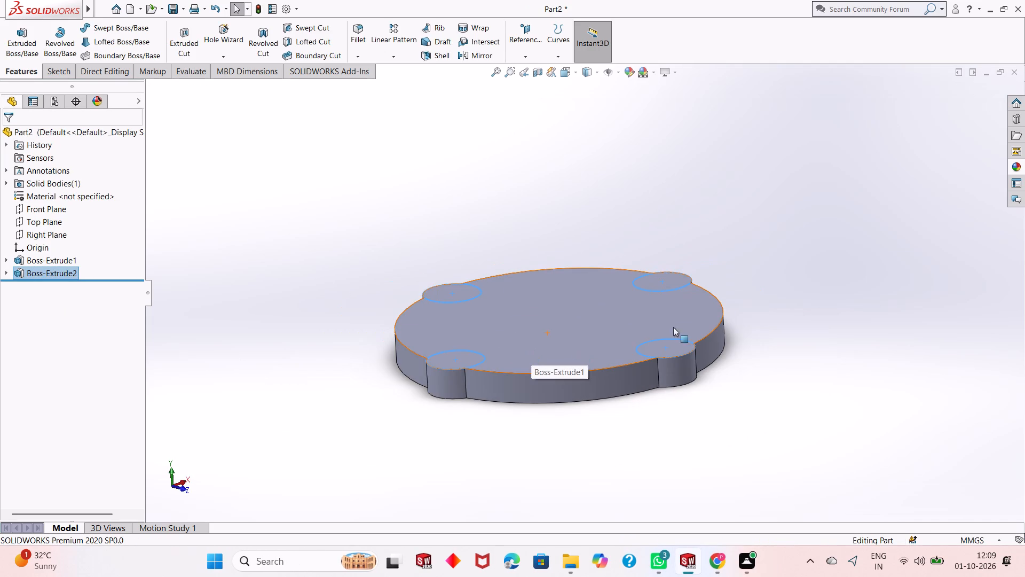
left_click(787, 264)
middle_click_drag(549, 293, 550, 297)
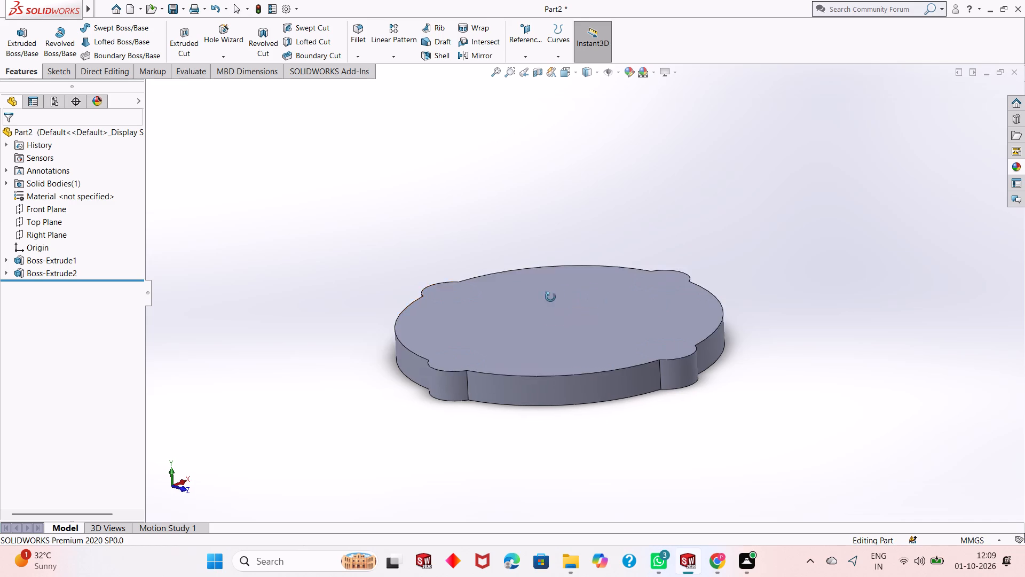
middle_click_drag(550, 297, 567, 367)
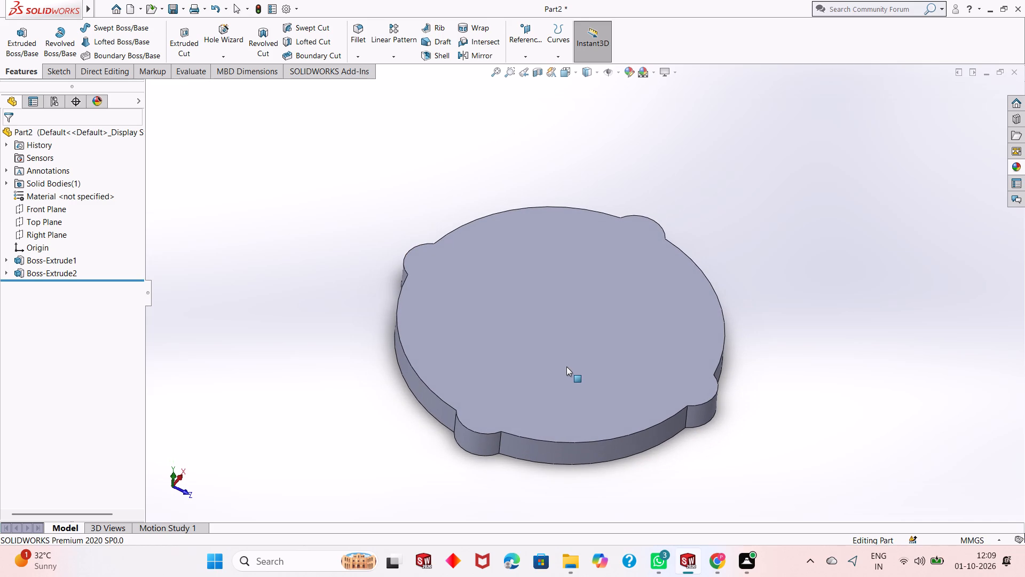
scroll(600, 366, "up", 1)
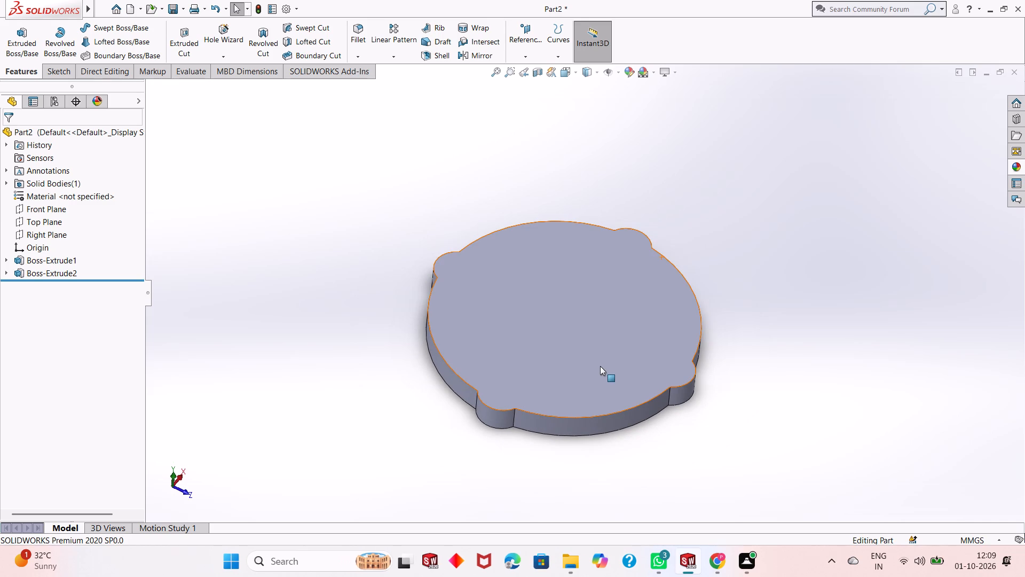
scroll(596, 364, "up", 1)
scroll(566, 285, "down", 1)
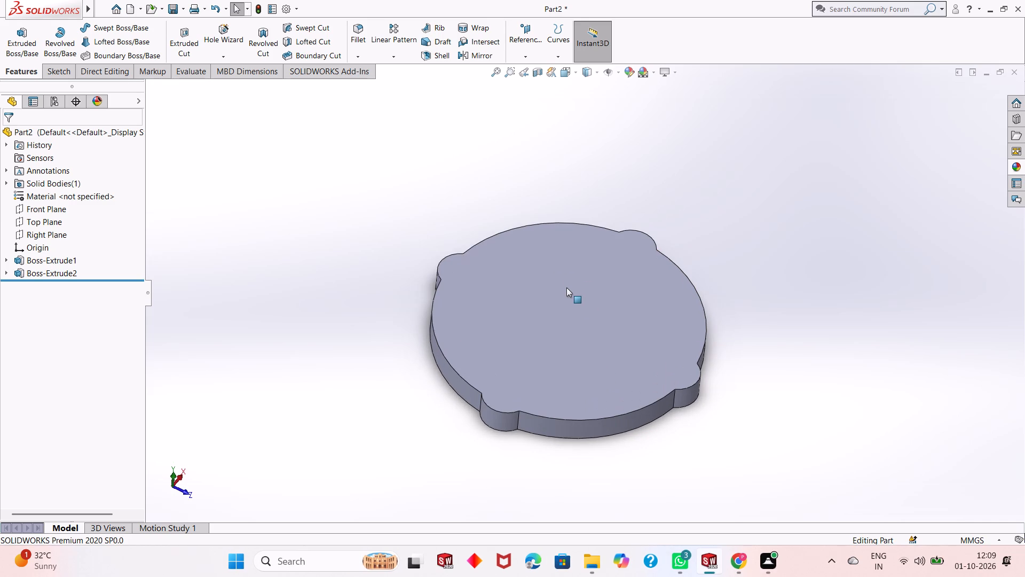
middle_click_drag(566, 293, 559, 295)
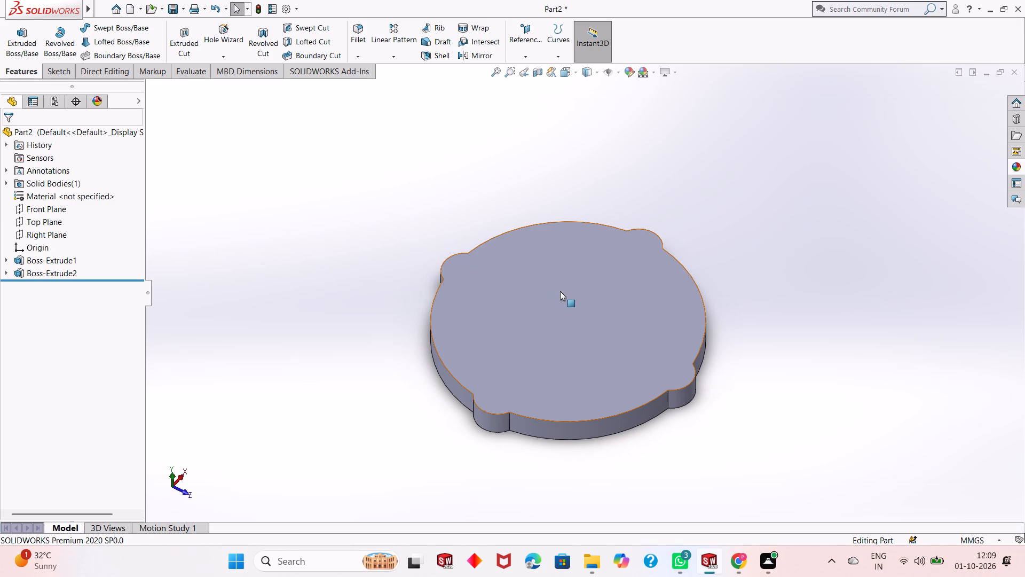
scroll(566, 348, "up", 1)
middle_click_drag(611, 297, 509, 354)
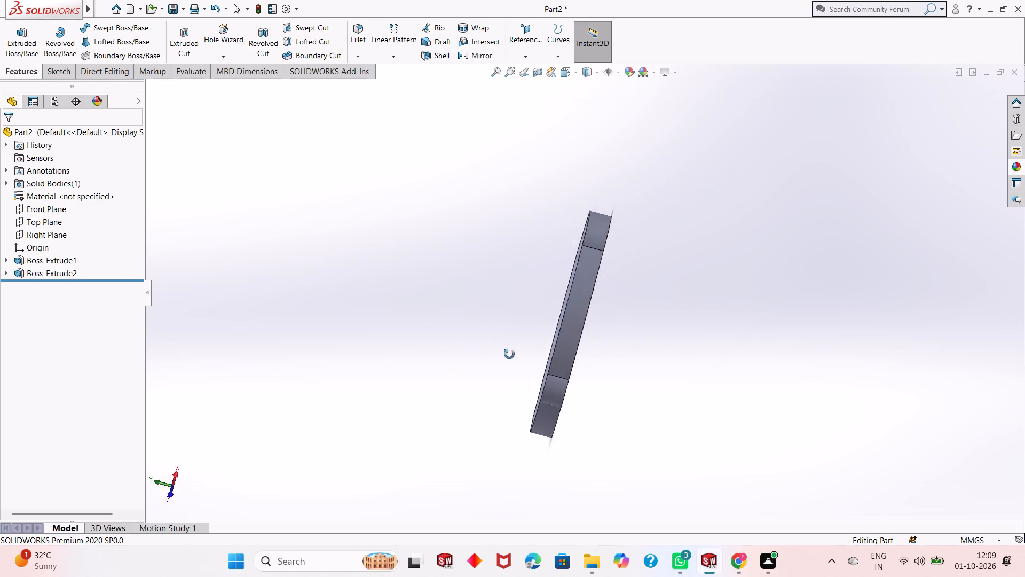
middle_click_drag(509, 354, 675, 311)
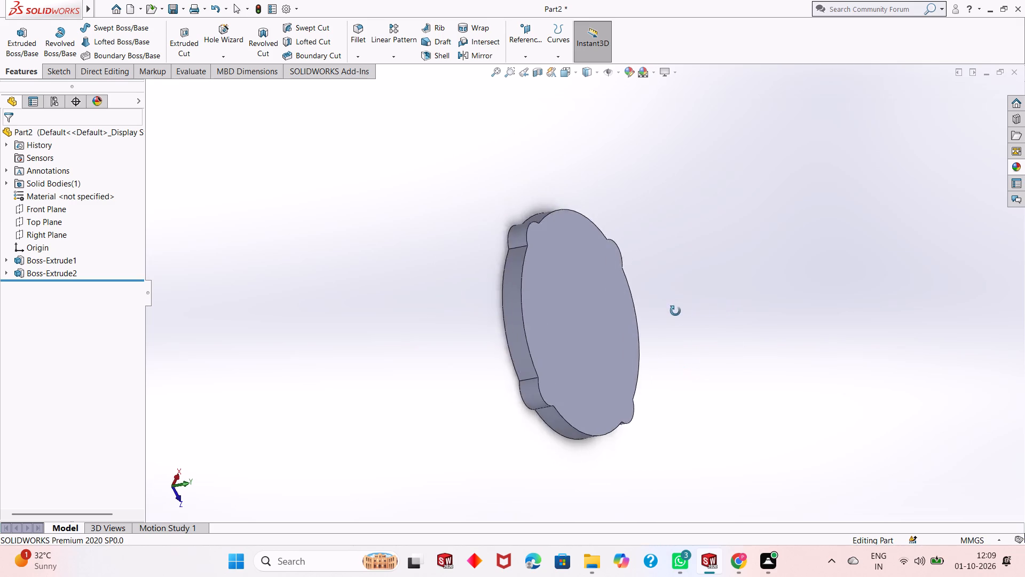
middle_click_drag(675, 311, 633, 317)
scroll(613, 301, "down", 3)
scroll(532, 300, "up", 2)
middle_click_drag(724, 321, 724, 322)
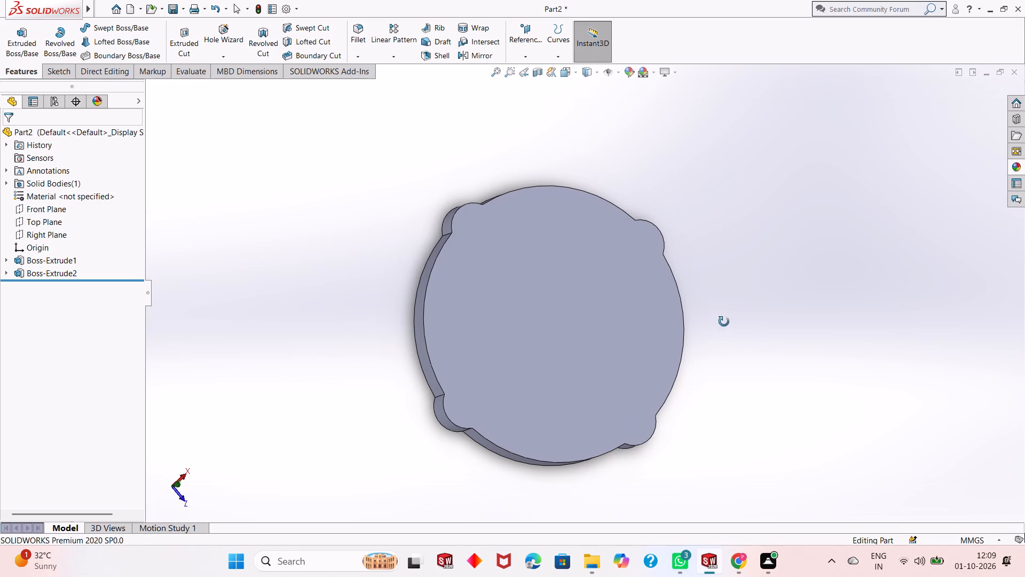
middle_click_drag(724, 322, 692, 309)
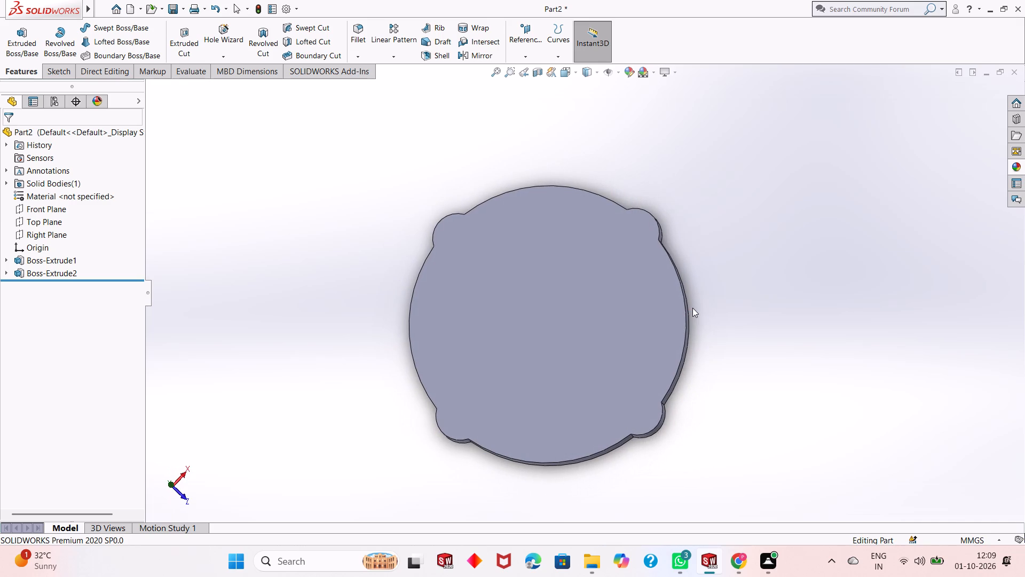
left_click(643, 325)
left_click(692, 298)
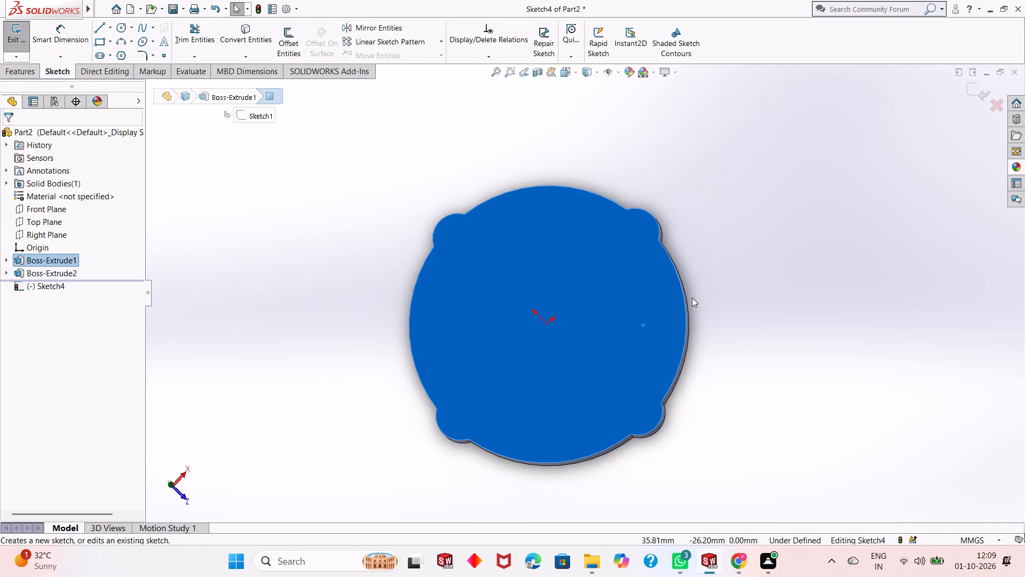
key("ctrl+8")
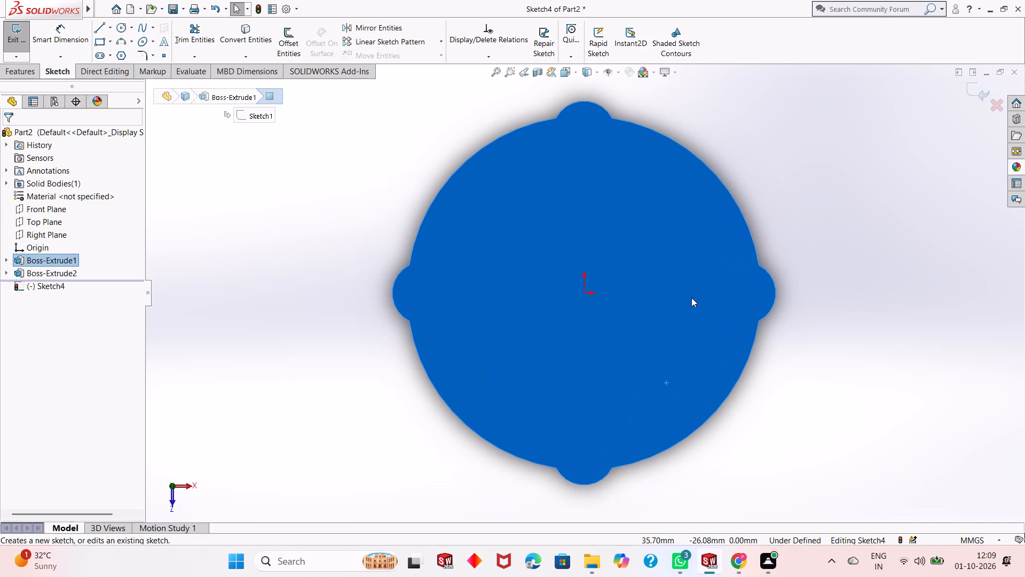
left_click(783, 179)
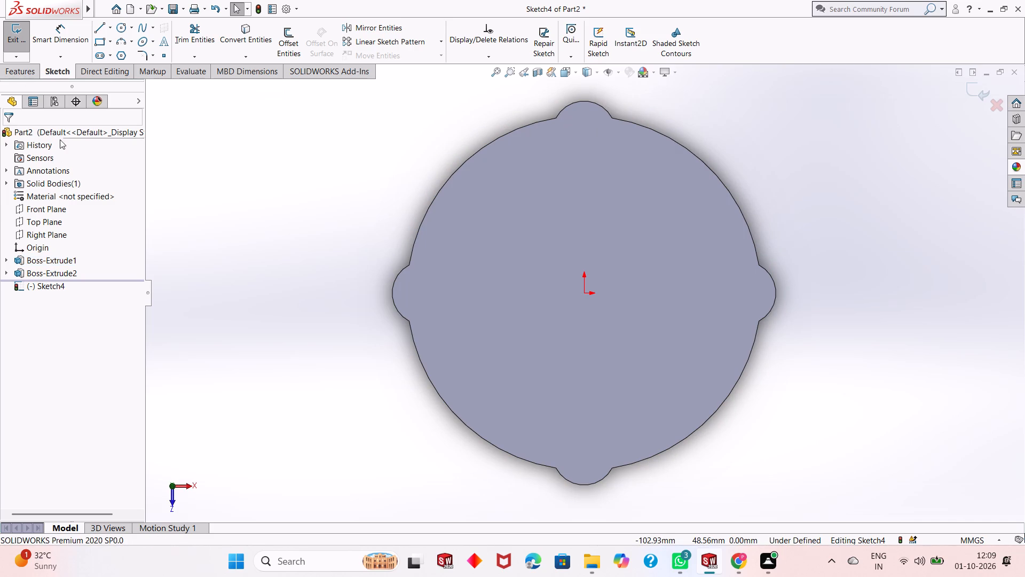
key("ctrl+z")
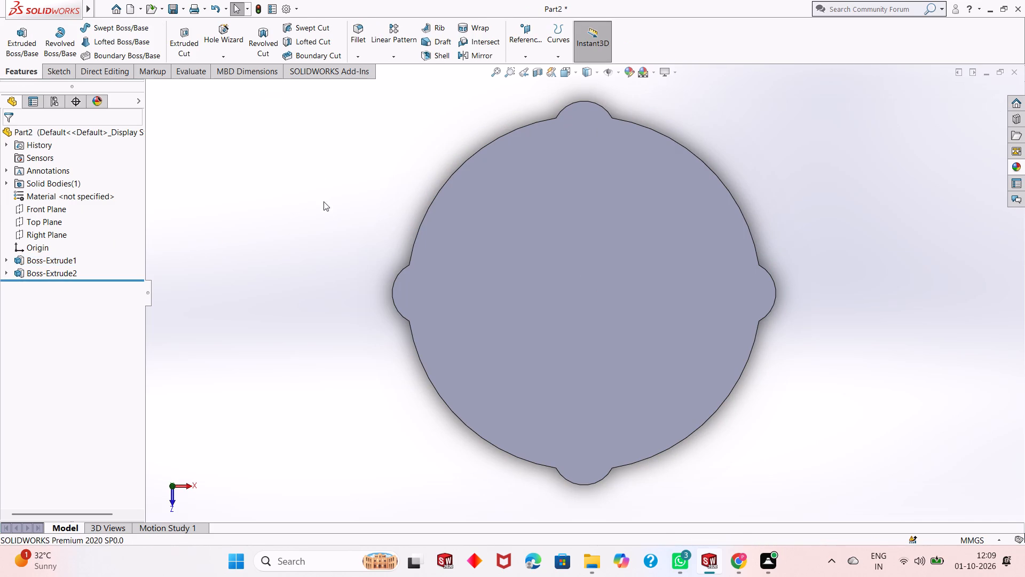
Specify a blind legacy counterbored hole with the Hole Wizard, setting its diameter to 7 mm and its depth to 8 mm.
left_click(225, 44)
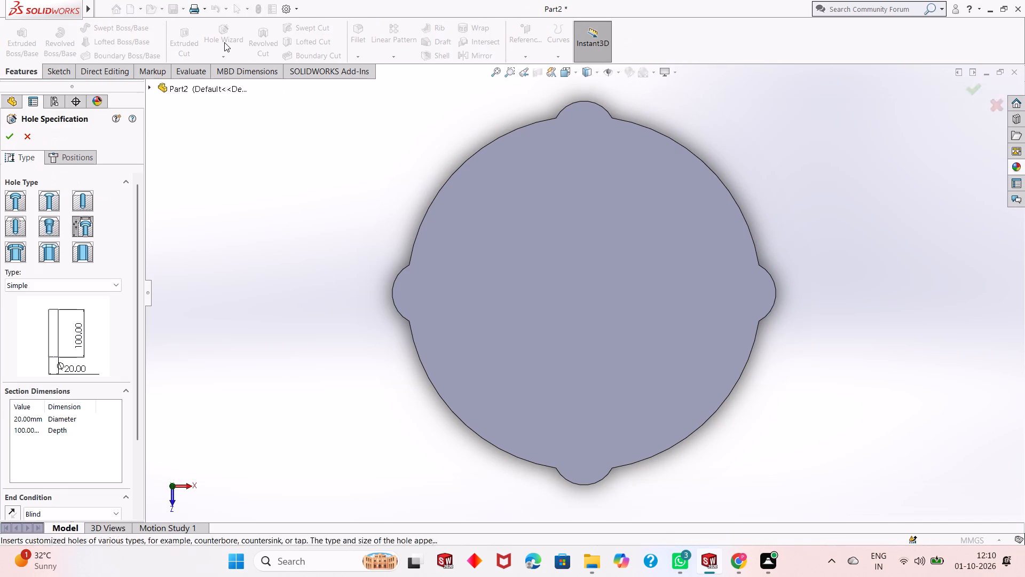
left_click(87, 225)
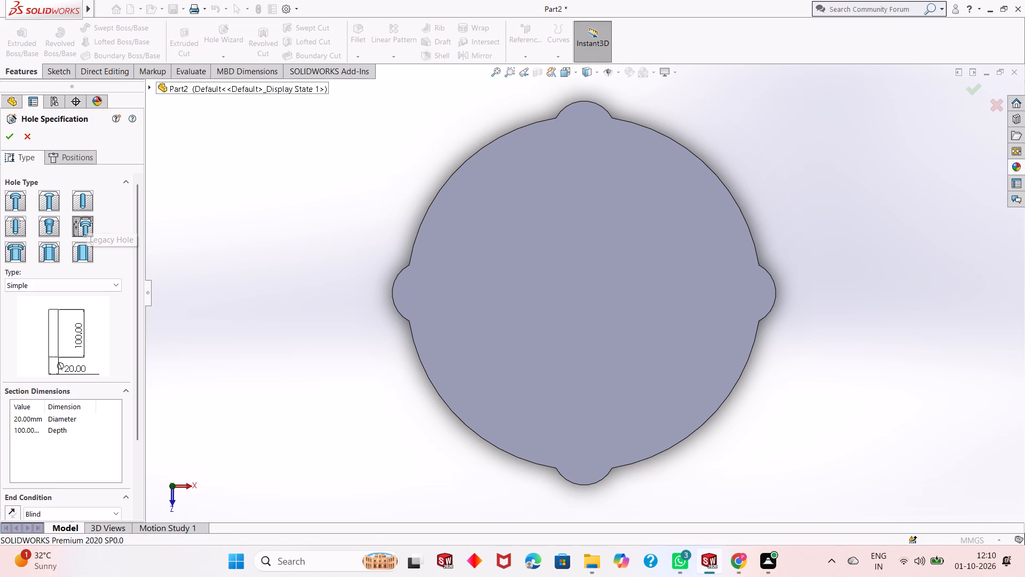
left_click(85, 287)
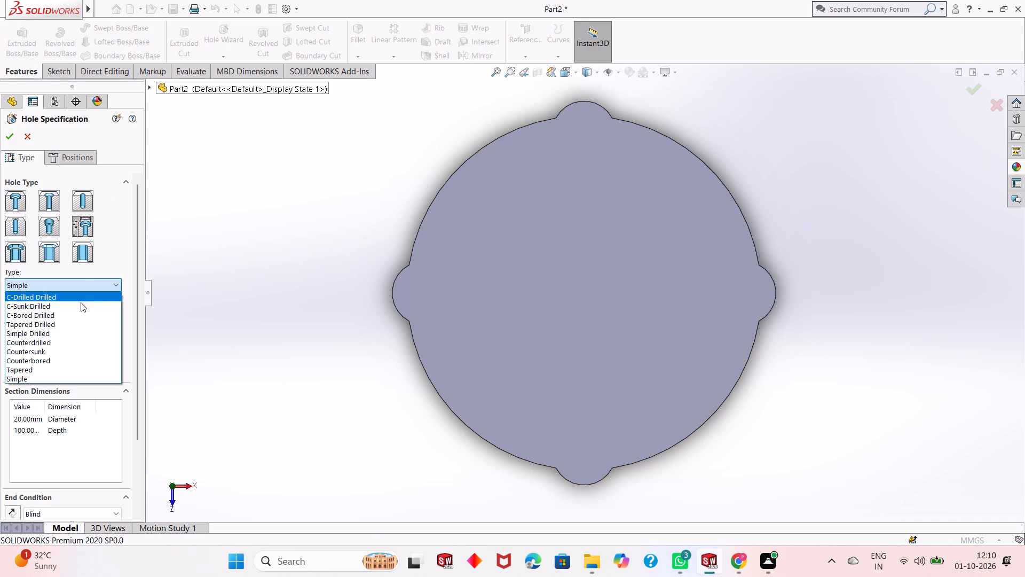
left_click(73, 357)
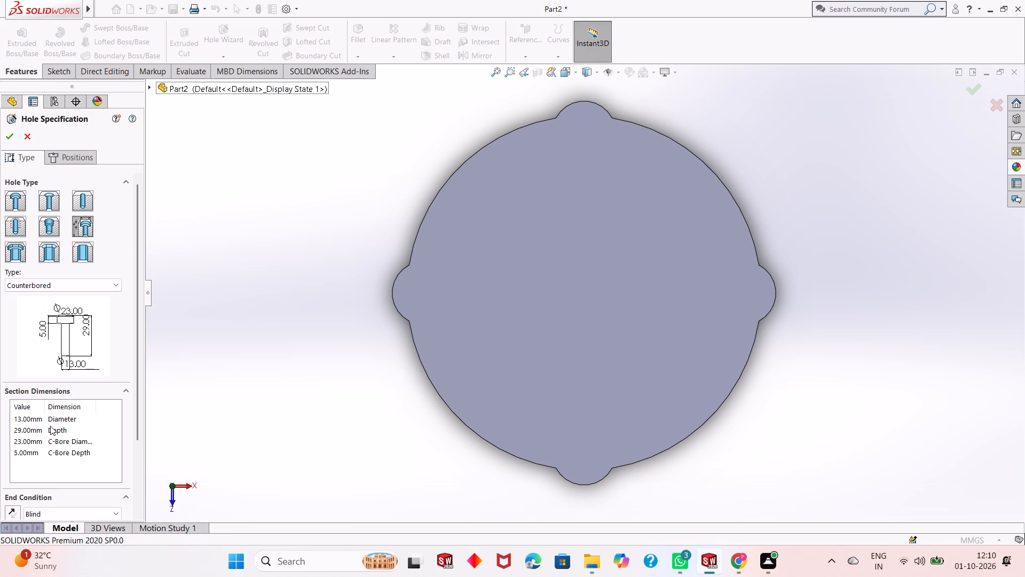
double_click(33, 420)
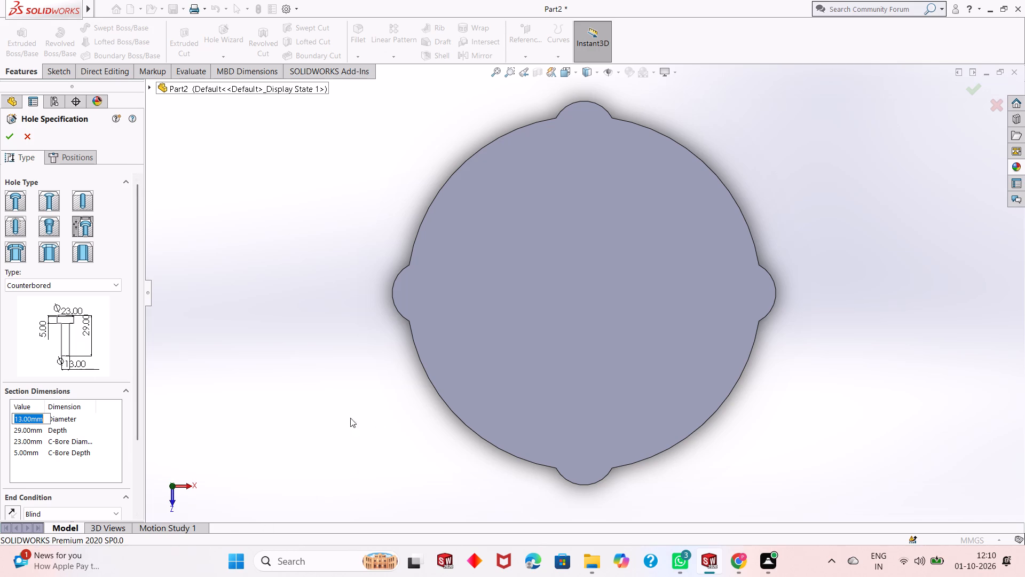
scroll(60, 424, "down", 2)
scroll(140, 418, "down", 1)
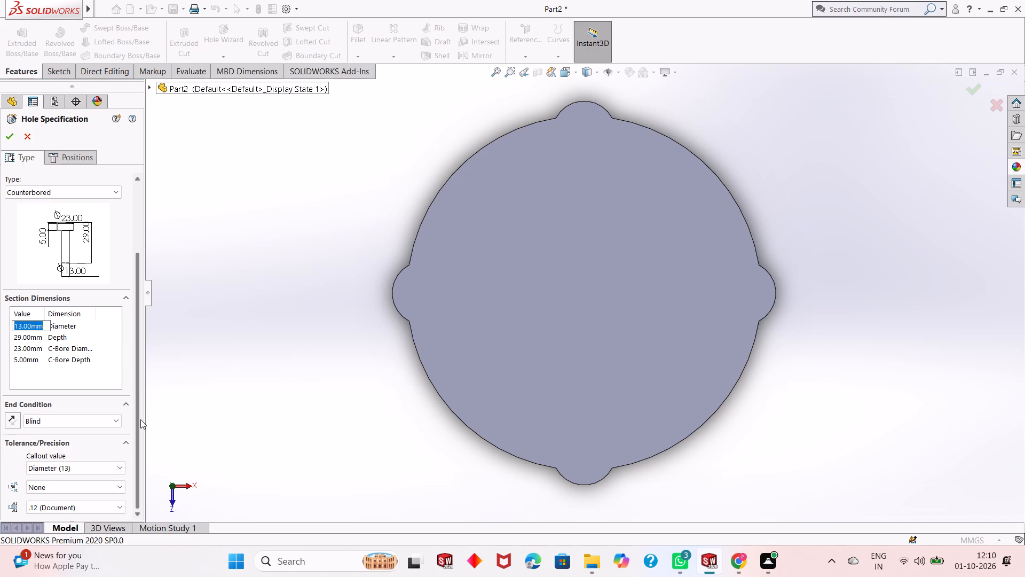
scroll(140, 419, "down", 2)
scroll(140, 419, "up", 1)
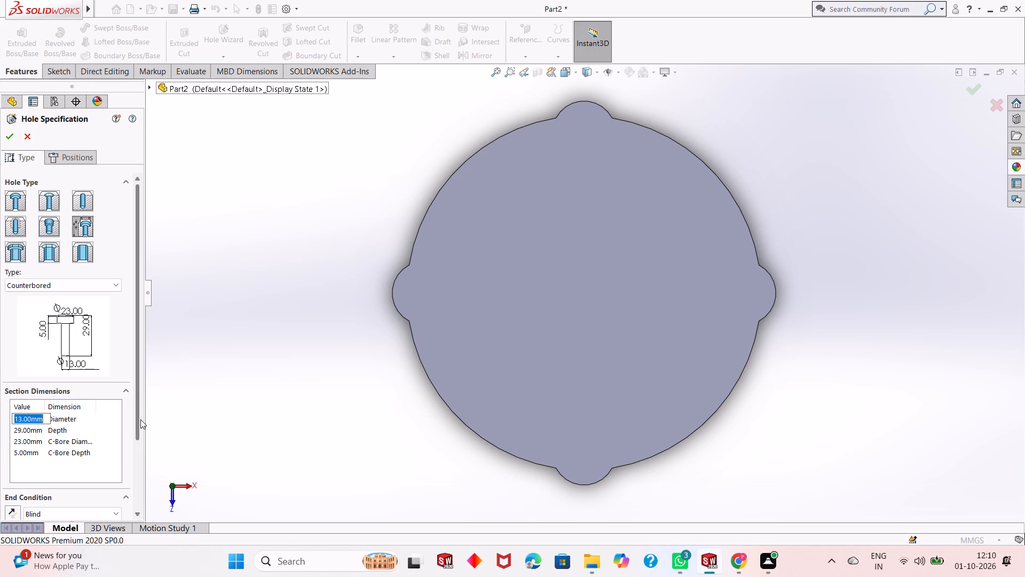
scroll(140, 419, "up", 1)
key("7")
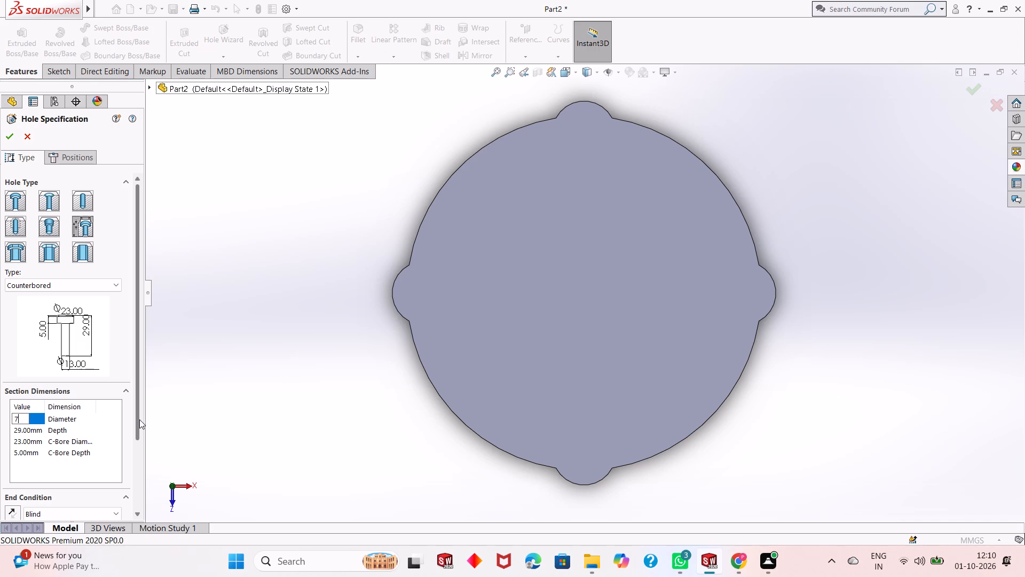
key("Return")
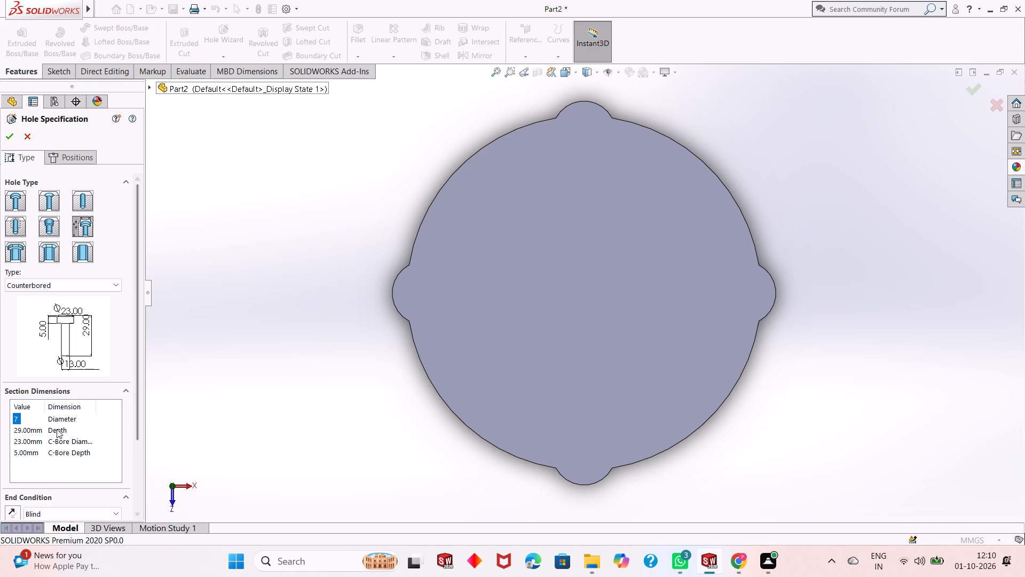
double_click(38, 429)
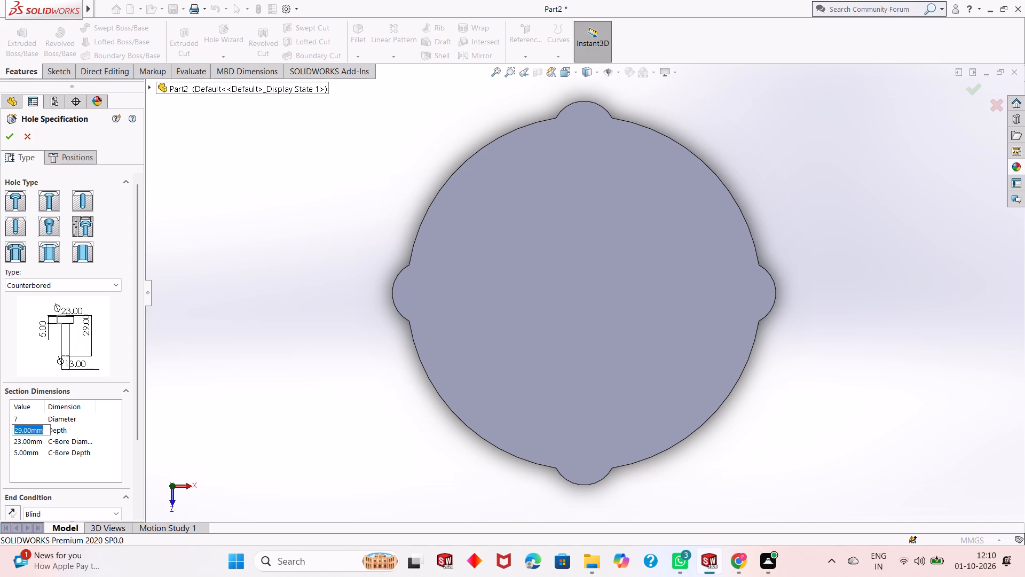
key("8")
key("Return")
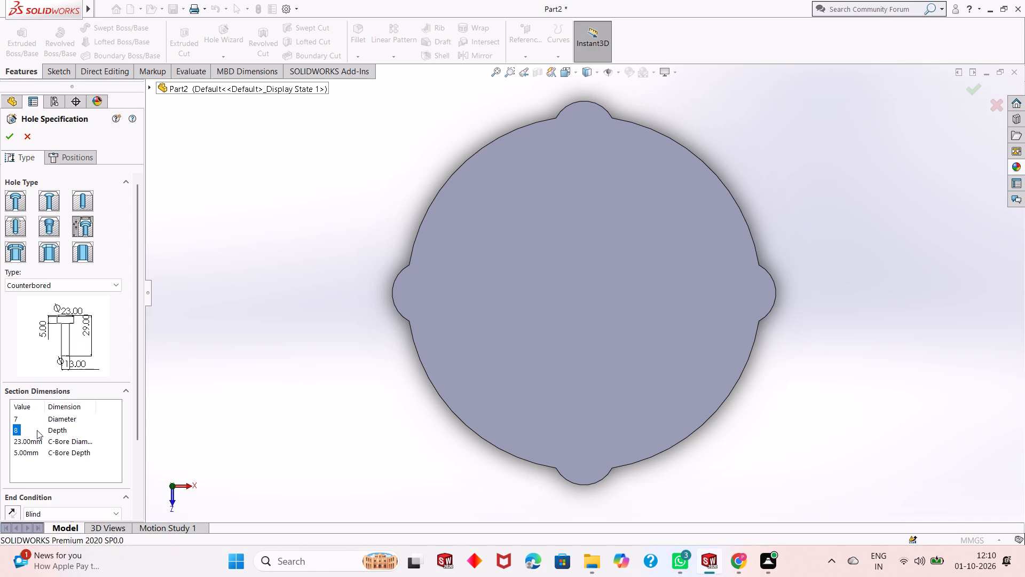
Set the hole's counterbore diameter to 12 mm and its counterbore depth to 1 mm.
double_click(34, 443)
type("12")
key("Return")
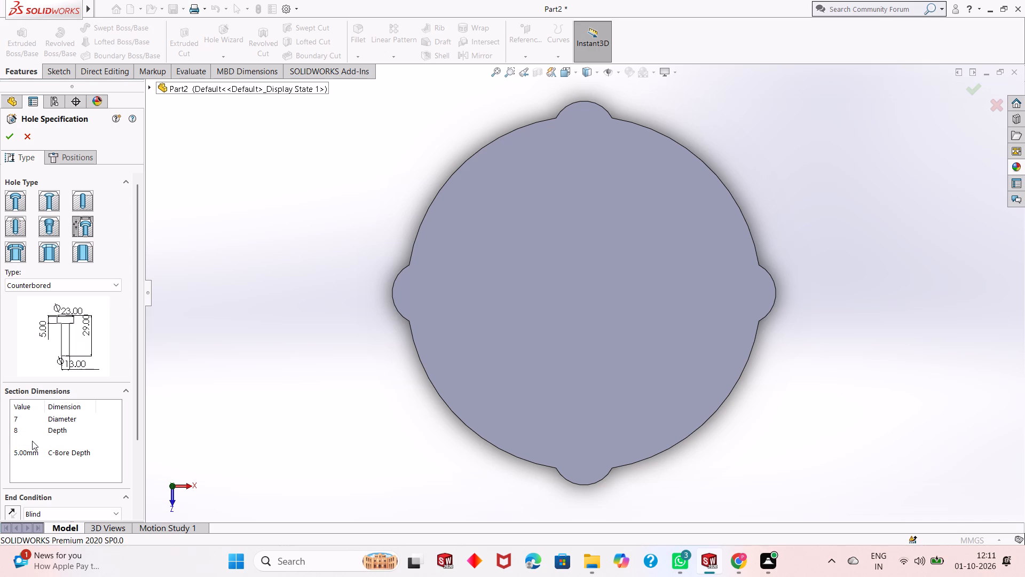
double_click(32, 453)
key("1")
key("Return")
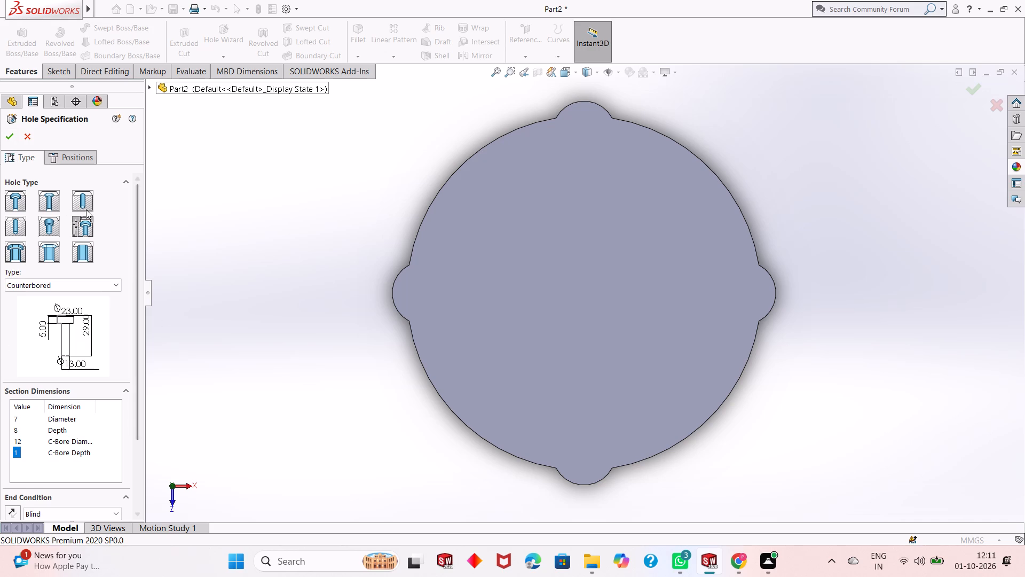
Place the counterbored hole on the disc's top face at the centres of all four edge lobes and create the holes.
left_click(70, 158)
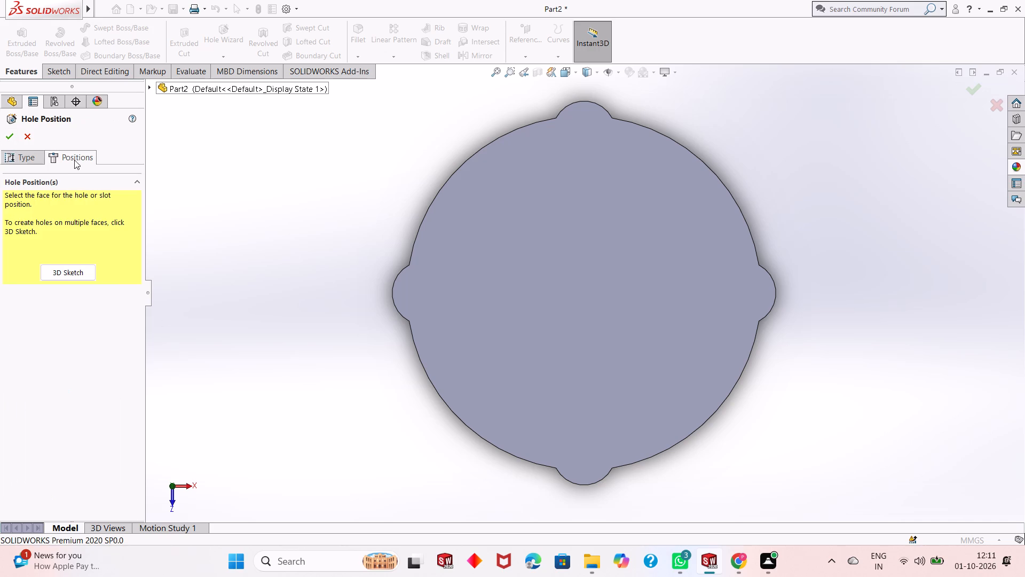
left_click(632, 276)
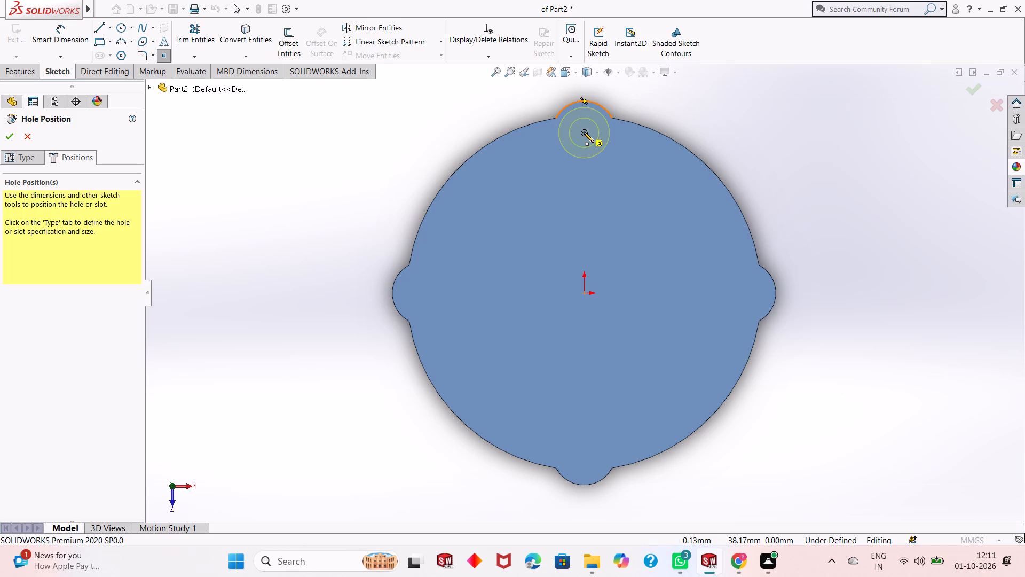
left_click(584, 132)
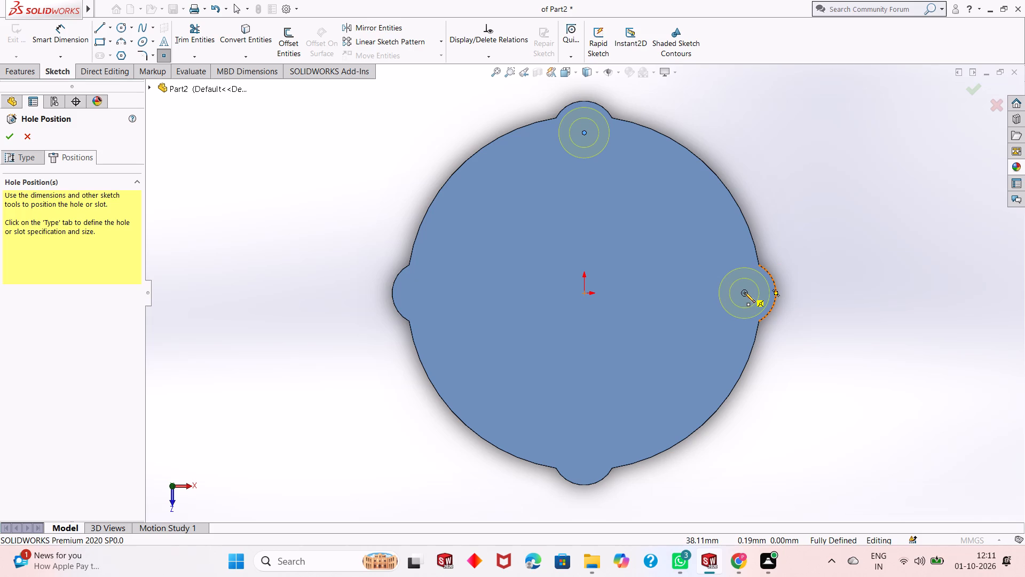
left_click(745, 292)
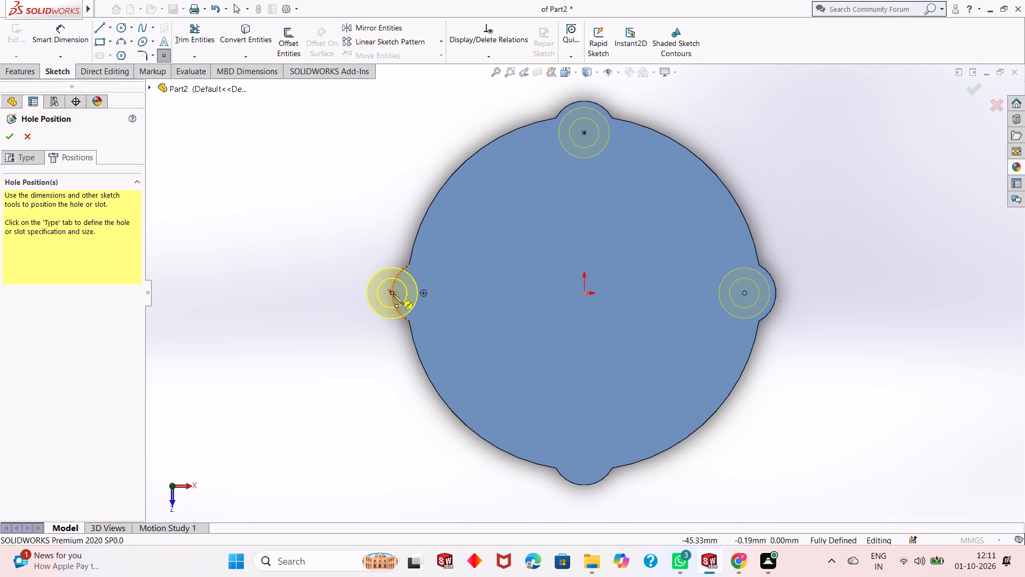
left_click(423, 294)
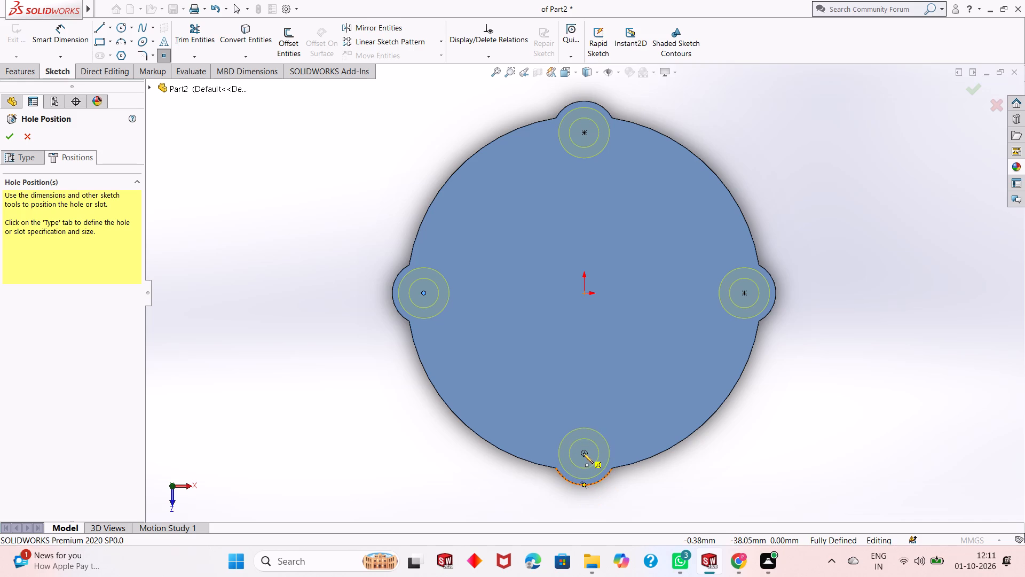
left_click(585, 452)
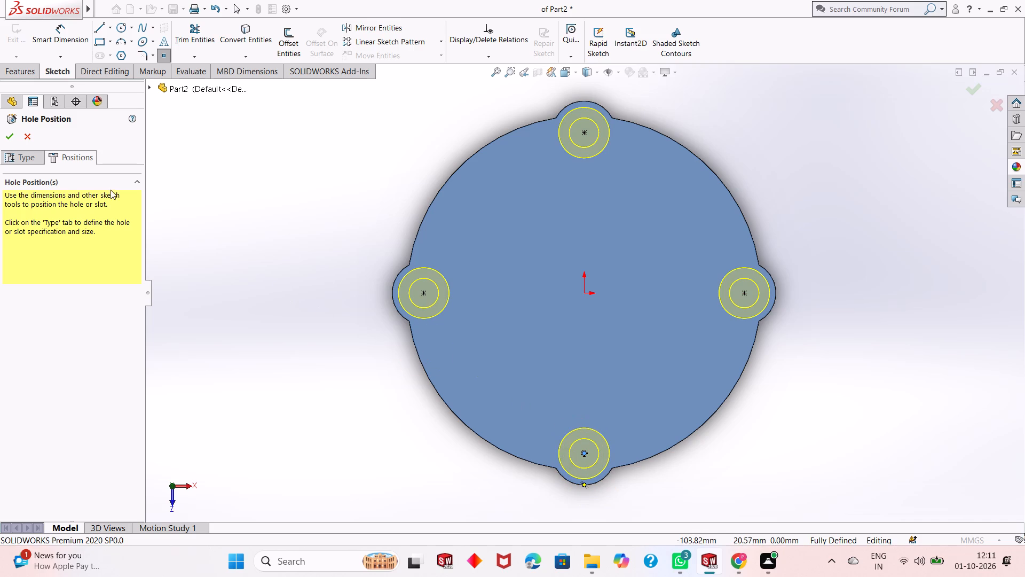
left_click(5, 138)
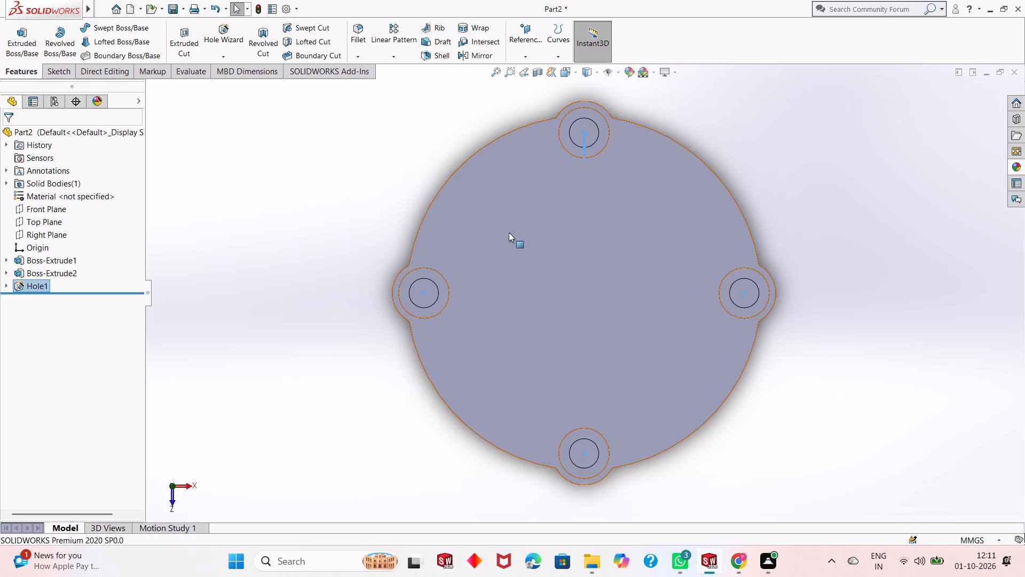
Examine the four counterbored holes in the disc's lobes from several angles and clear the selection.
middle_click_drag(404, 376, 398, 244)
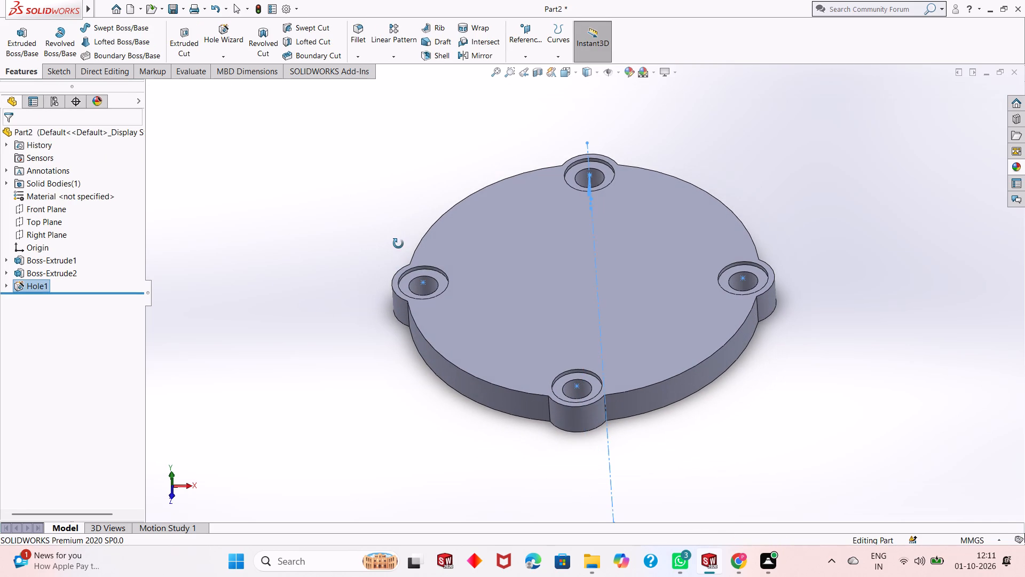
middle_click_drag(398, 244, 398, 243)
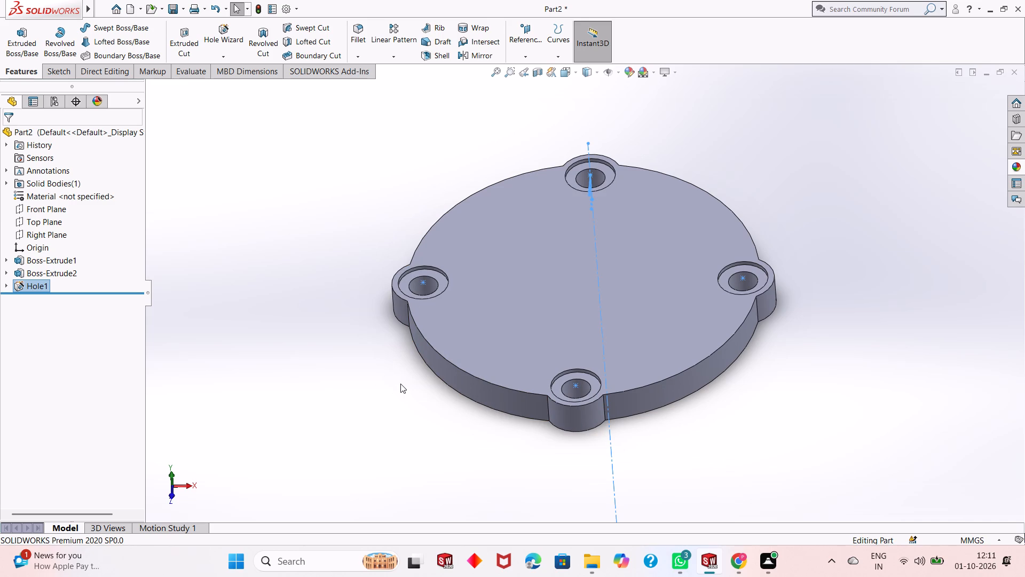
middle_click_drag(400, 384, 372, 386)
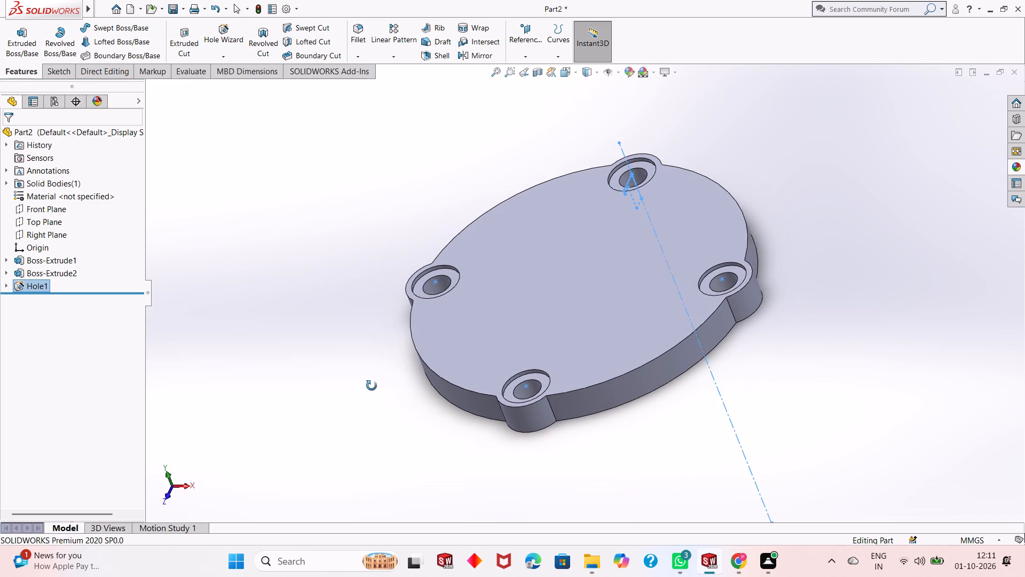
middle_click_drag(372, 386, 398, 373)
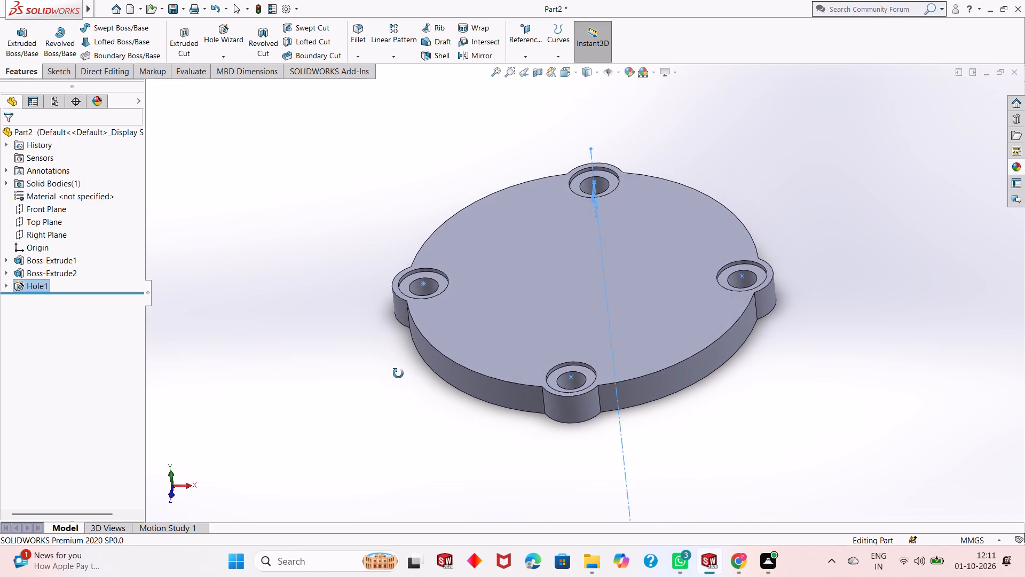
middle_click_drag(398, 373, 405, 368)
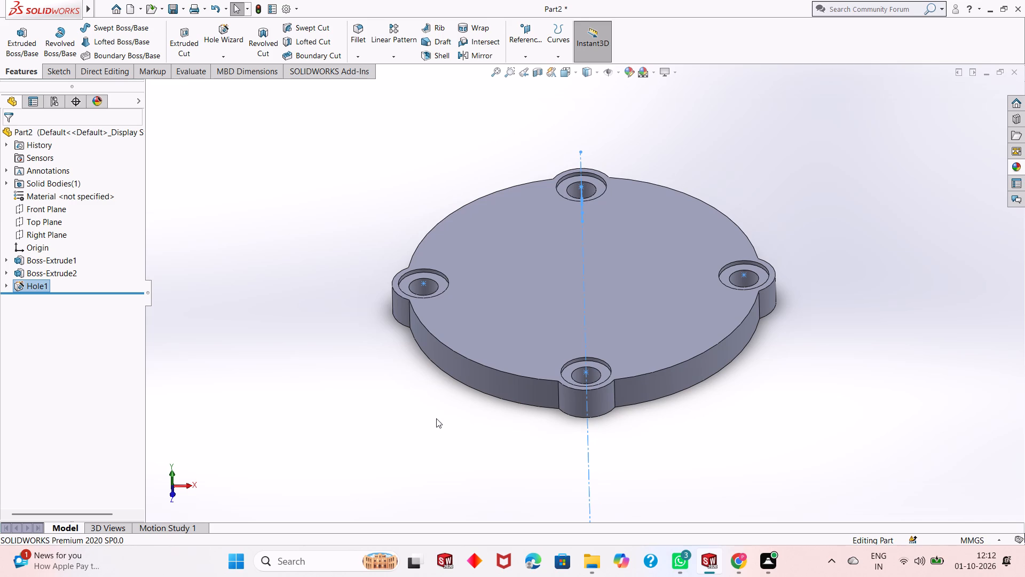
scroll(436, 419, "down", 1)
scroll(436, 419, "up", 1)
middle_click_drag(447, 279, 439, 303)
scroll(452, 271, "down", 3)
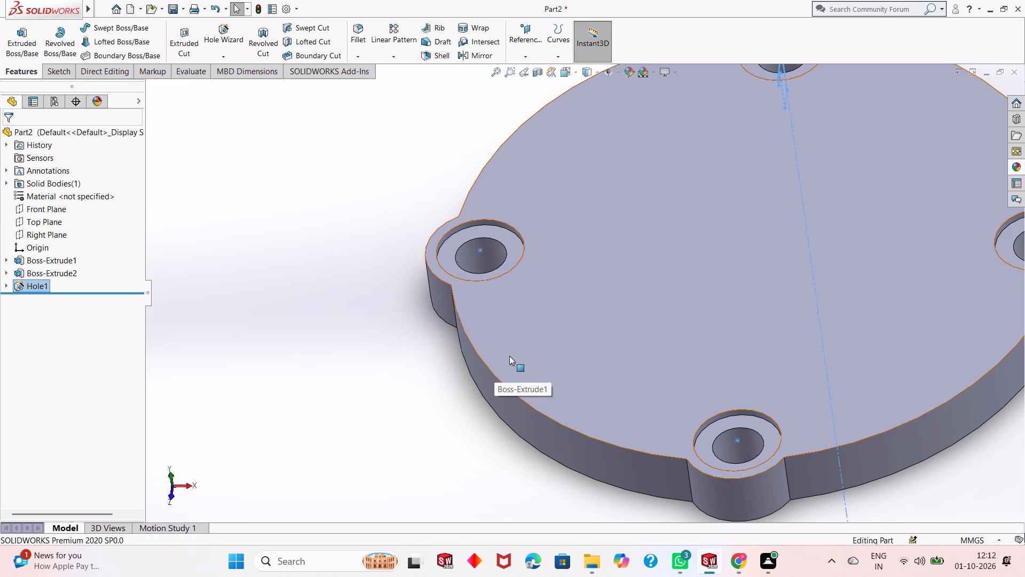
scroll(515, 330, "up", 2)
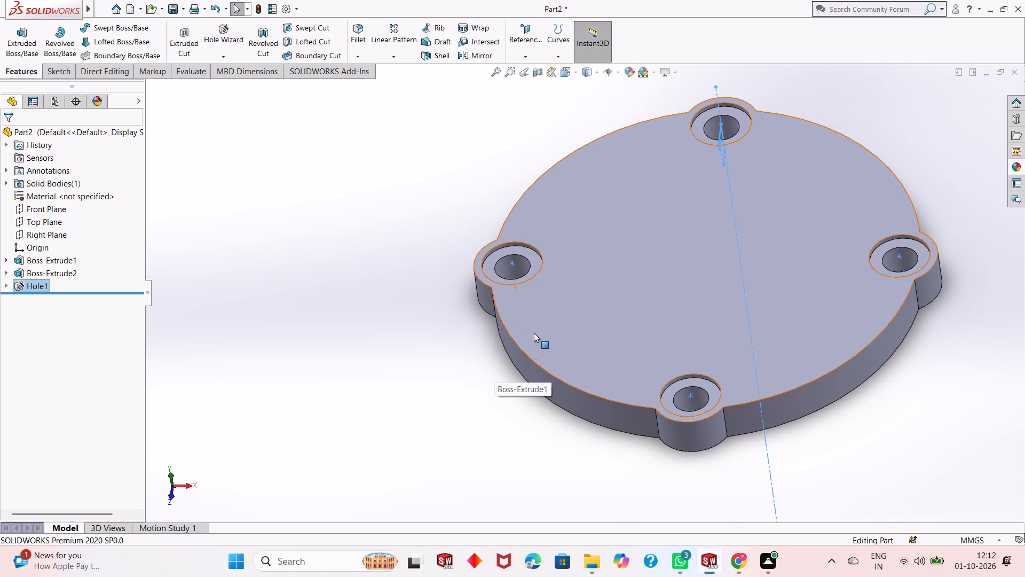
middle_click_drag(503, 416, 525, 354)
scroll(523, 345, "down", 1)
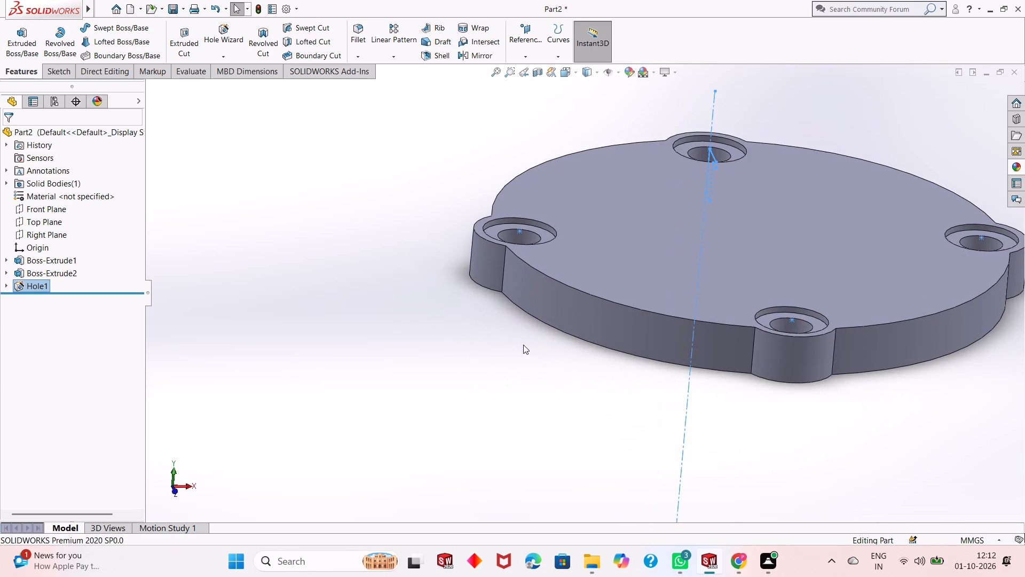
scroll(519, 341, "up", 2)
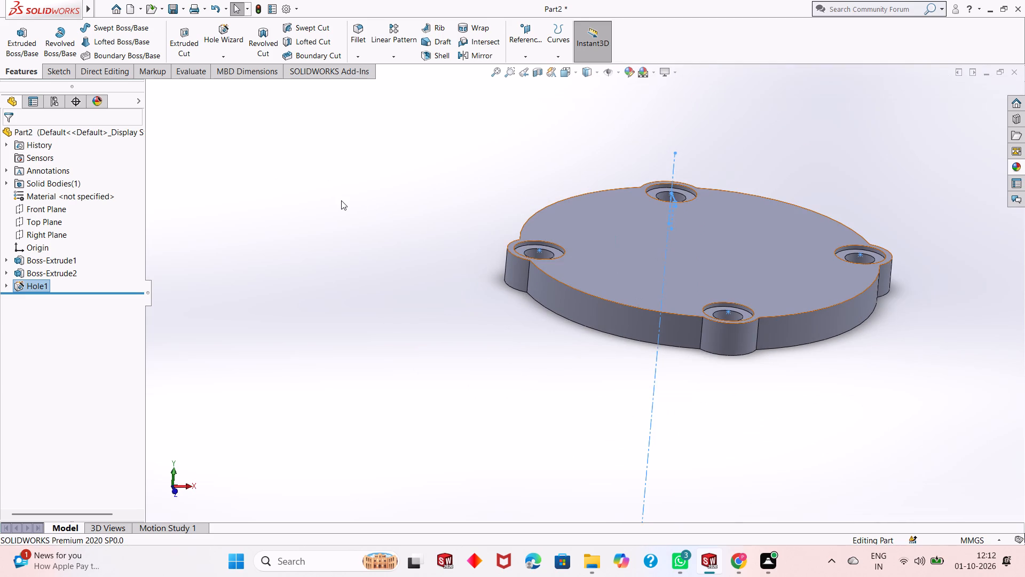
key("Escape")
key("Escape")
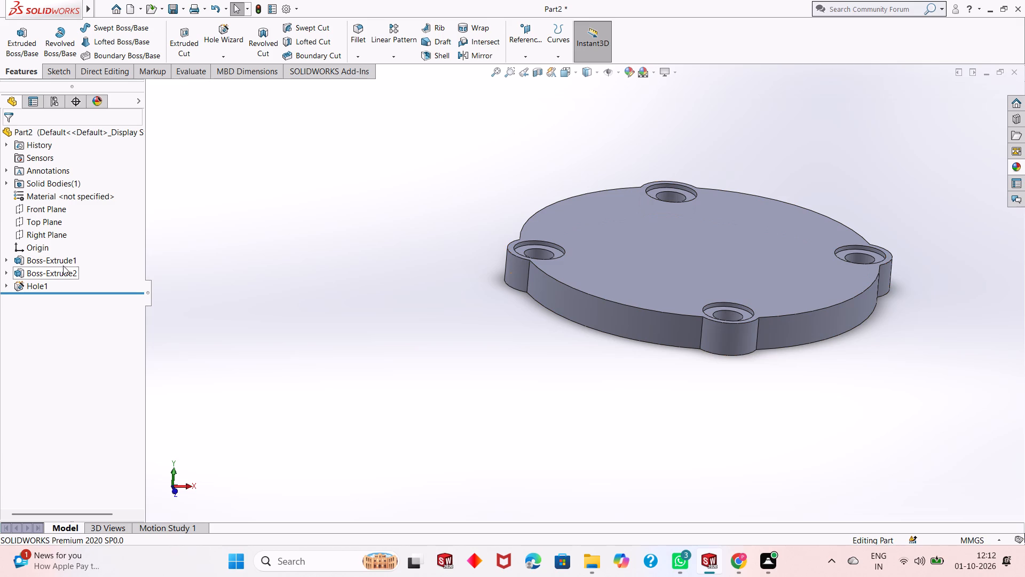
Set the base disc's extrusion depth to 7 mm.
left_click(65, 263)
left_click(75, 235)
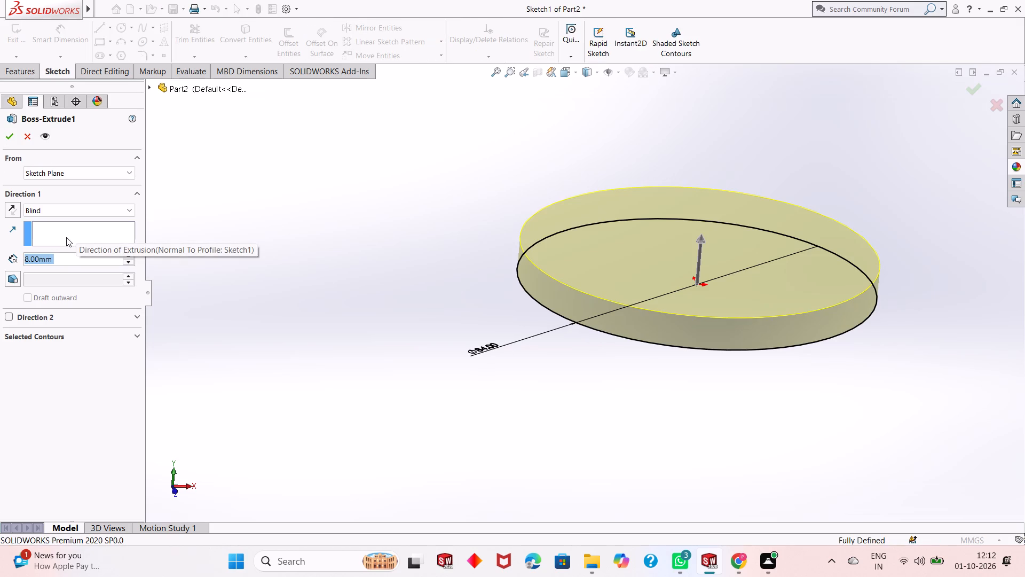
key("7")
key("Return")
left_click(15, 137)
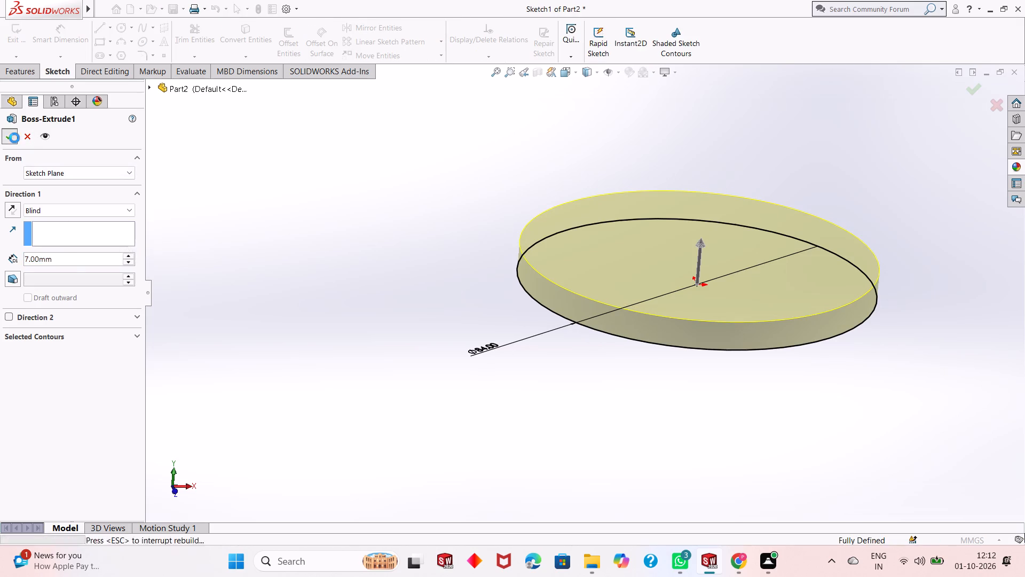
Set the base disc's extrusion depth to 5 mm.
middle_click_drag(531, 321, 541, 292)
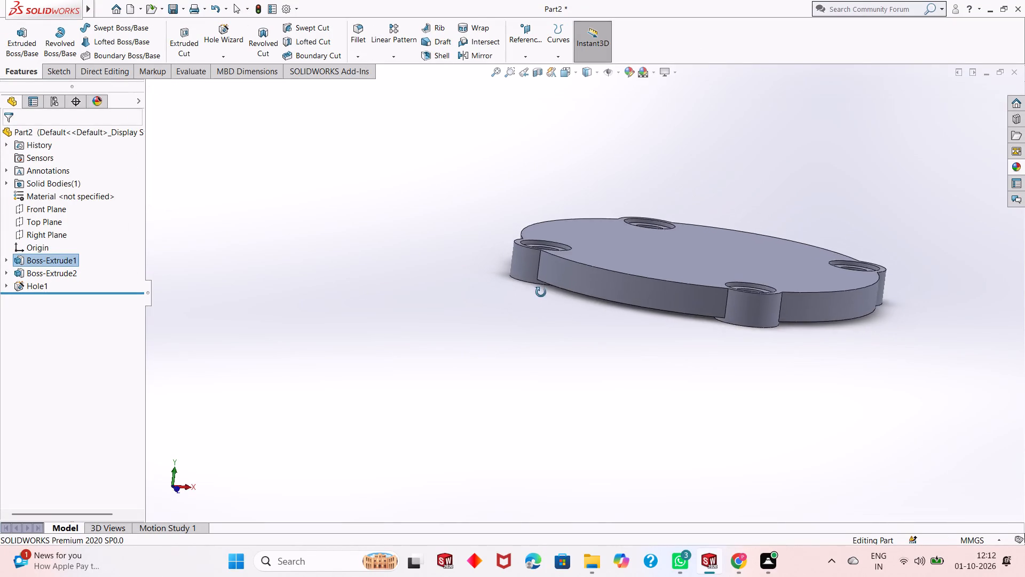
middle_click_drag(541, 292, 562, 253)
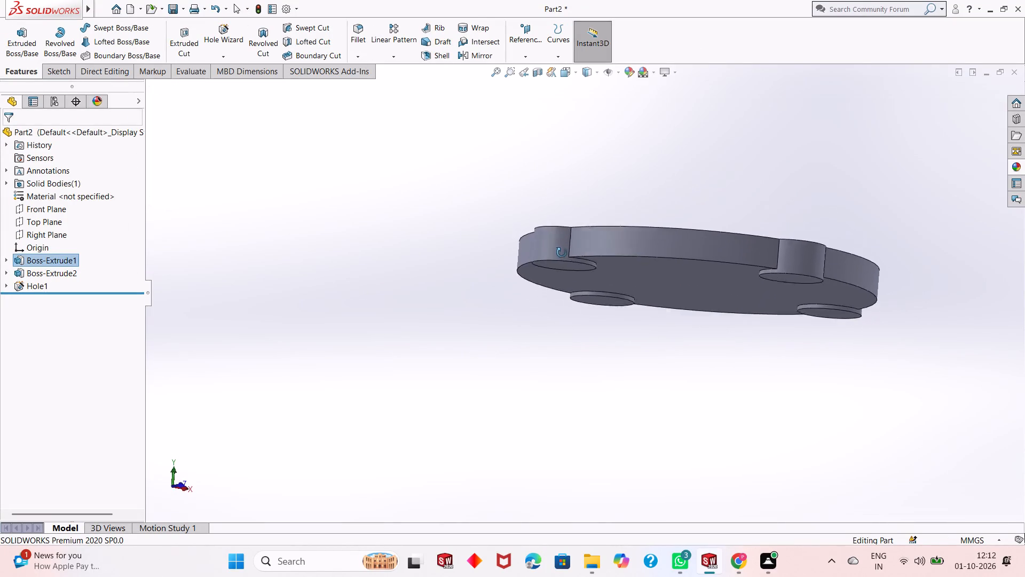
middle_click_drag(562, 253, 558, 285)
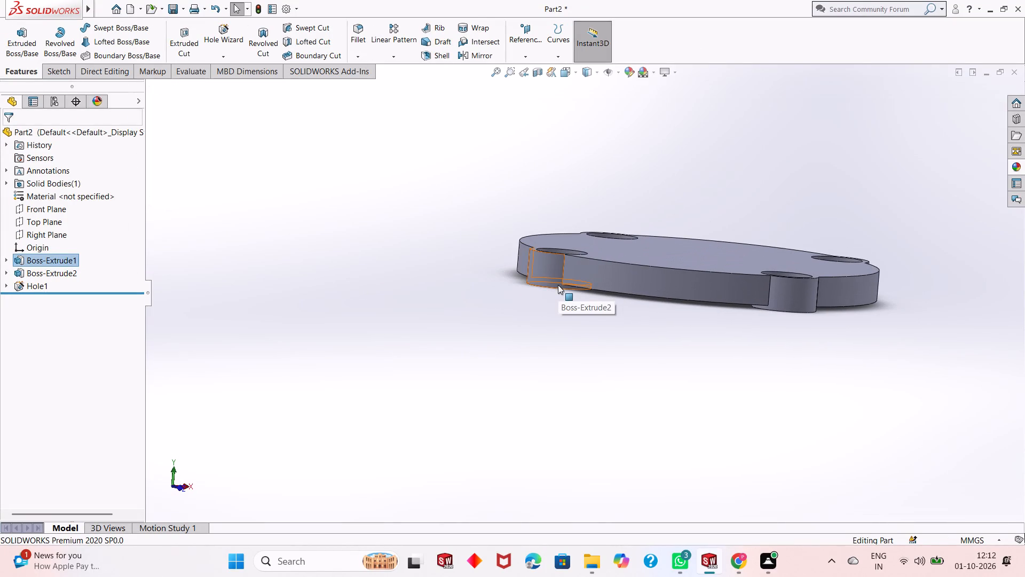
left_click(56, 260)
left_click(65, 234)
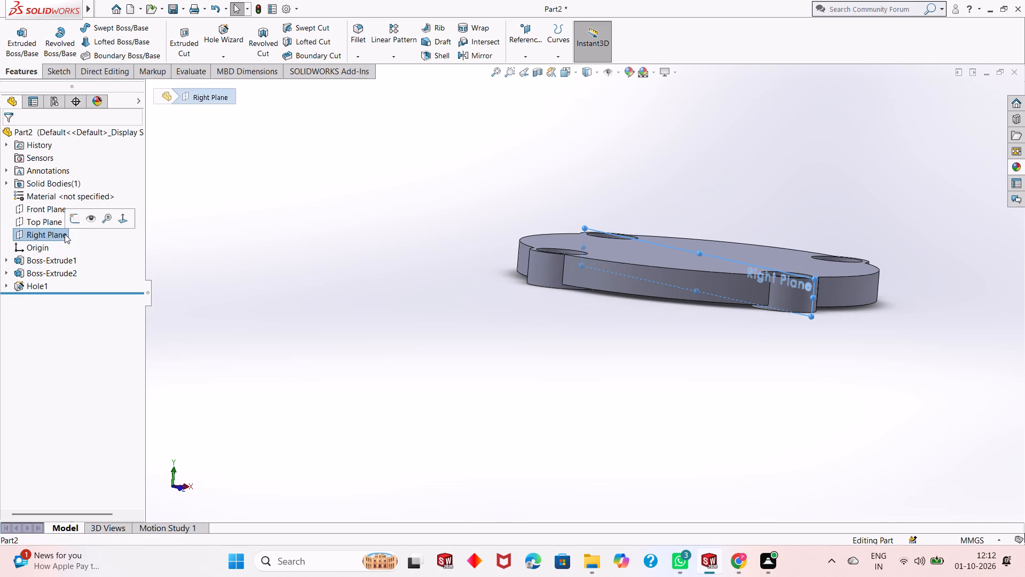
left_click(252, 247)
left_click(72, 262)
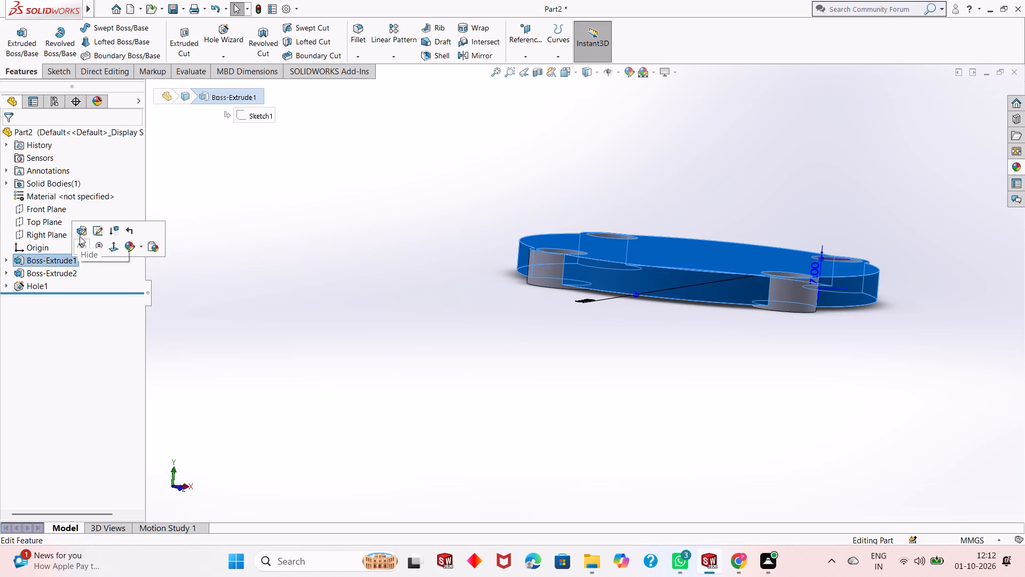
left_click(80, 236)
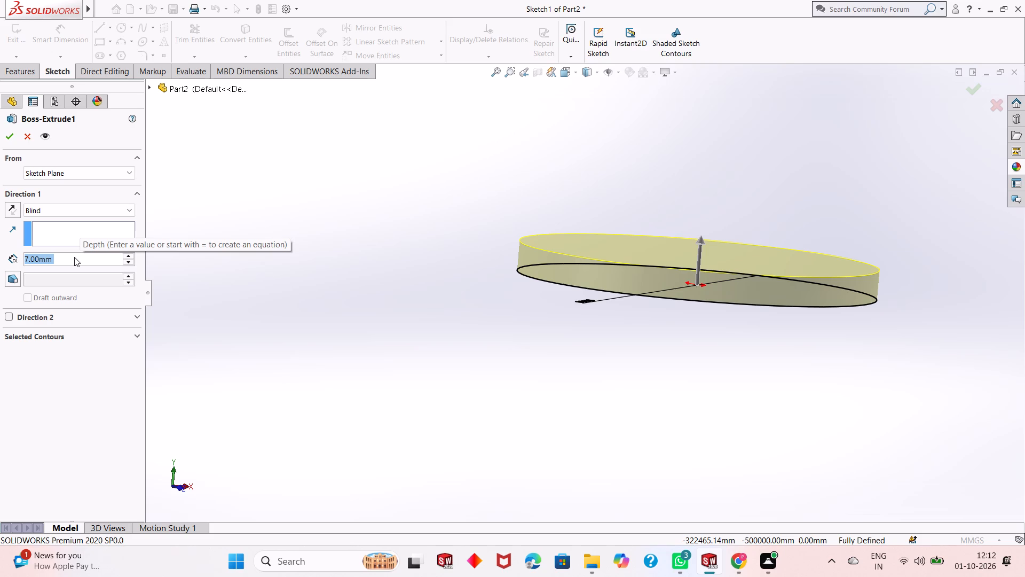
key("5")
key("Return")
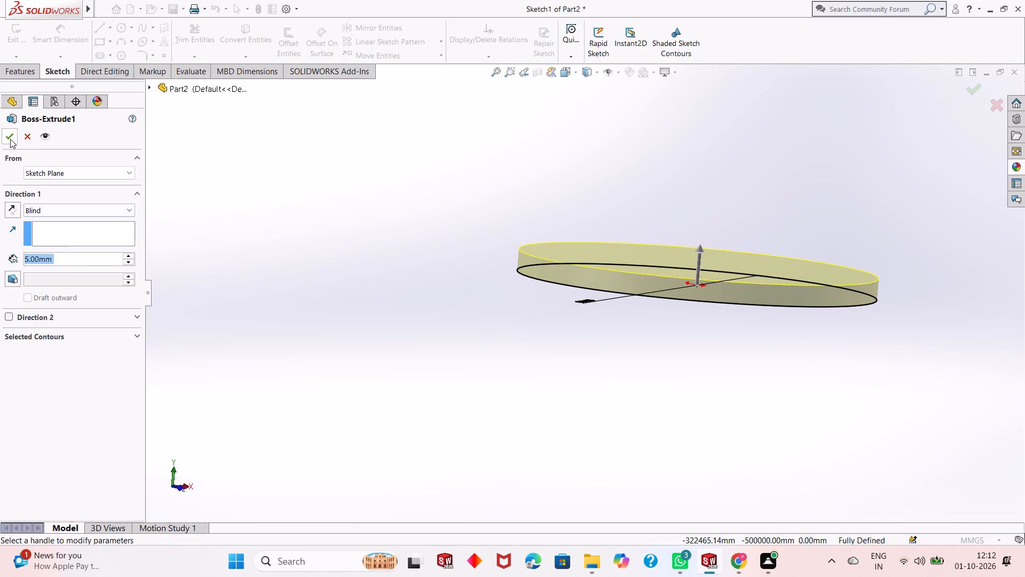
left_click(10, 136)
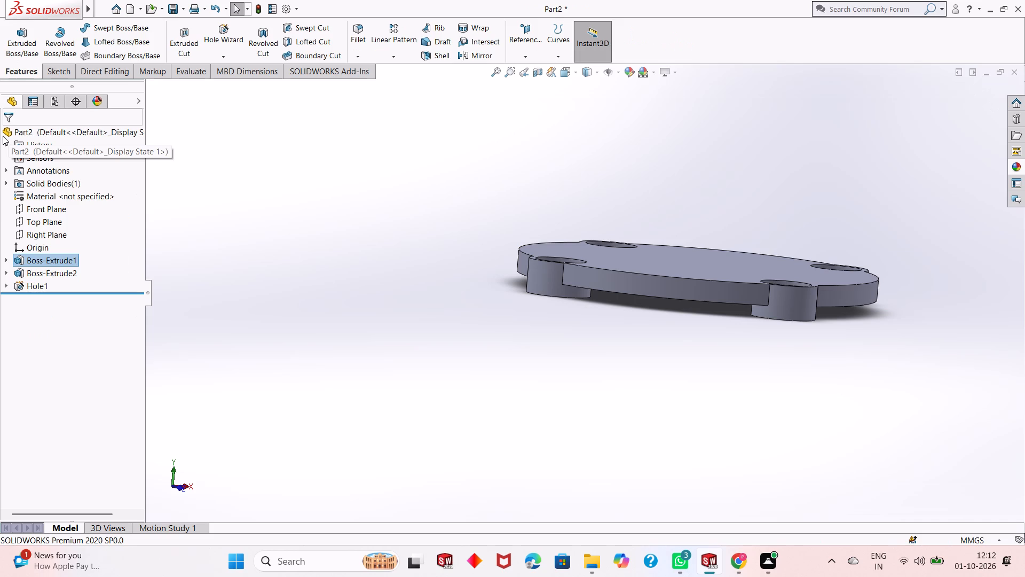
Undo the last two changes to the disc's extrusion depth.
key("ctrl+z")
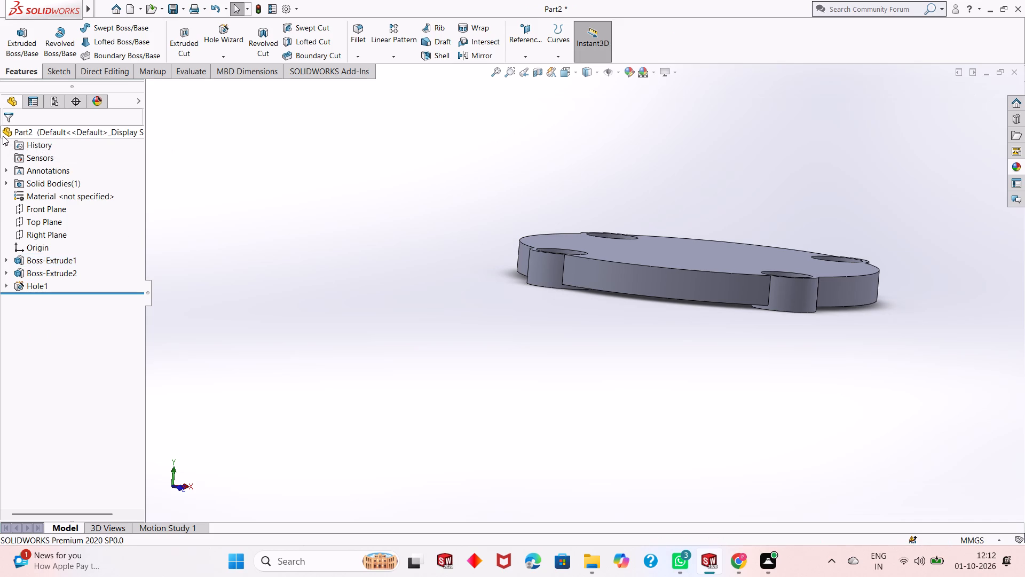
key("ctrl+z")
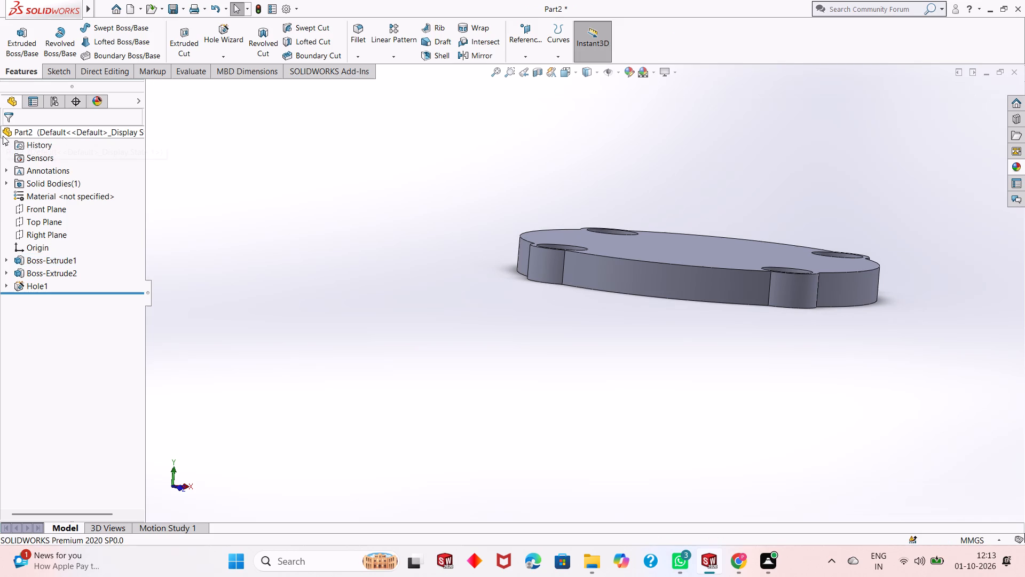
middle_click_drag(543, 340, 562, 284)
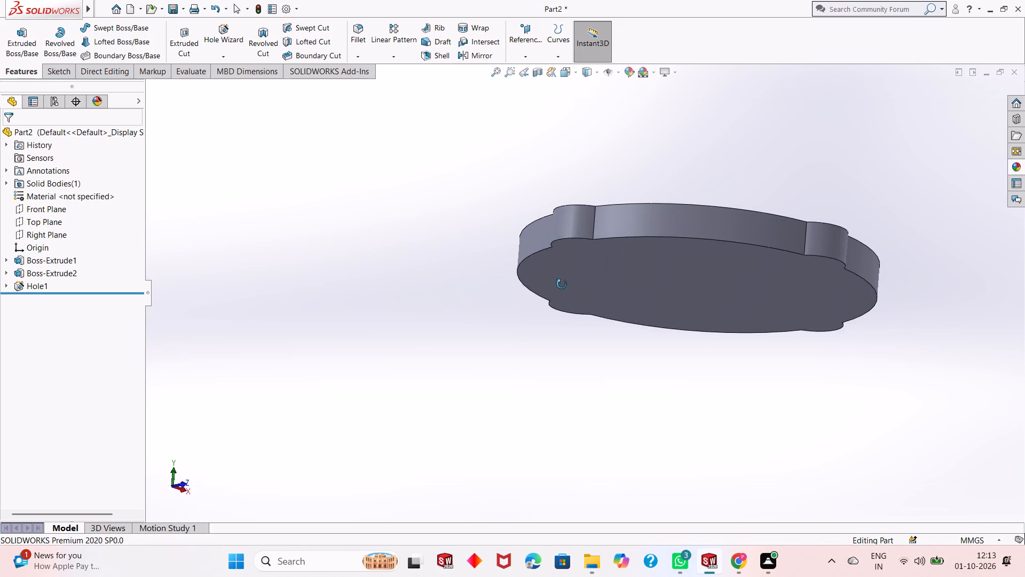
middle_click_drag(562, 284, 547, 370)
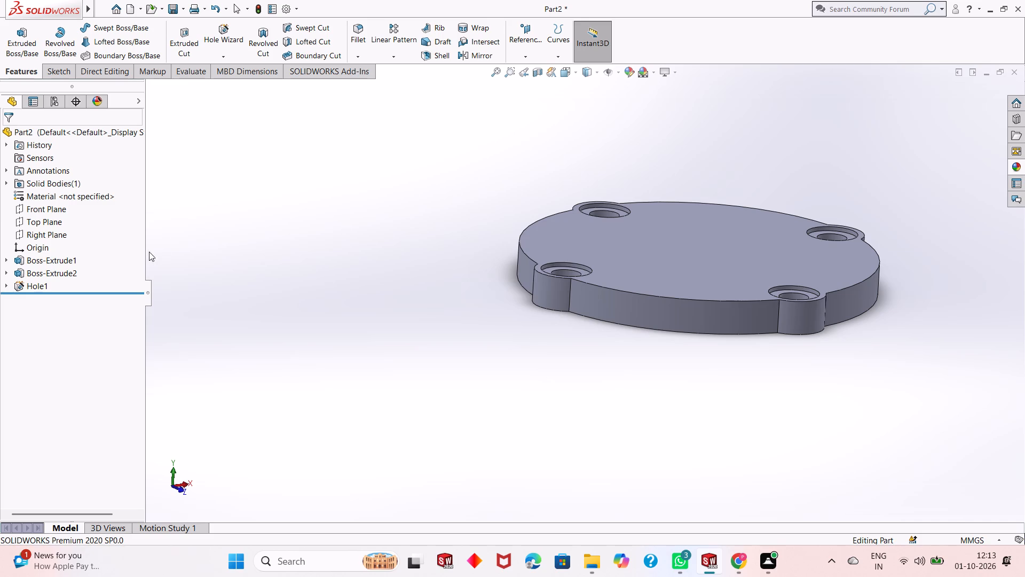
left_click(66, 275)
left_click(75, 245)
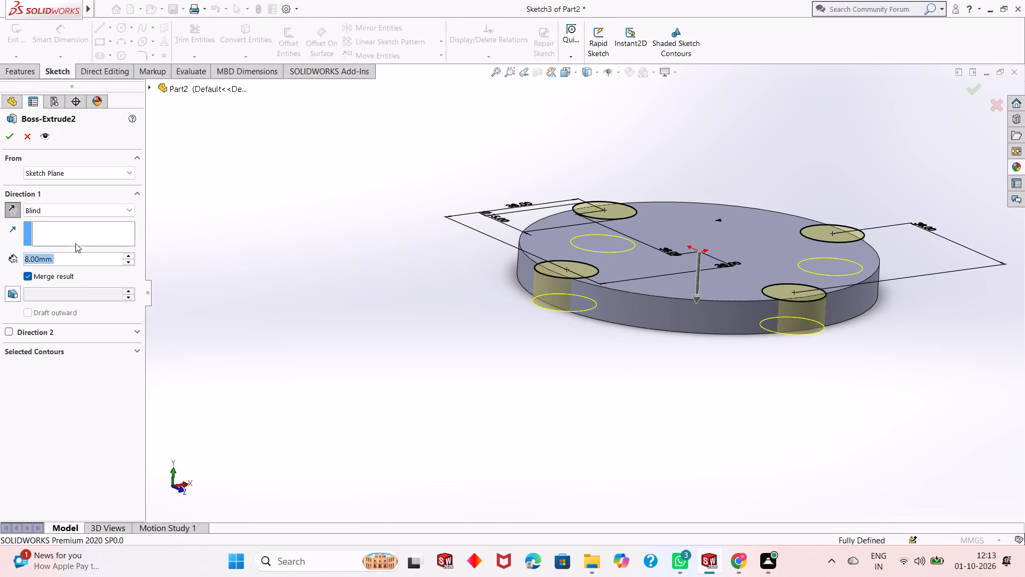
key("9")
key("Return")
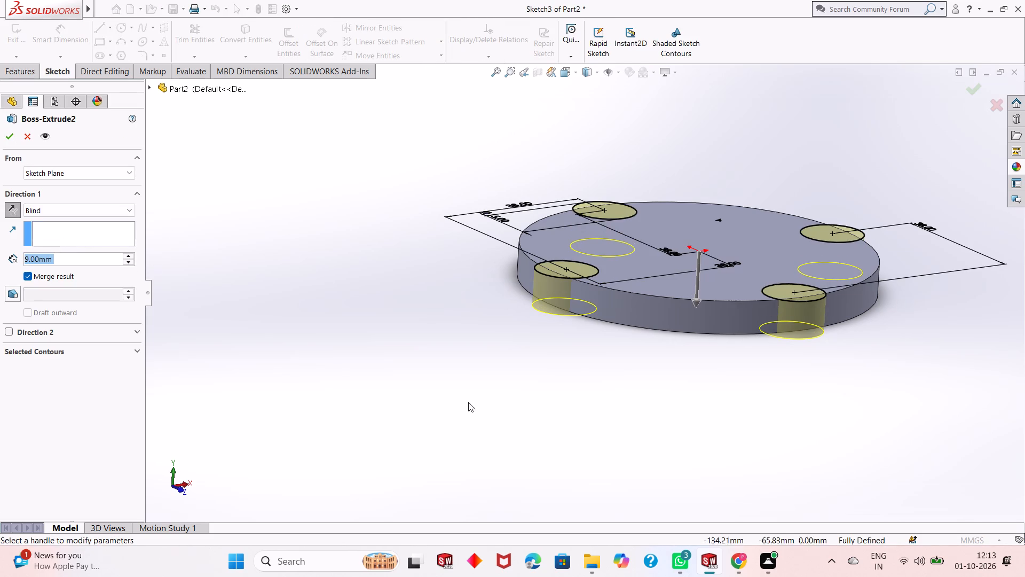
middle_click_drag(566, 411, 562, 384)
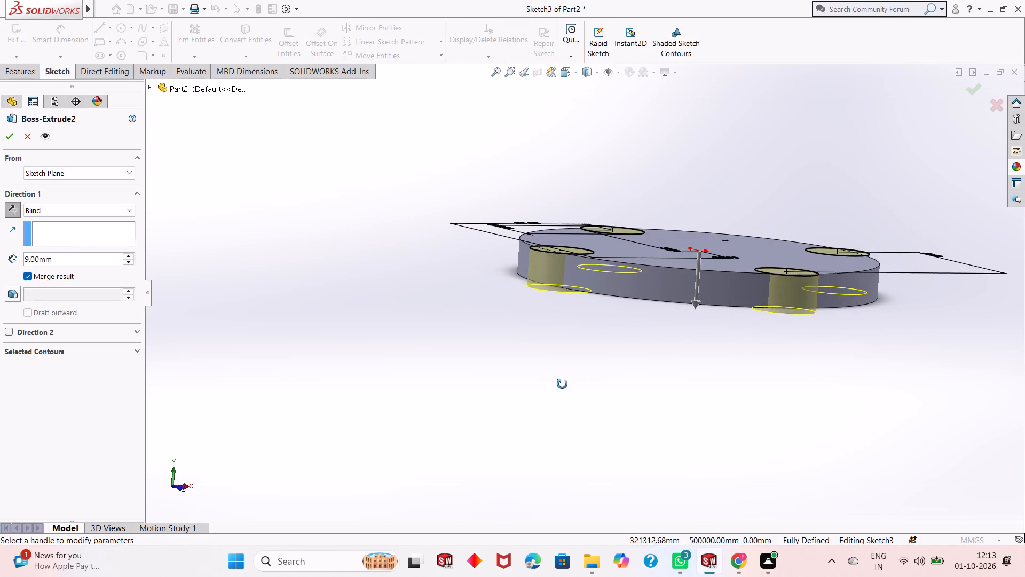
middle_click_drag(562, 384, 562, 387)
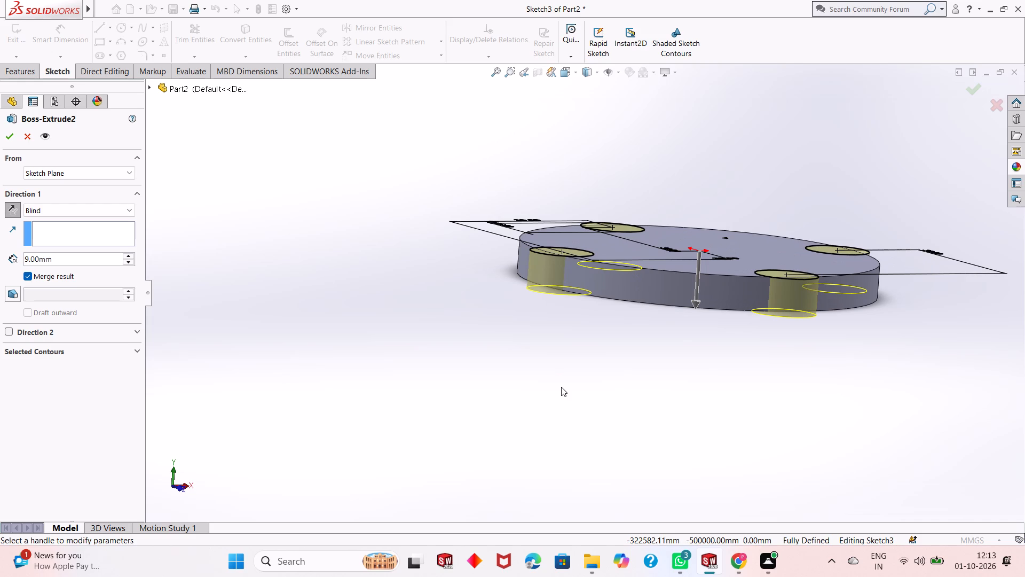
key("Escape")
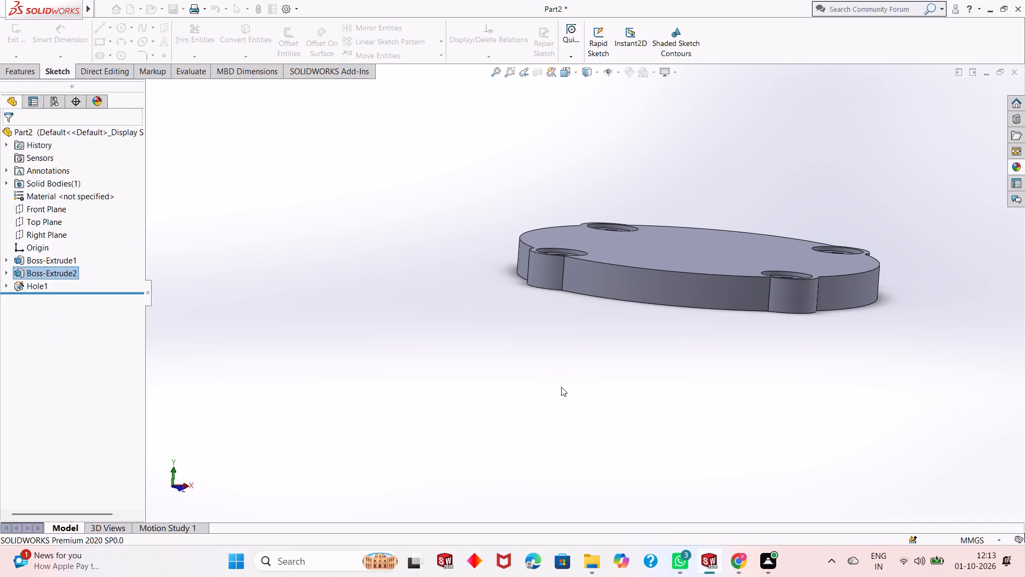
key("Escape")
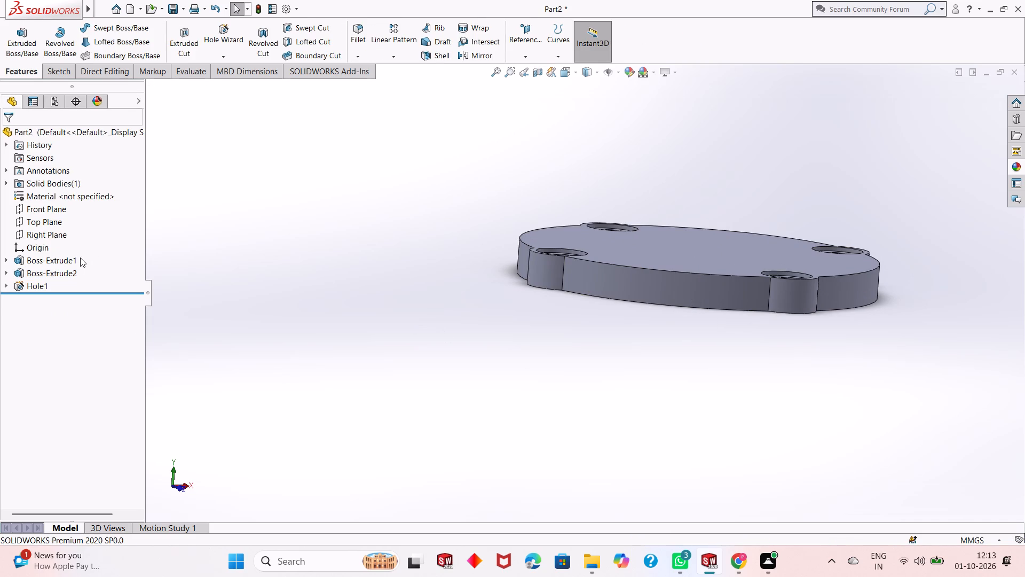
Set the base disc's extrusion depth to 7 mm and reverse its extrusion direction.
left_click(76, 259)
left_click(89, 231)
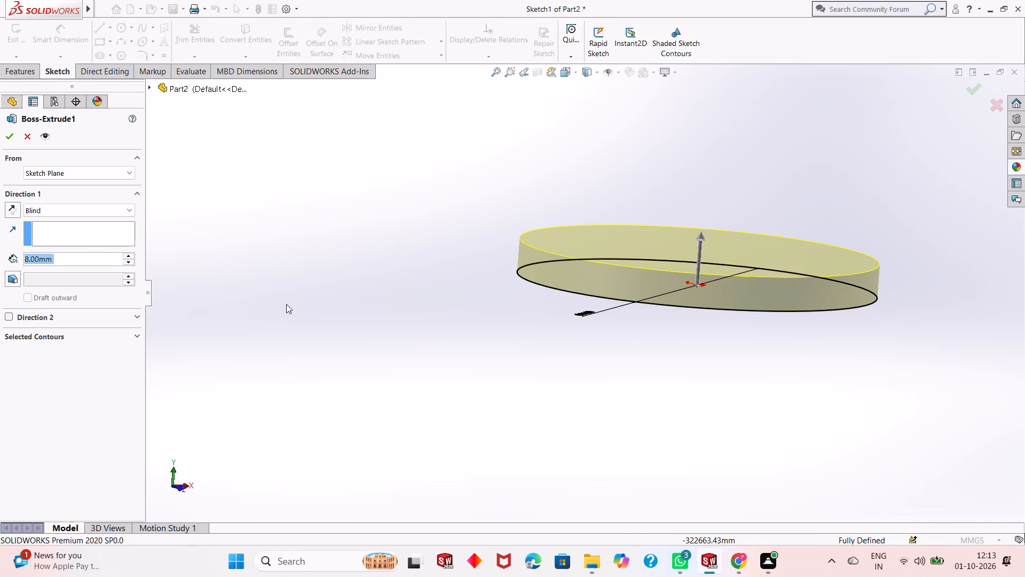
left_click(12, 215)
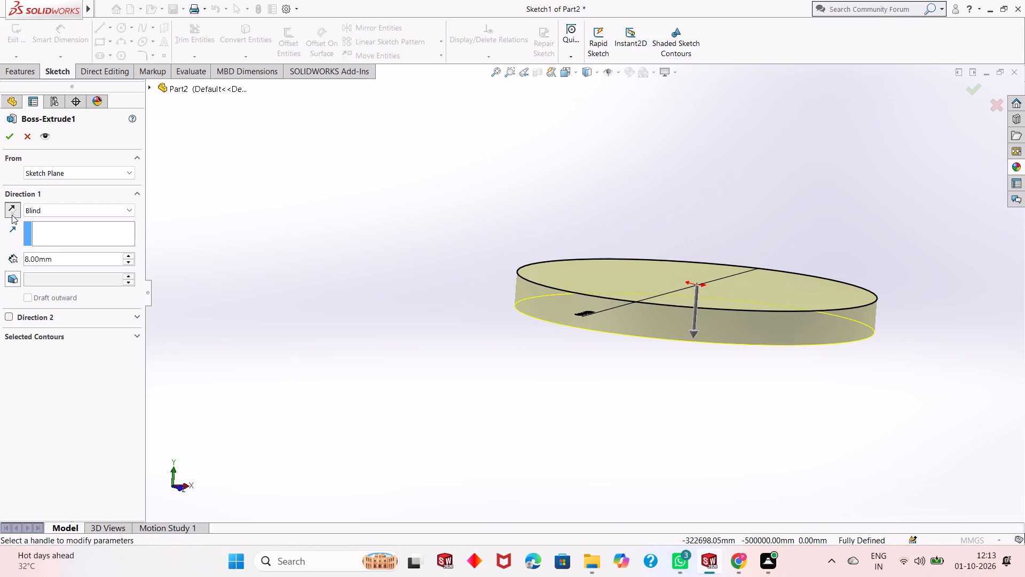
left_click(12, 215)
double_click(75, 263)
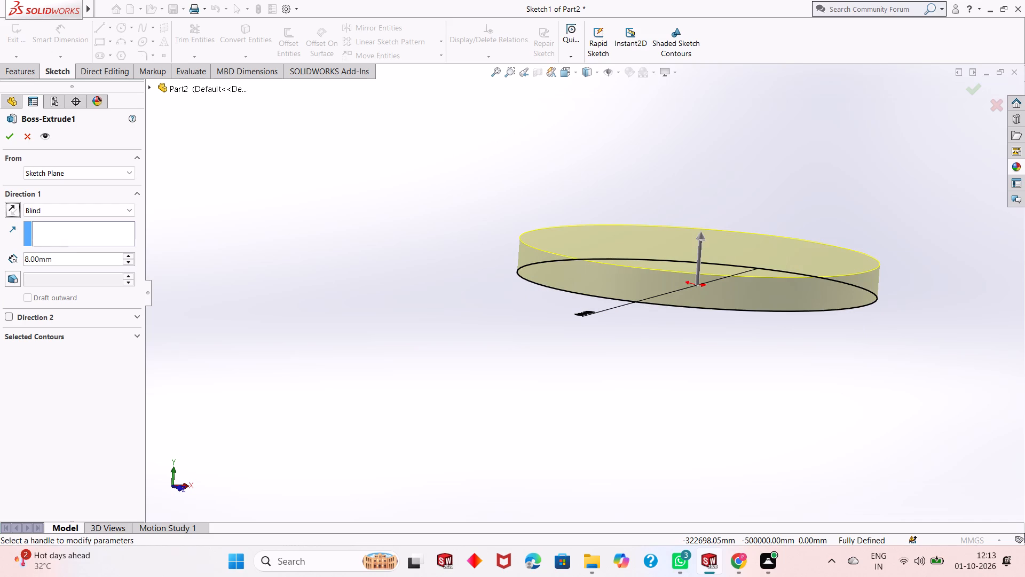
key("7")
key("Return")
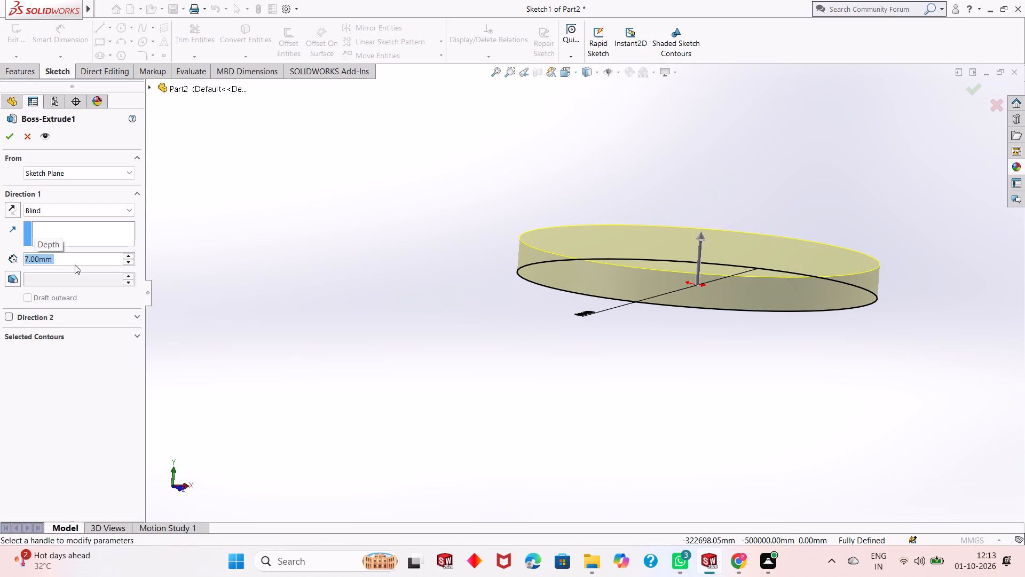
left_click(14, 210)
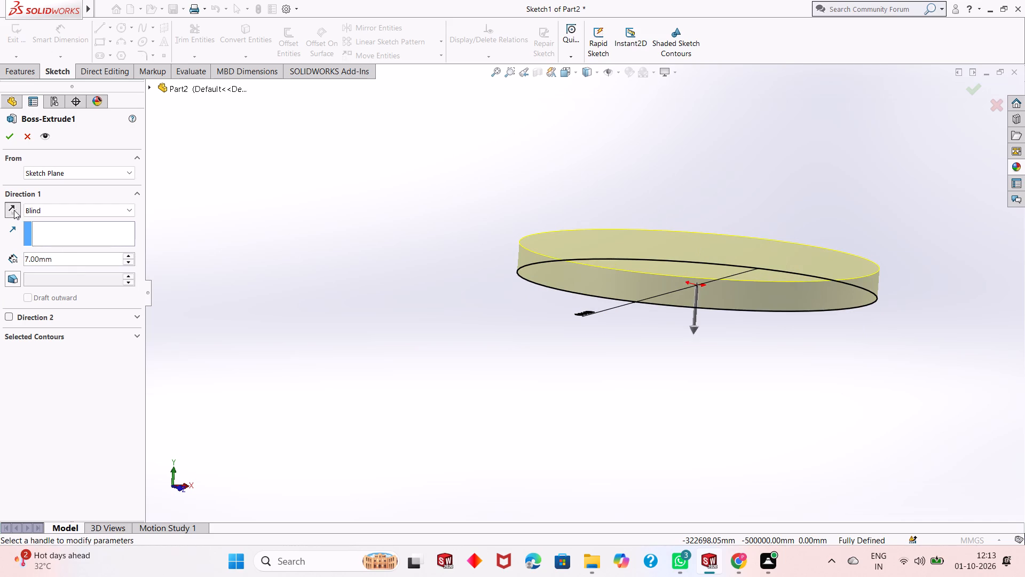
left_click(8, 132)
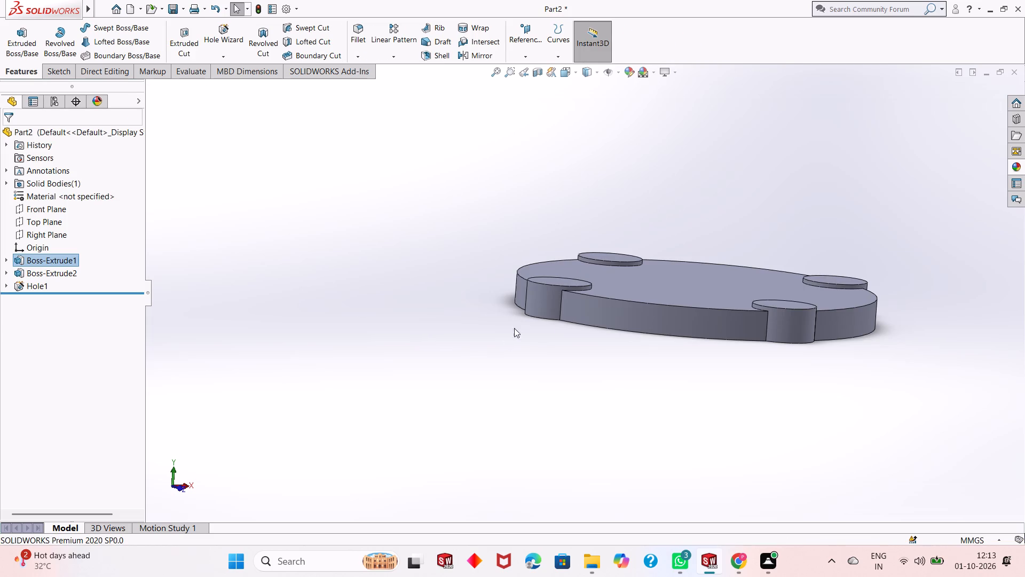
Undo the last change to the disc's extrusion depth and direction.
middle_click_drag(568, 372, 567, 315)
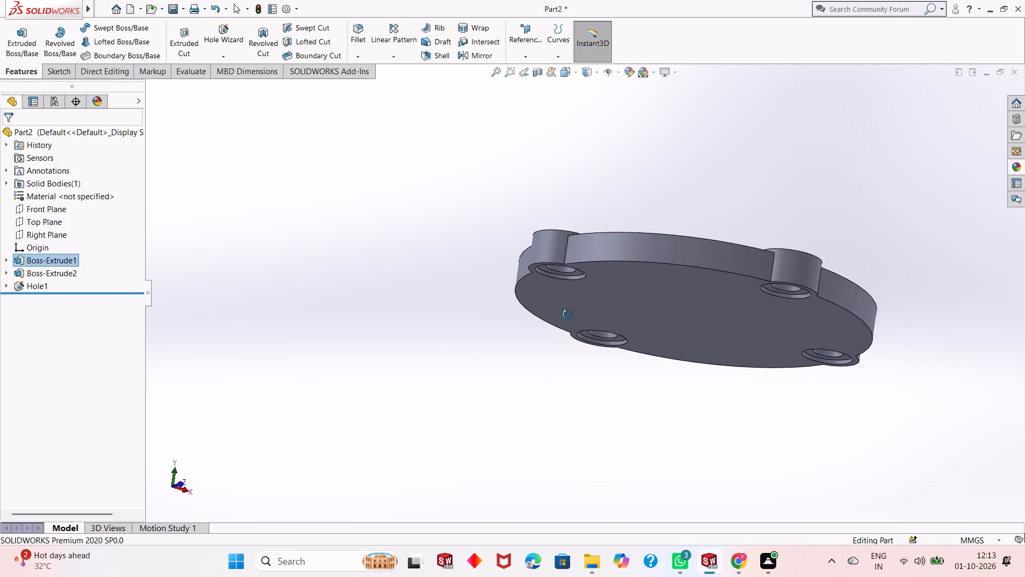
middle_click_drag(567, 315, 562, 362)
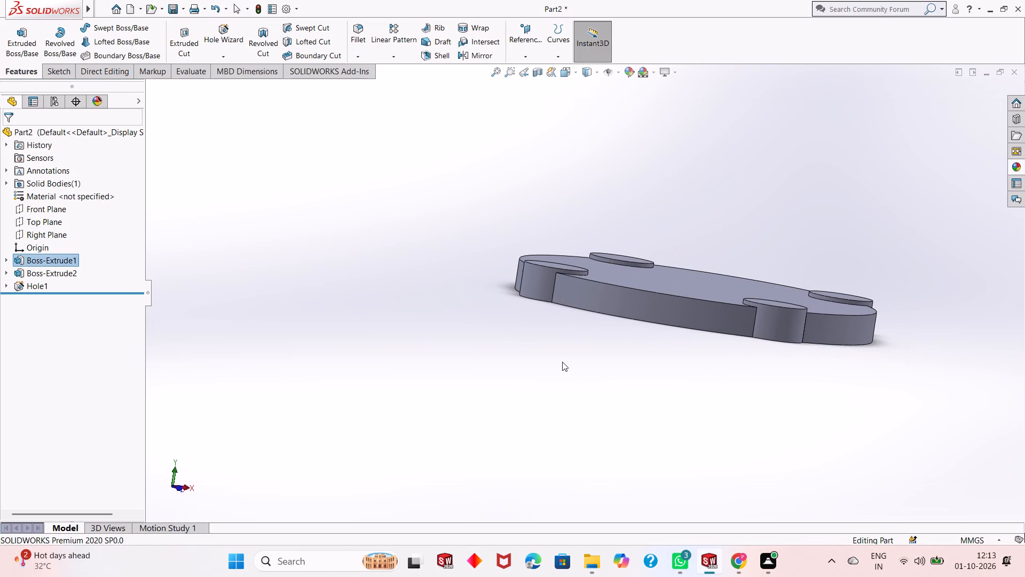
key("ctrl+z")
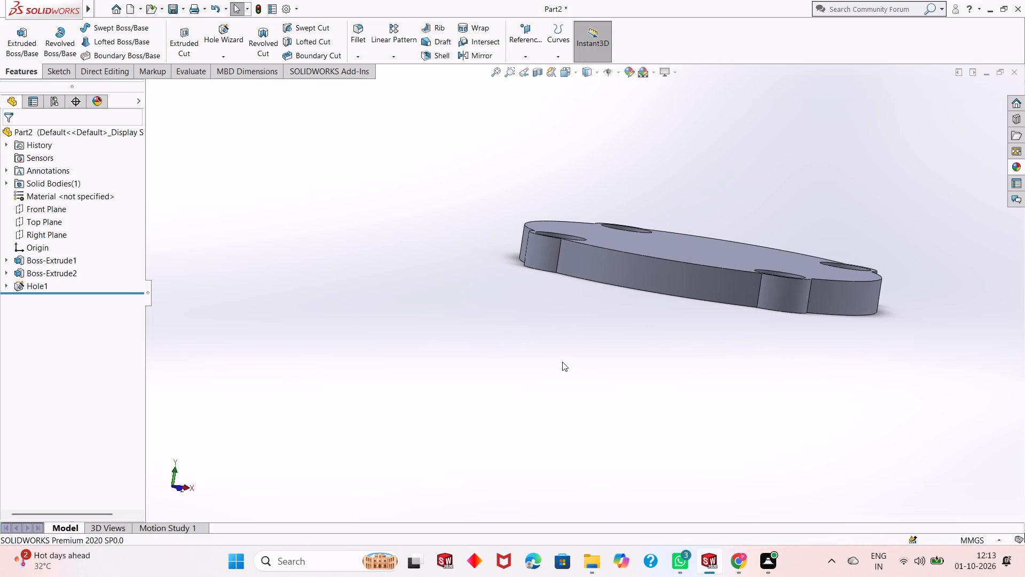
Examine the disc's rim, edge lobes and counterbored holes from the side and from above.
middle_click_drag(584, 241, 573, 298)
scroll(573, 298, "down", 1)
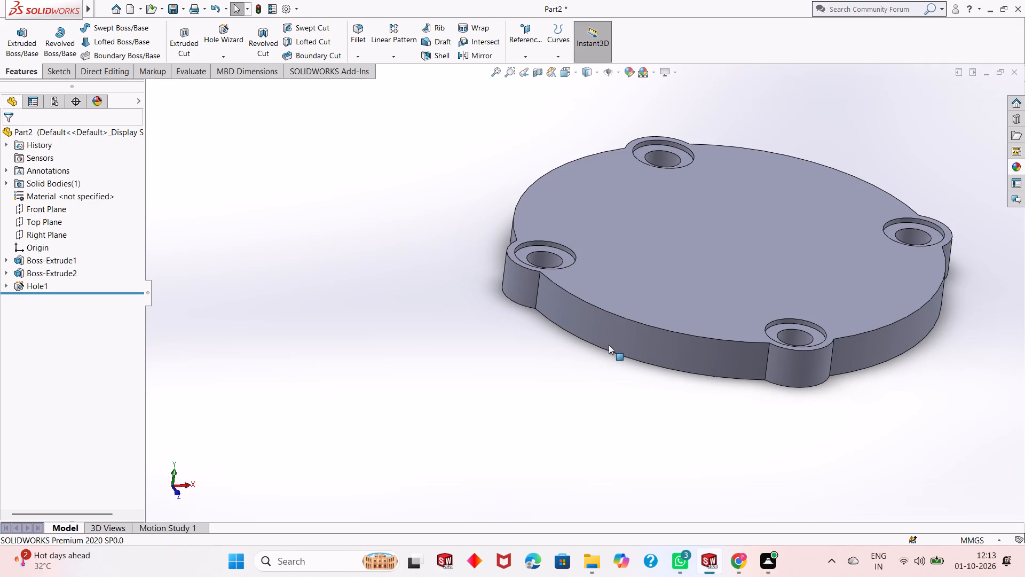
middle_click_drag(569, 402, 593, 350)
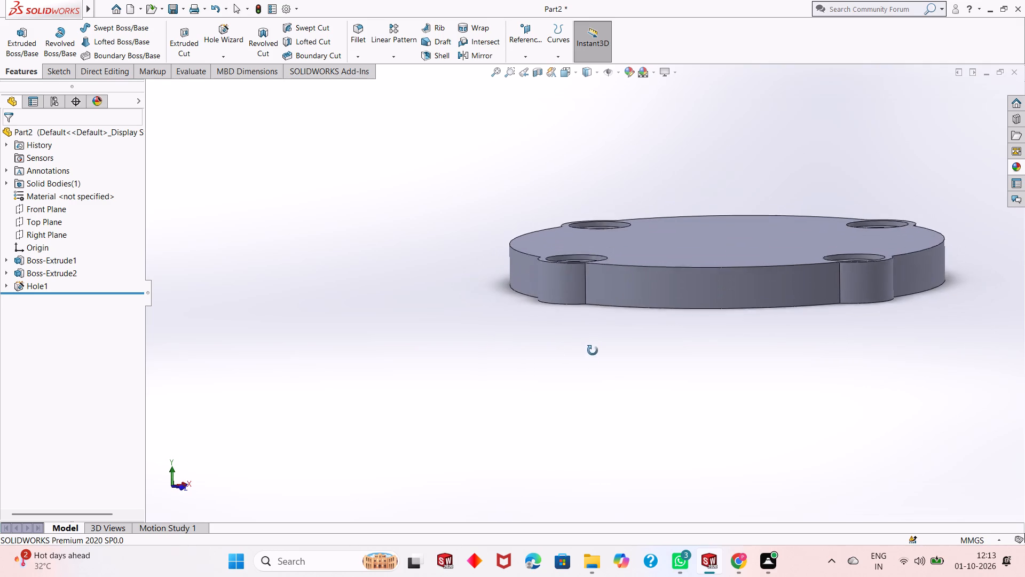
middle_click_drag(593, 350, 593, 357)
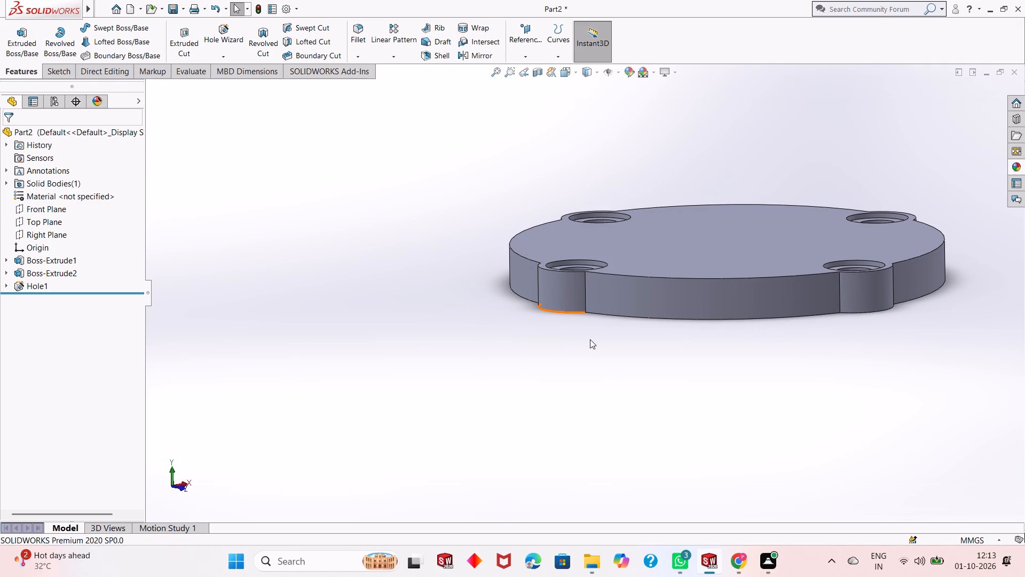
middle_click_drag(590, 341, 582, 371)
scroll(634, 309, "down", 3)
scroll(570, 337, "up", 2)
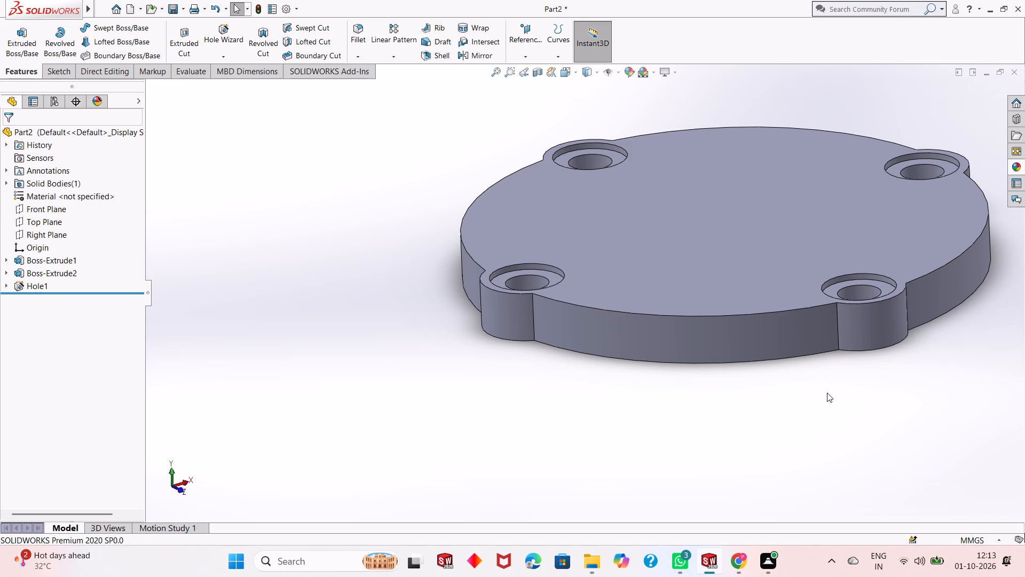
middle_click_drag(552, 356, 550, 363)
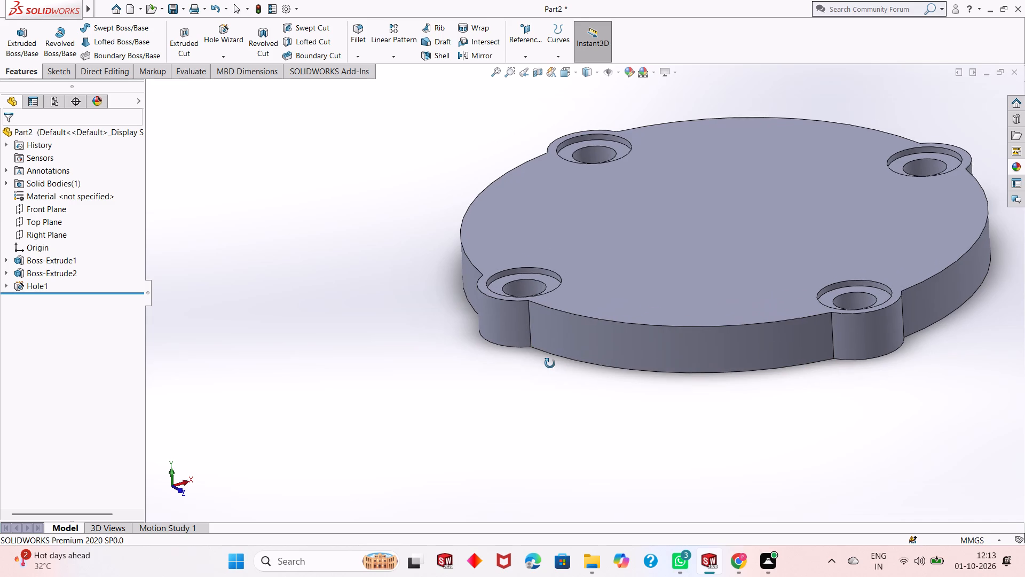
middle_click_drag(550, 363, 545, 374)
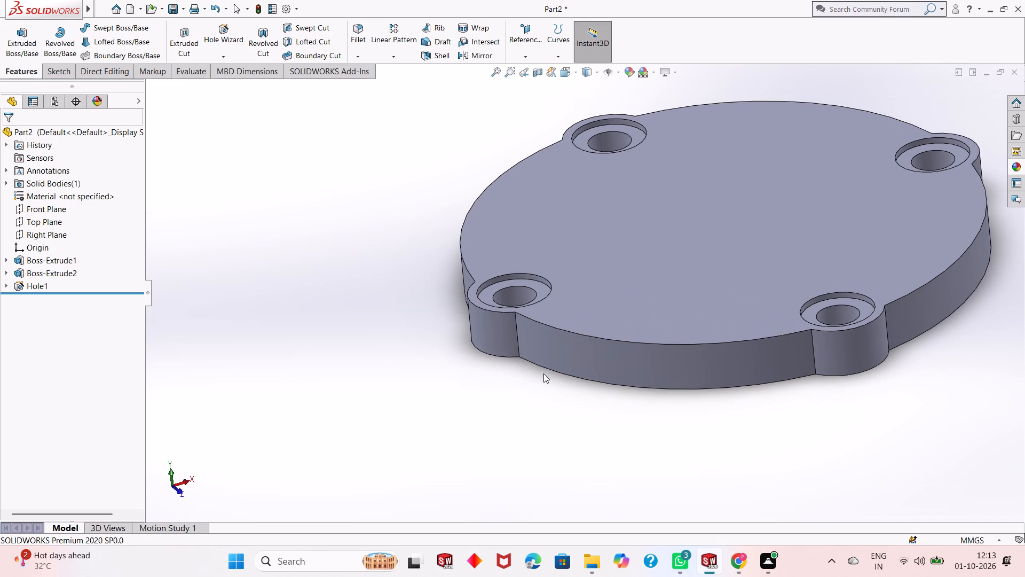
Start a new sketch on the disc's top face and view it face-on.
scroll(543, 373, "up", 2)
scroll(835, 266, "down", 3)
middle_click_drag(432, 324, 416, 350)
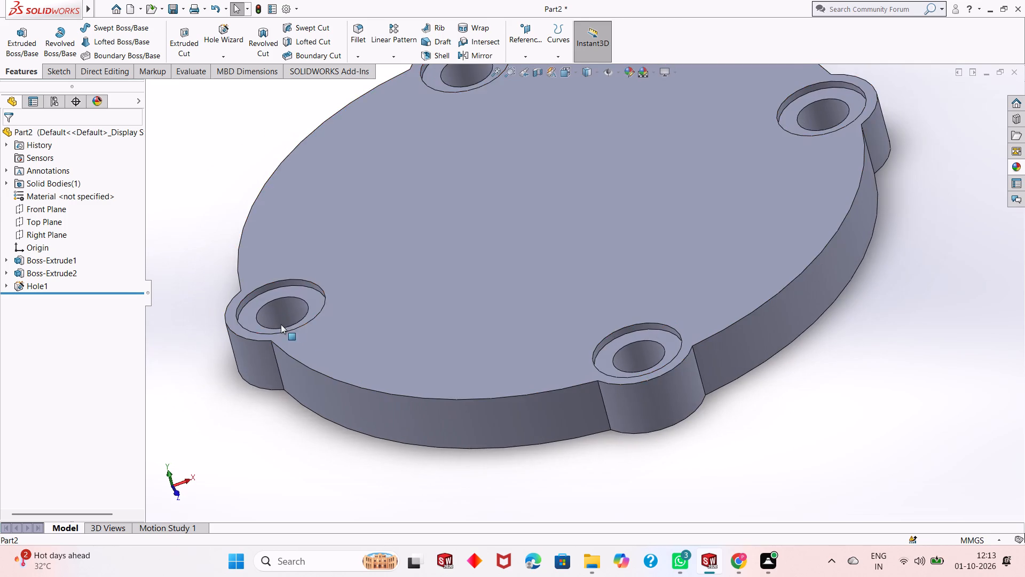
scroll(258, 324, "down", 2)
scroll(374, 309, "down", 1)
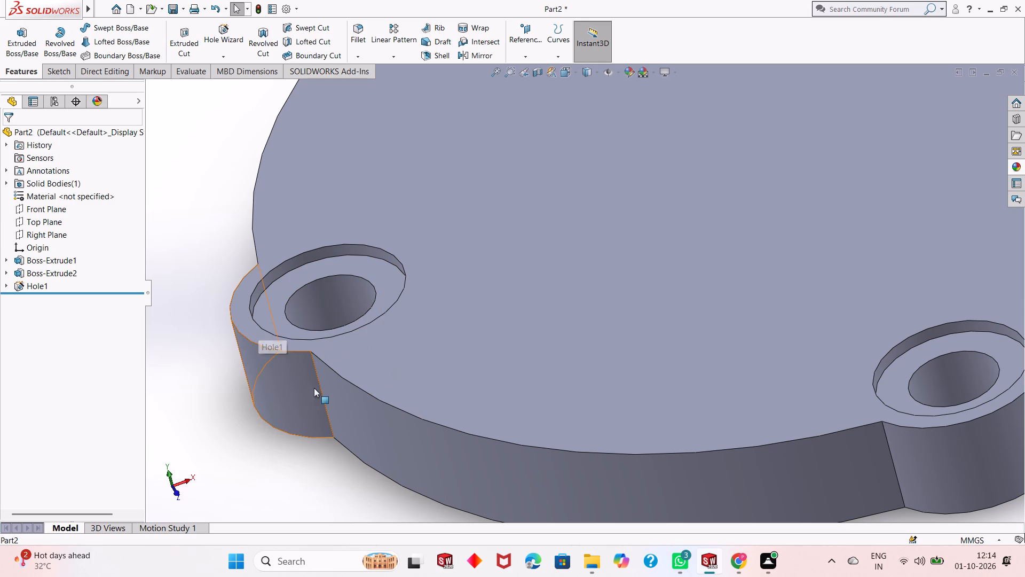
scroll(336, 488, "up", 2)
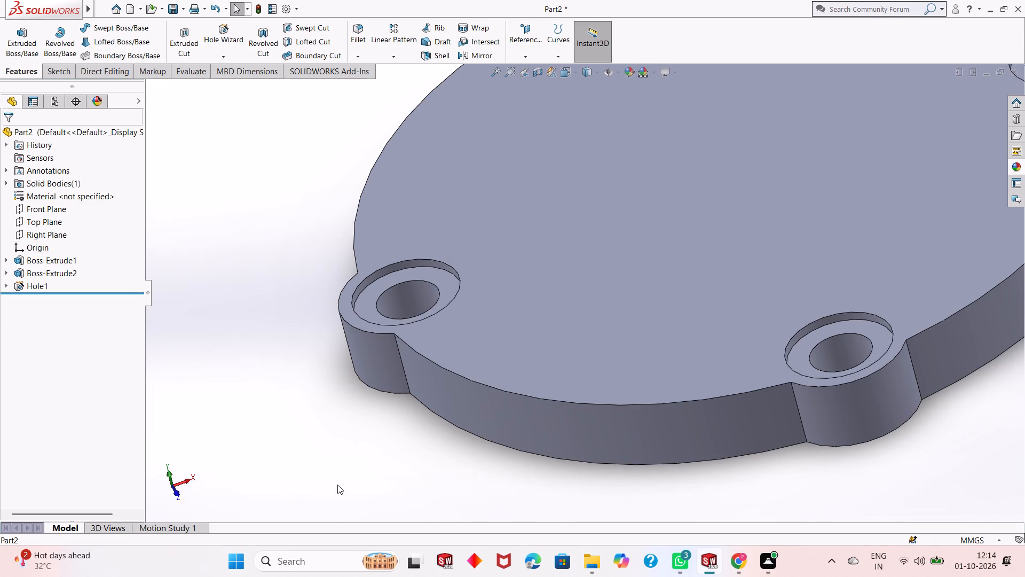
middle_click_drag(337, 485, 345, 479)
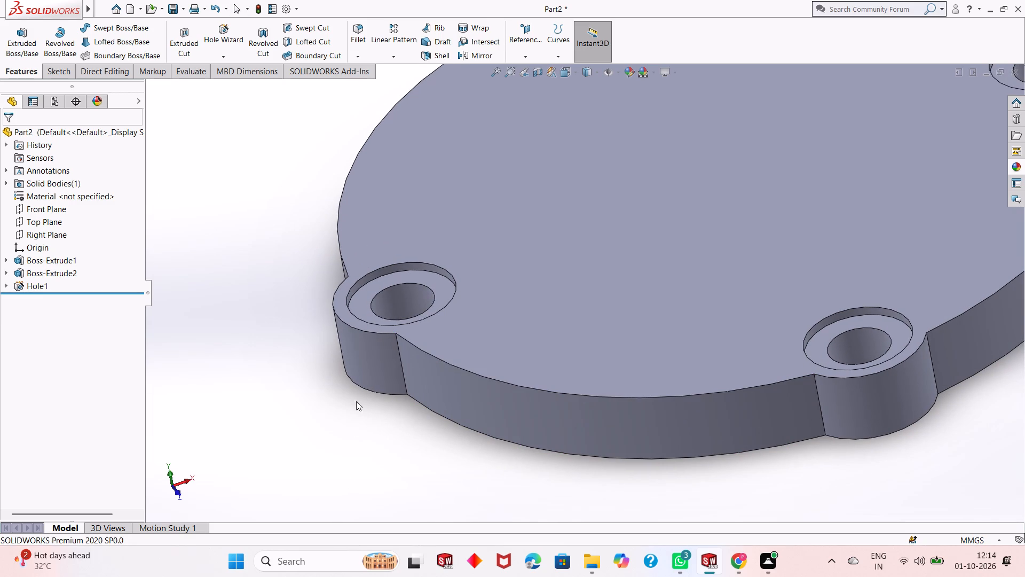
left_click(431, 334)
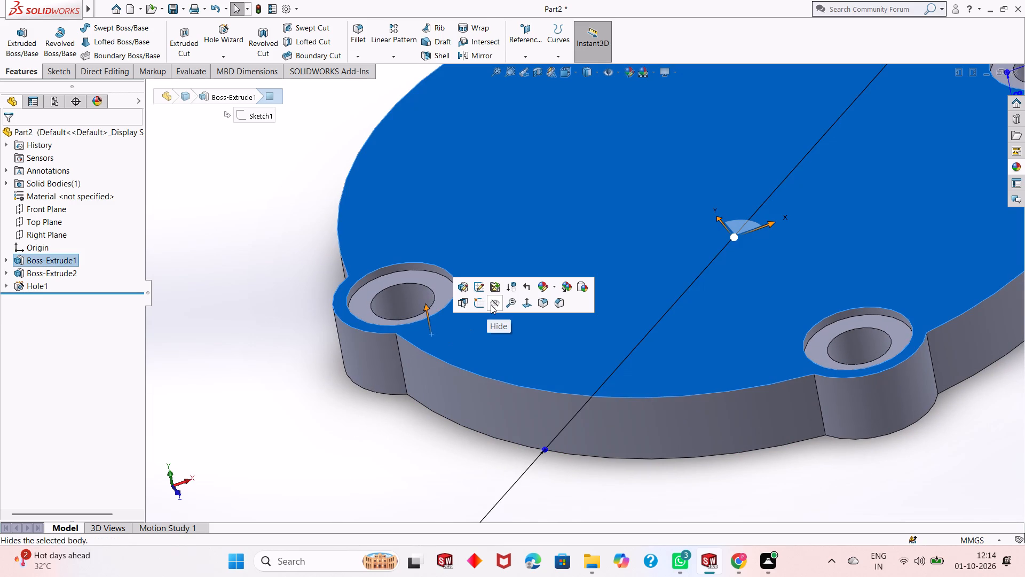
left_click(481, 307)
key("ctrl+8")
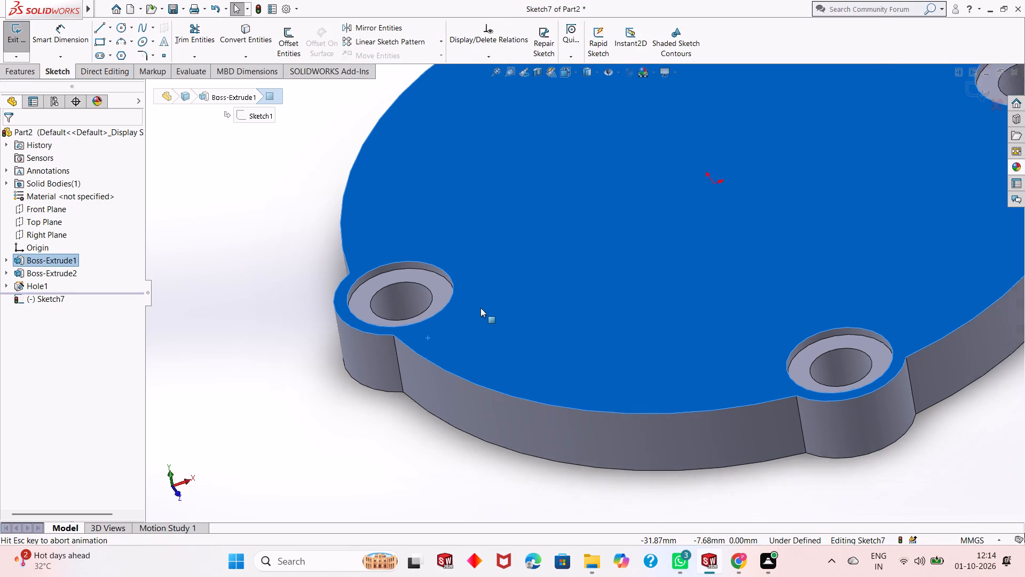
left_click(361, 342)
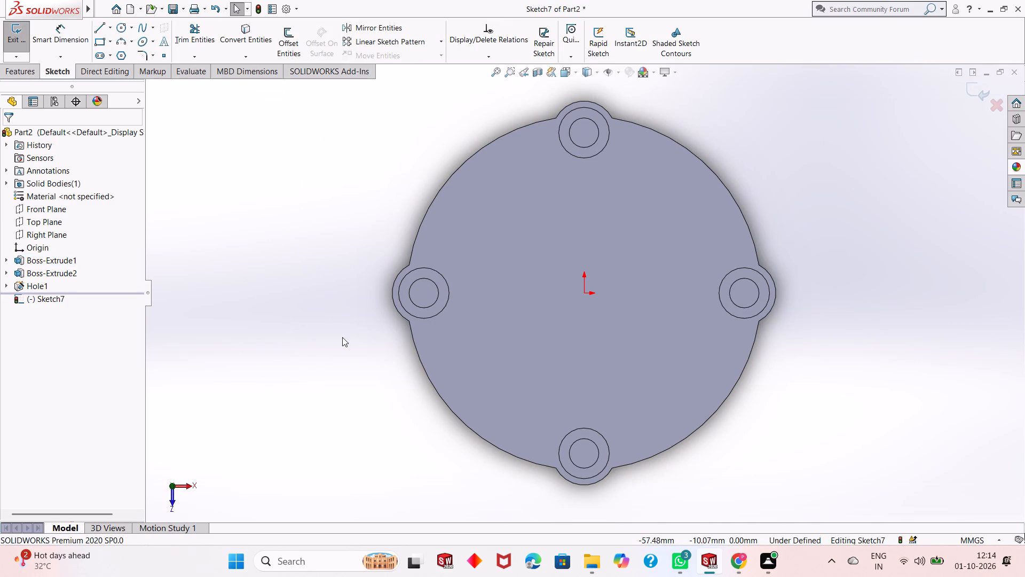
middle_click_drag(354, 354, 378, 347)
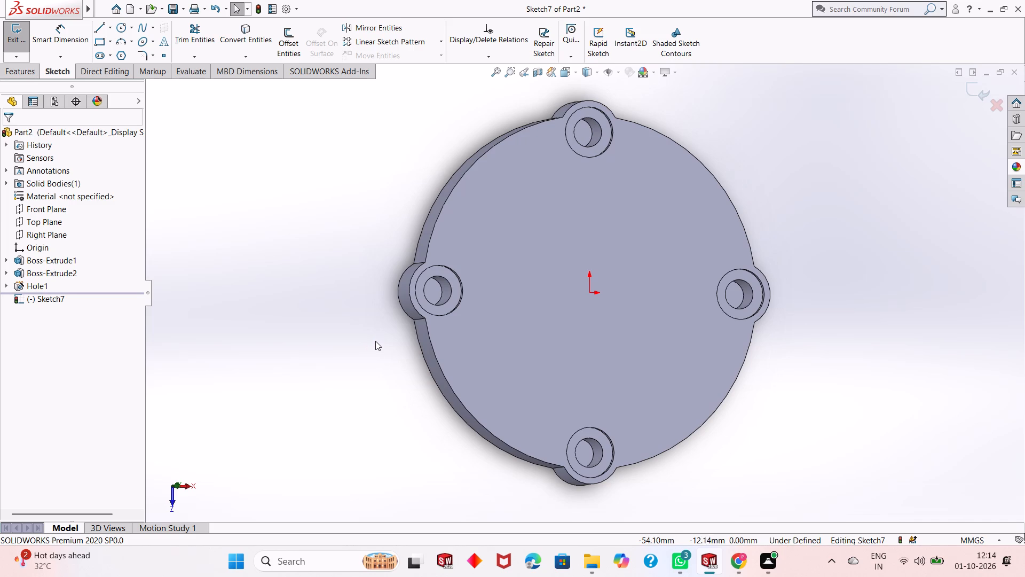
Sketch a 3-point arc of 7.5 mm radius along the outer edge of the lobe on the disc's negative X side.
left_click(120, 37)
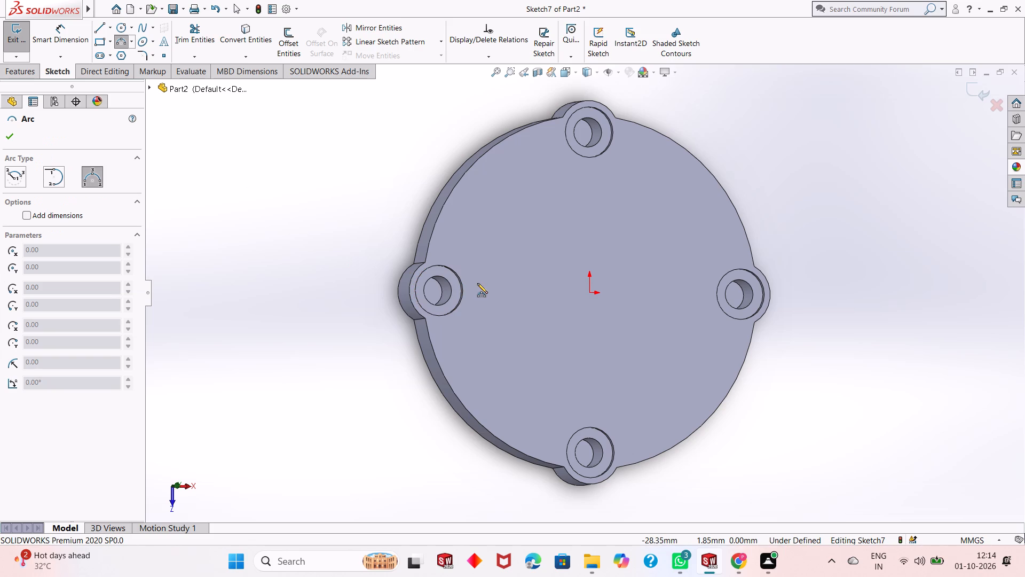
key("ctrl+8")
scroll(374, 291, "down", 2)
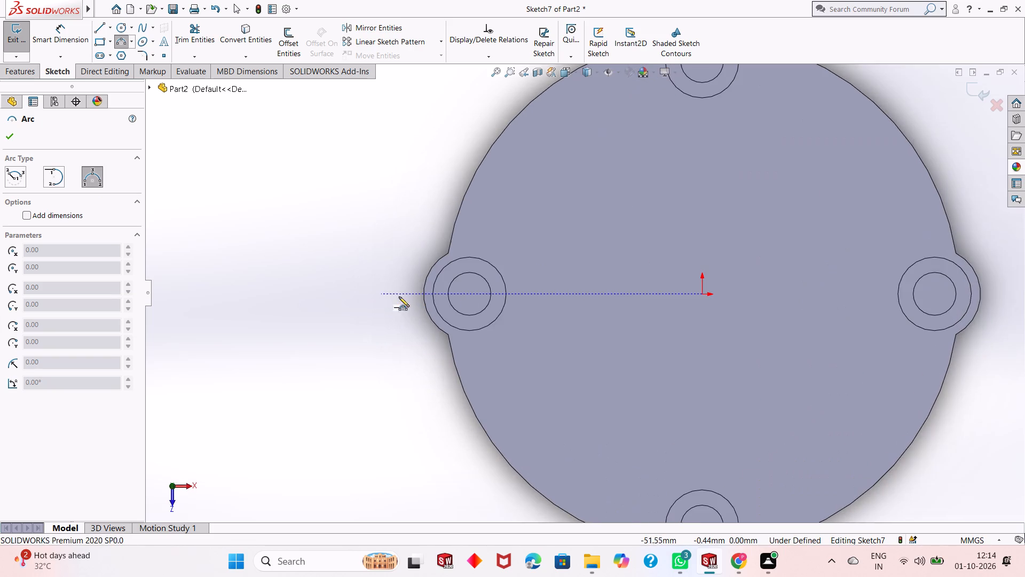
scroll(491, 297, "down", 2)
left_click(440, 232)
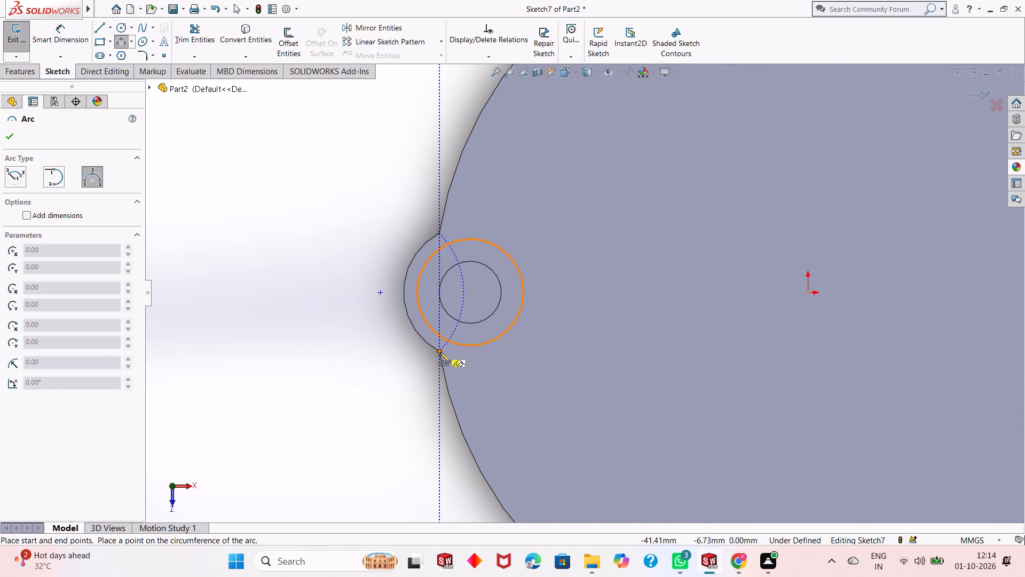
left_click(440, 352)
left_click(406, 317)
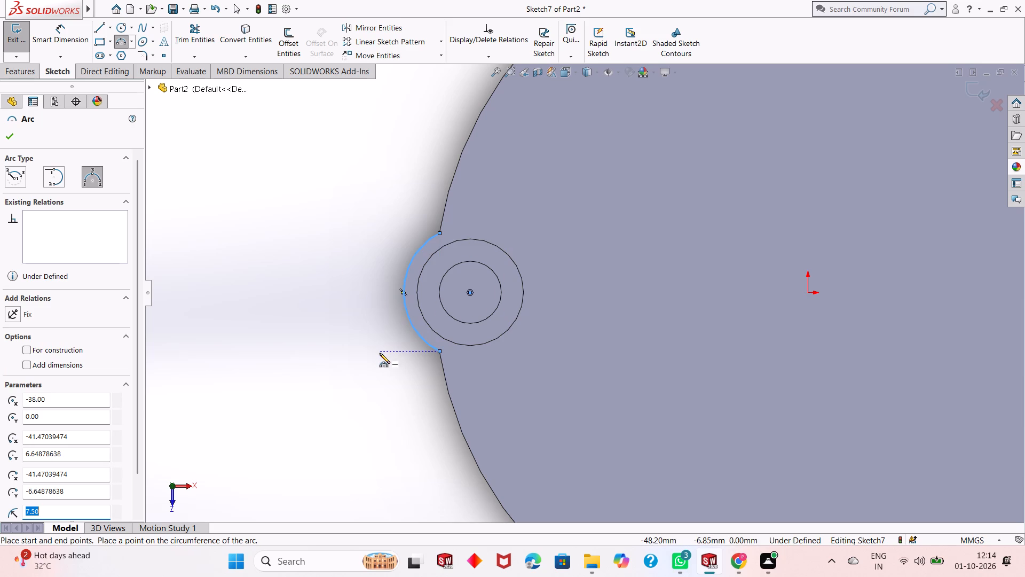
key("Escape")
left_click(376, 381)
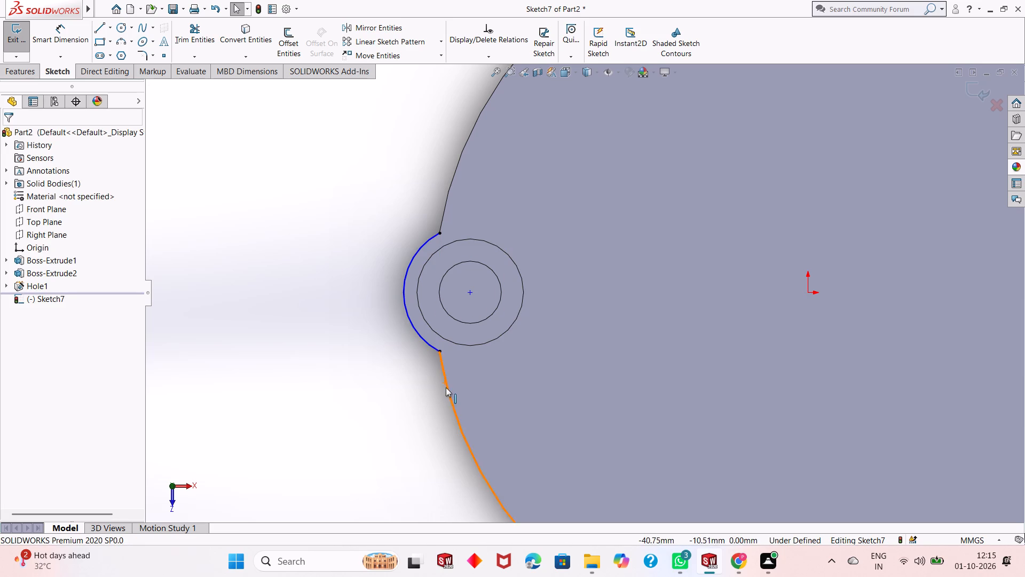
Sketch a 6 mm radius circle centred on that lobe's hole, matching the counterbore edge.
middle_click_drag(447, 389, 453, 319)
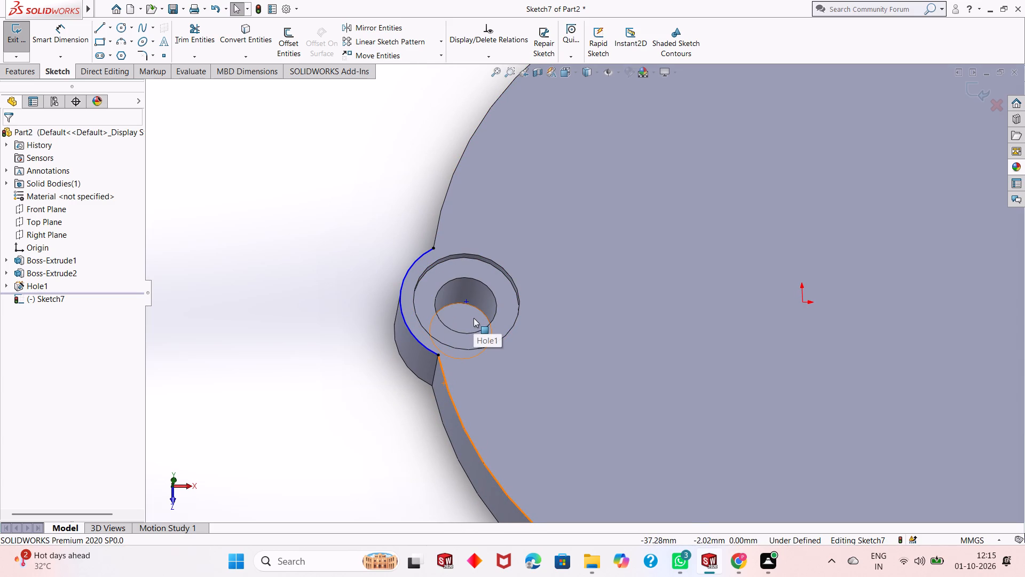
middle_click_drag(374, 377, 355, 329)
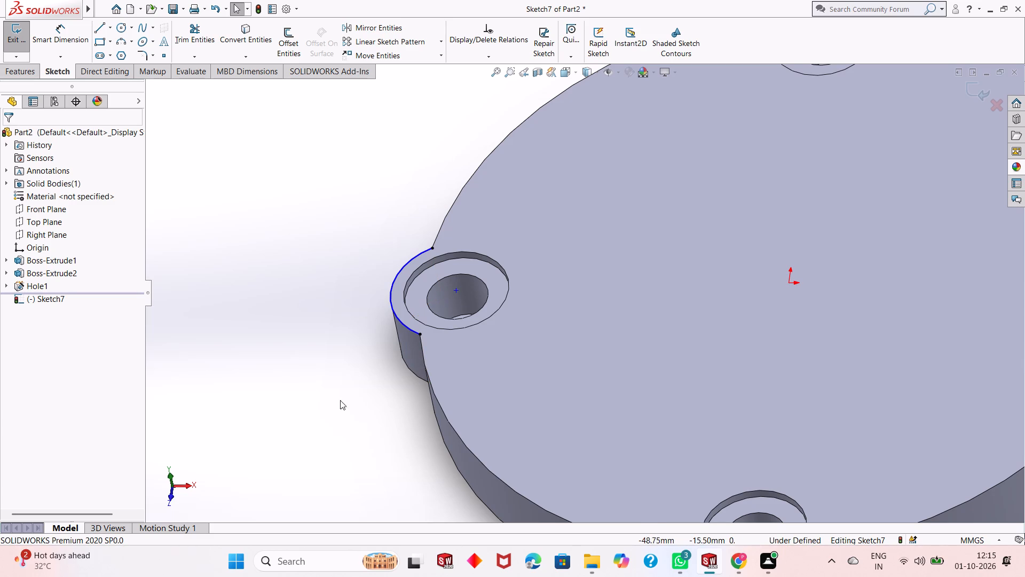
middle_click(323, 418)
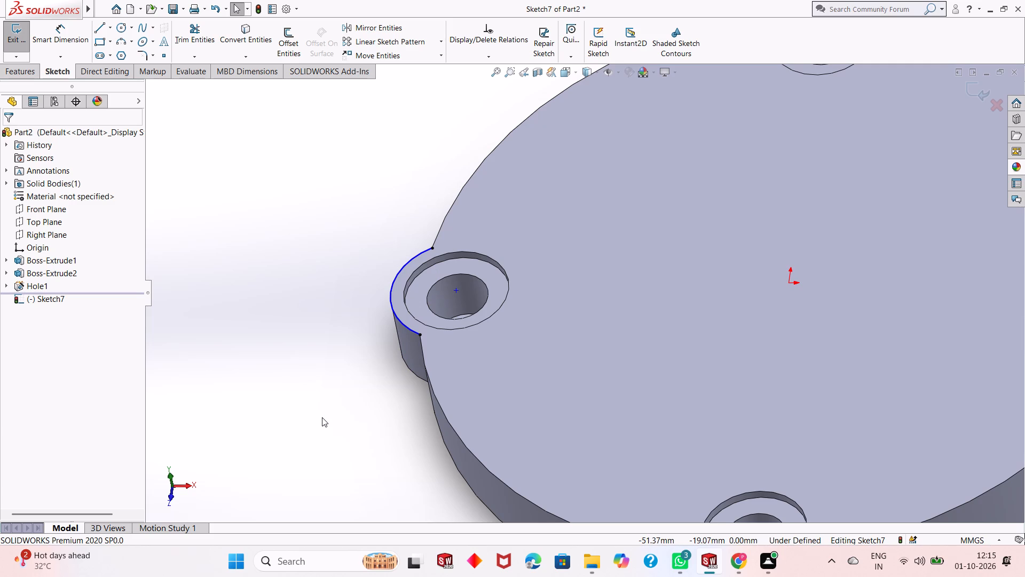
scroll(382, 353, "up", 2)
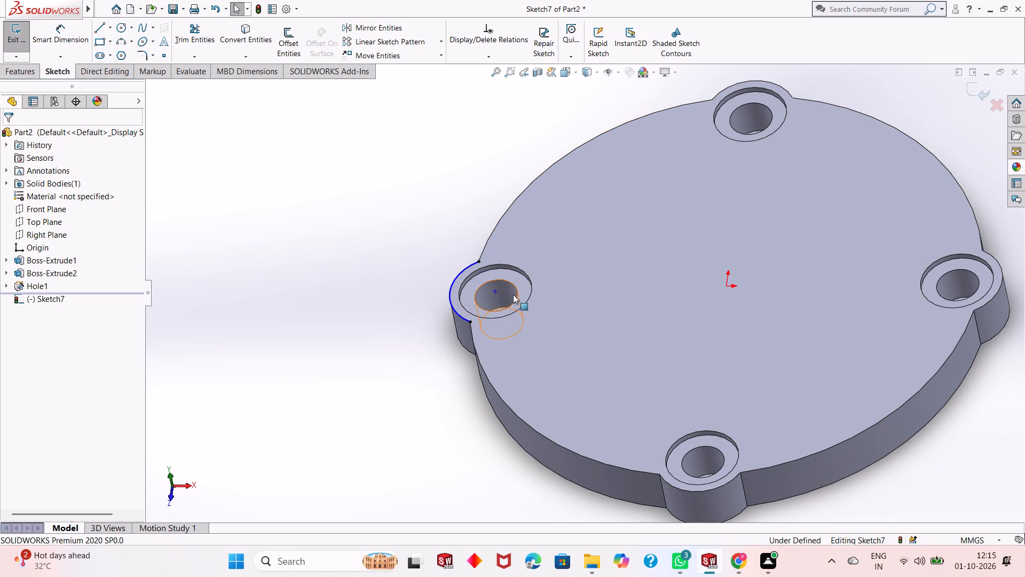
key("ctrl+8")
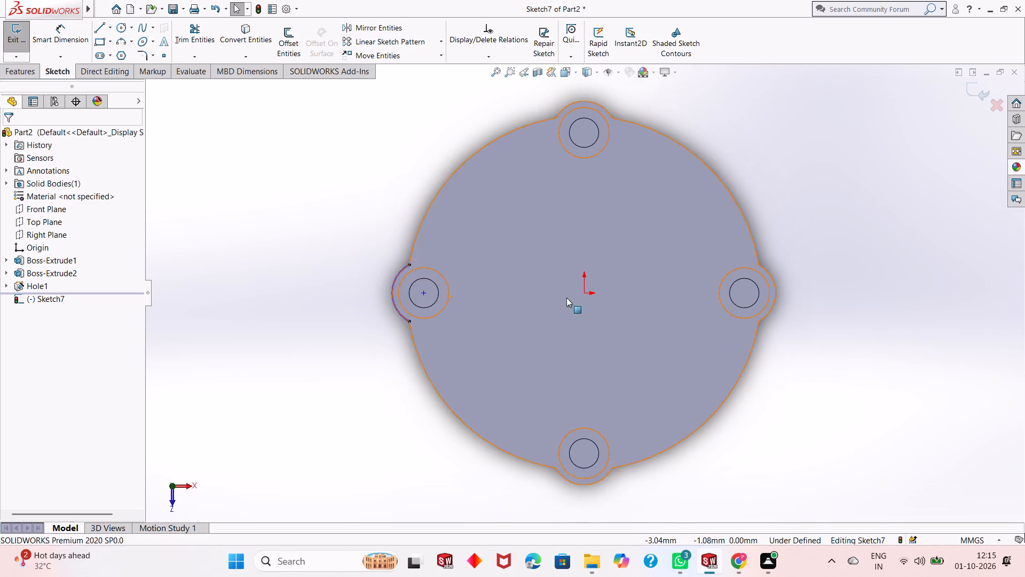
scroll(381, 308, "down", 3)
scroll(492, 256, "down", 1)
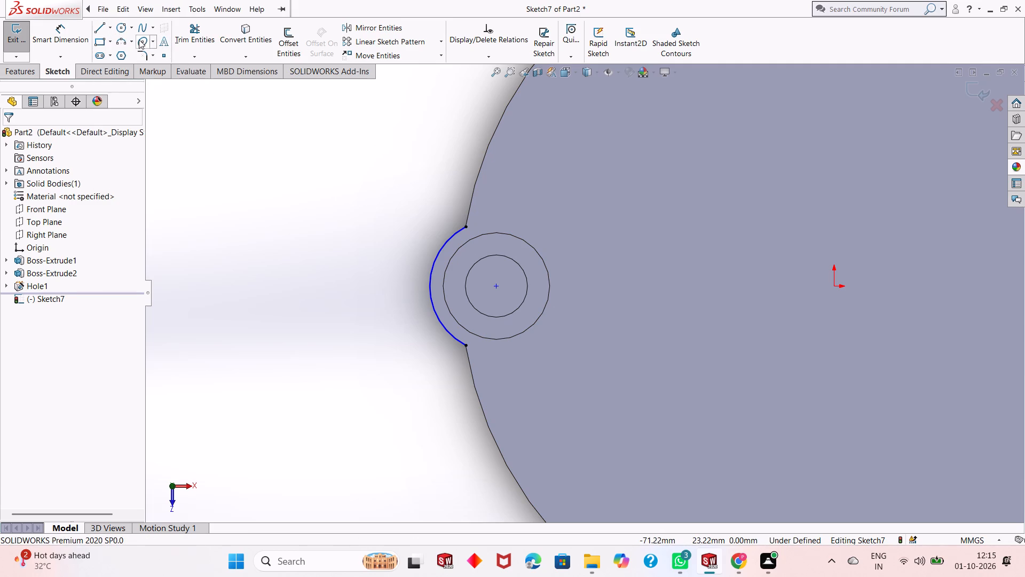
left_click(124, 26)
left_click(498, 285)
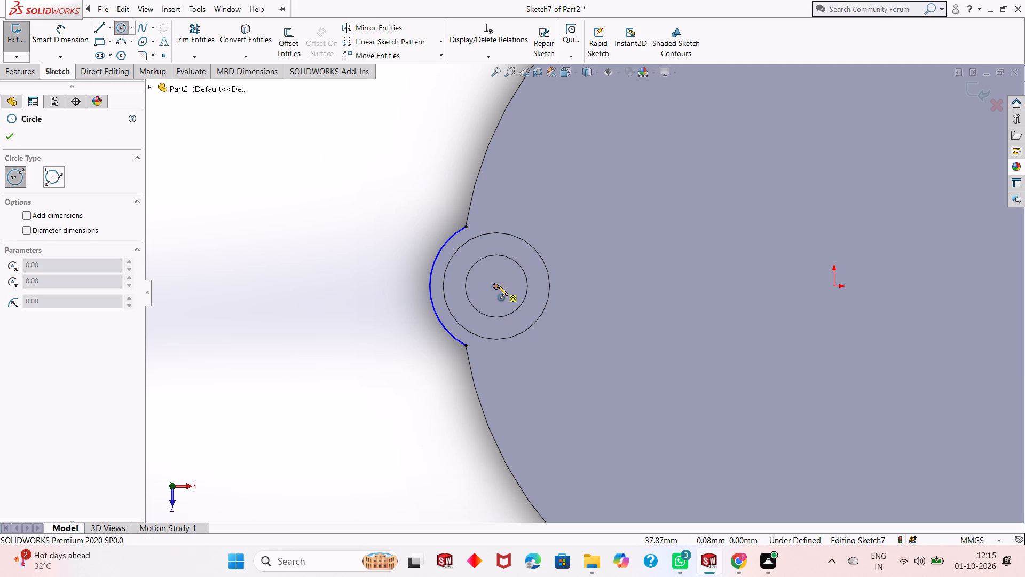
left_click(509, 235)
right_click(224, 176)
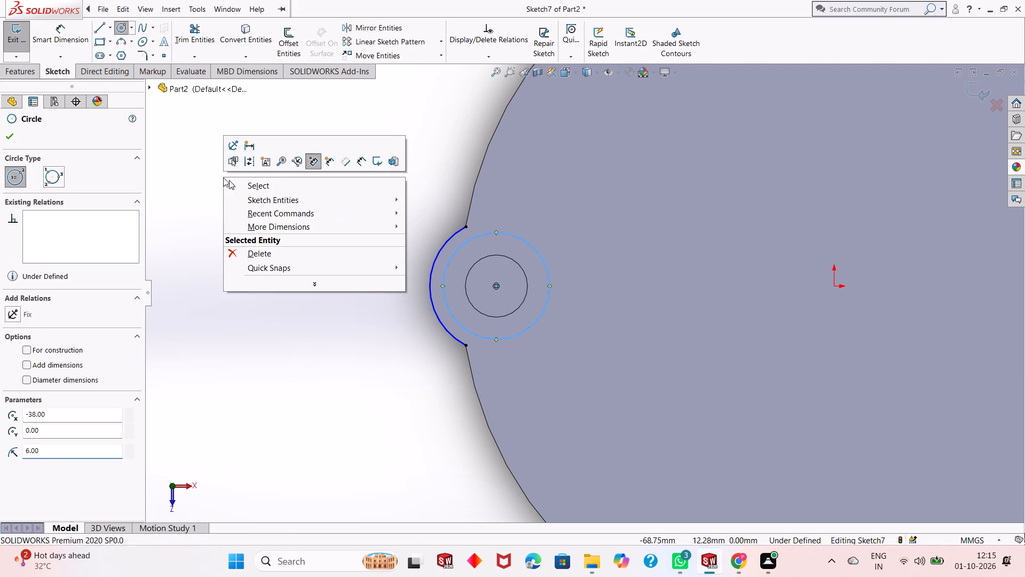
left_click(241, 186)
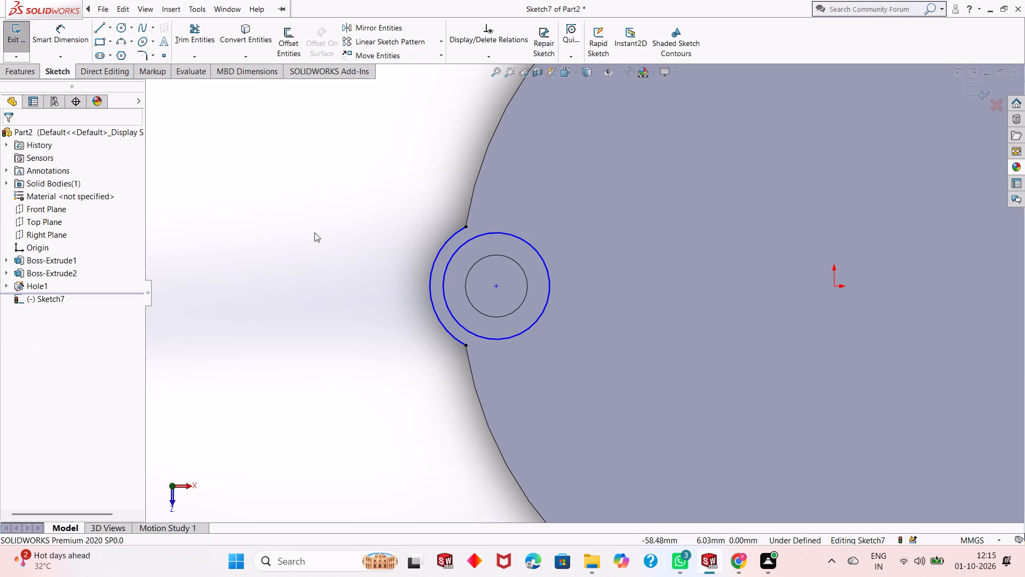
Draw two 7.5 mm lines from the hole centre to the two endpoints of the lobe arc.
left_click(99, 29)
left_click(495, 286)
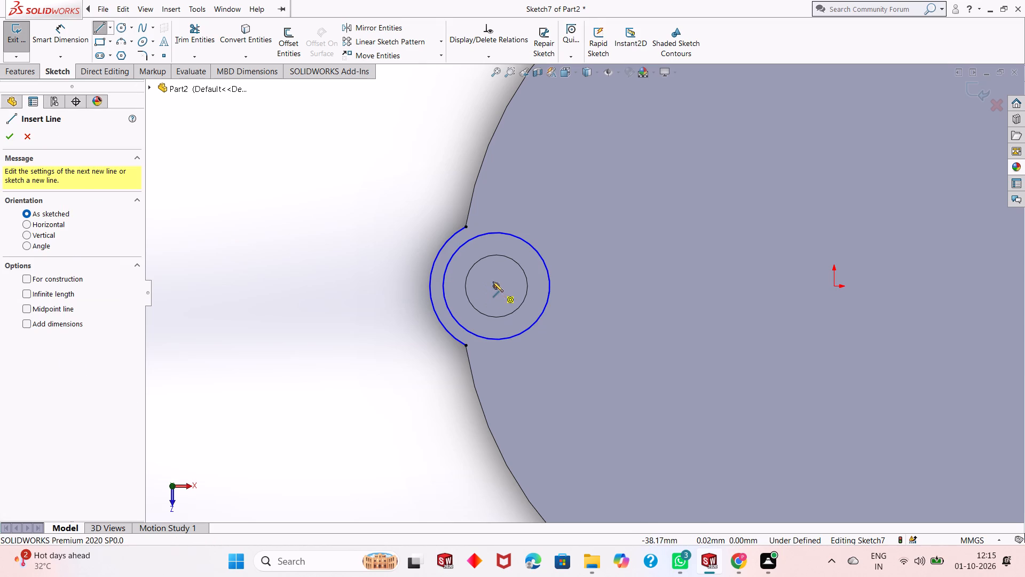
left_click(465, 226)
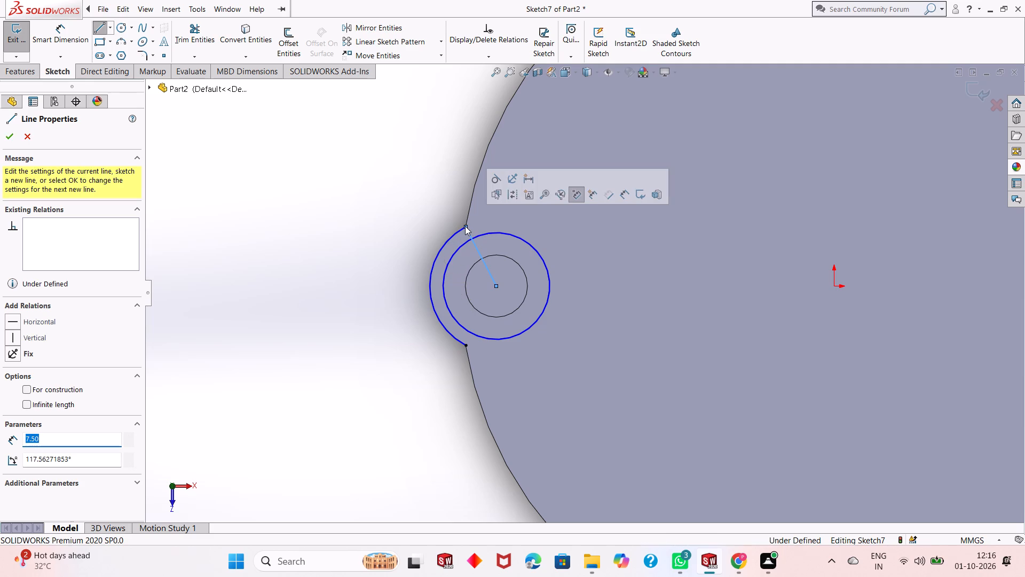
key("Escape")
key("Escape")
key("Escape")
key("Escape")
key("Escape")
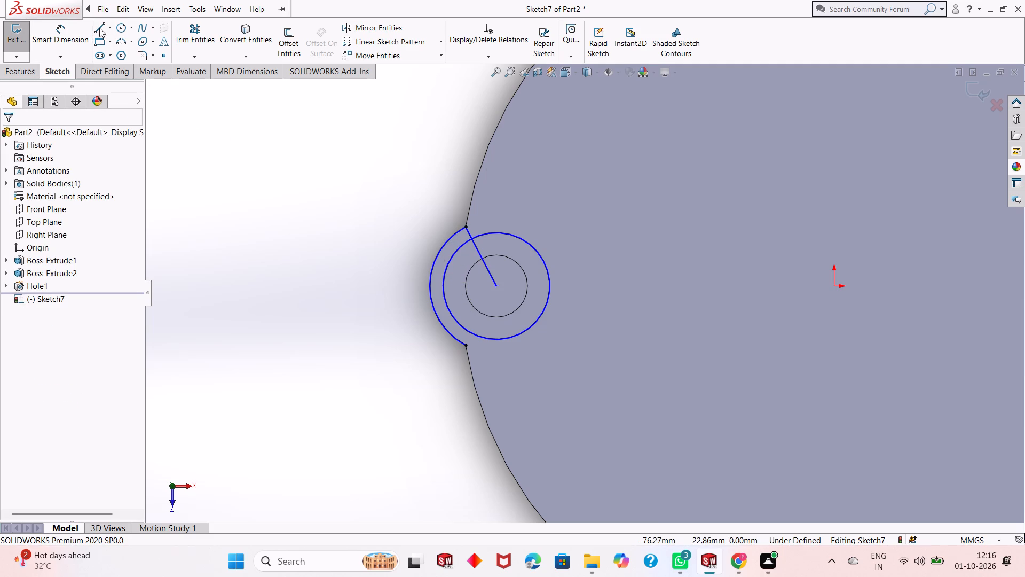
left_click(99, 28)
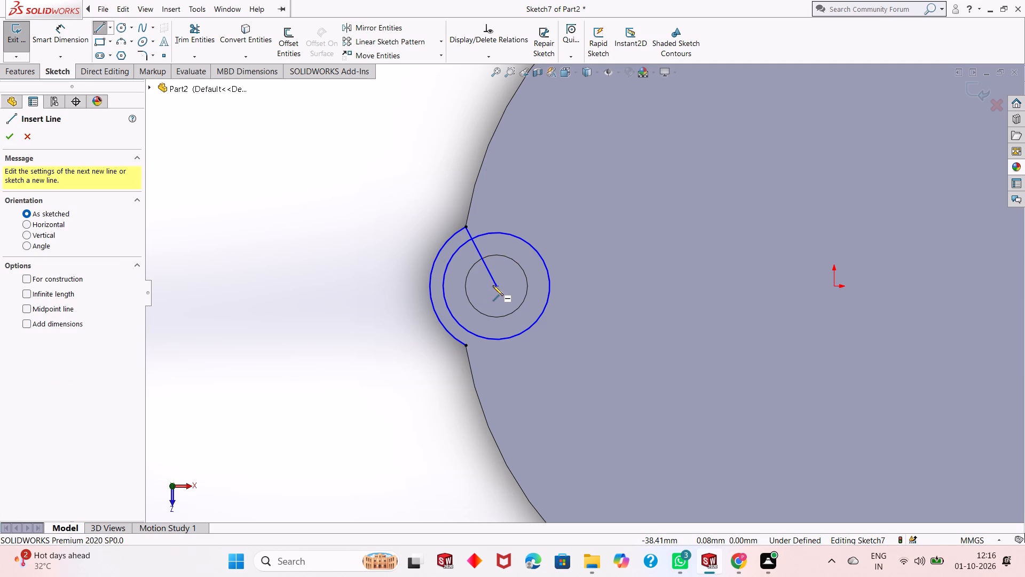
left_click(495, 287)
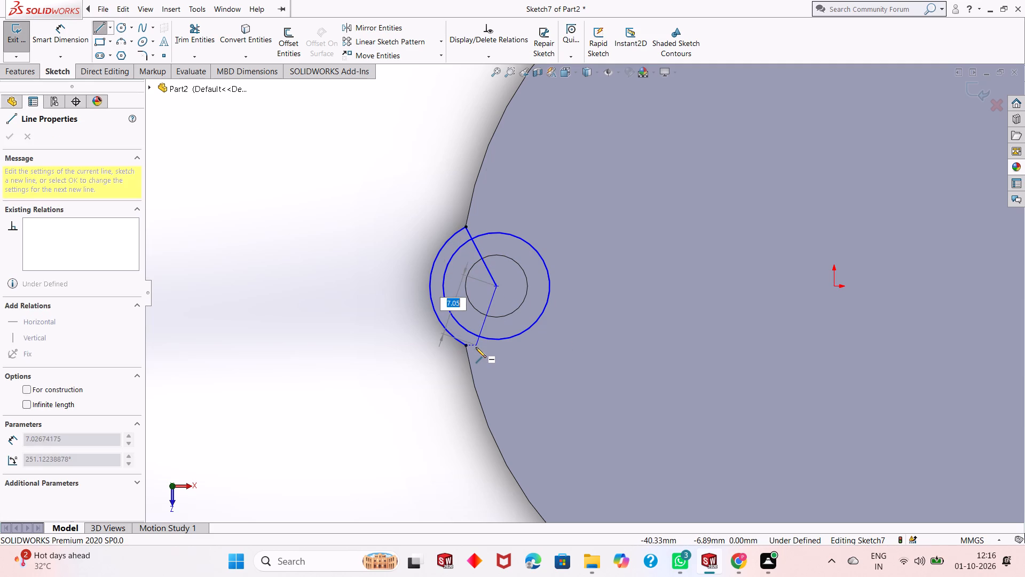
left_click(467, 345)
key("Escape")
key("Escape")
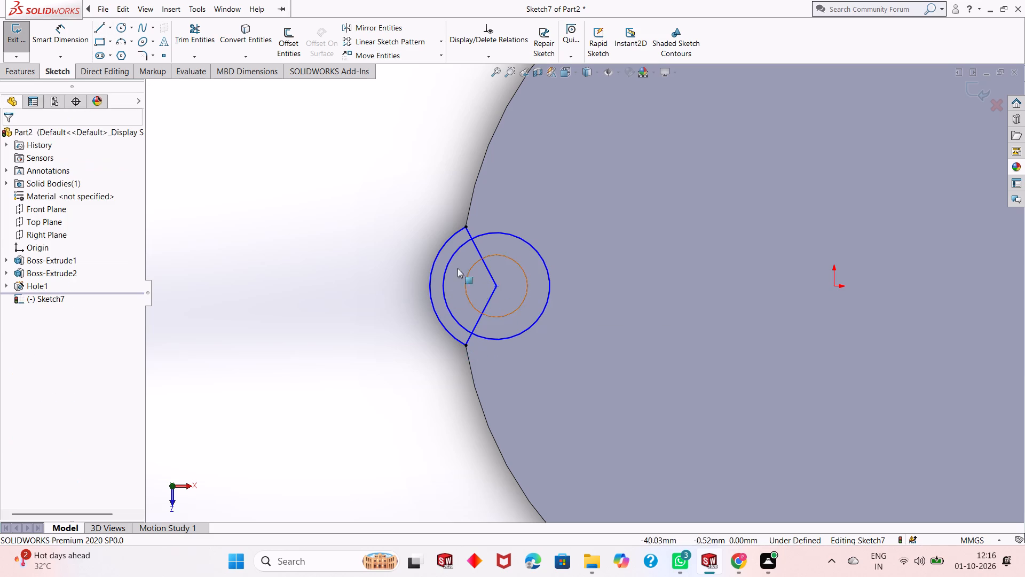
key("Escape")
Trim the circle's inner portion and the line segments inside the counterbore, leaving a closed C-shaped band along the lobe's edge.
left_click(191, 36)
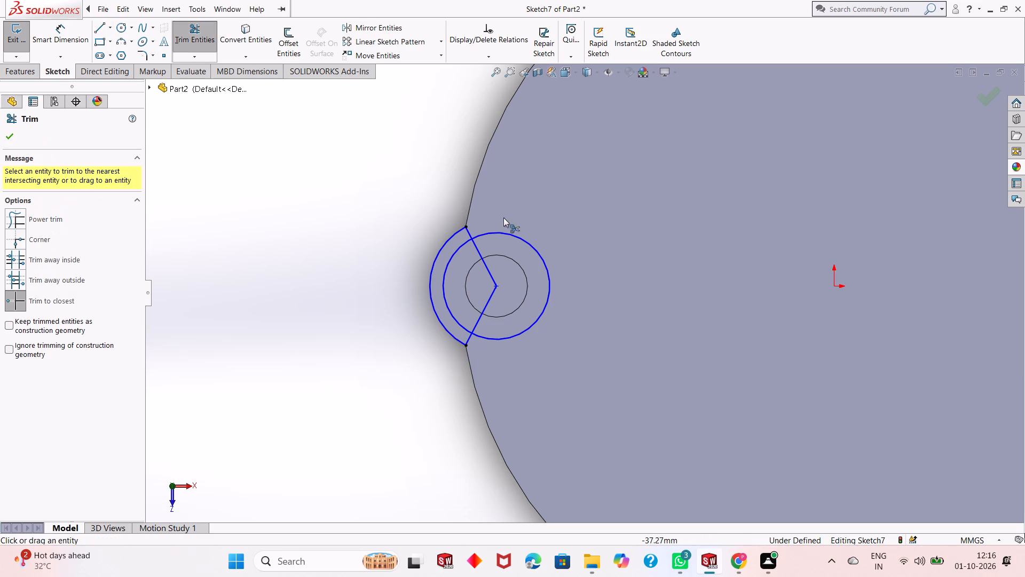
left_click(509, 234)
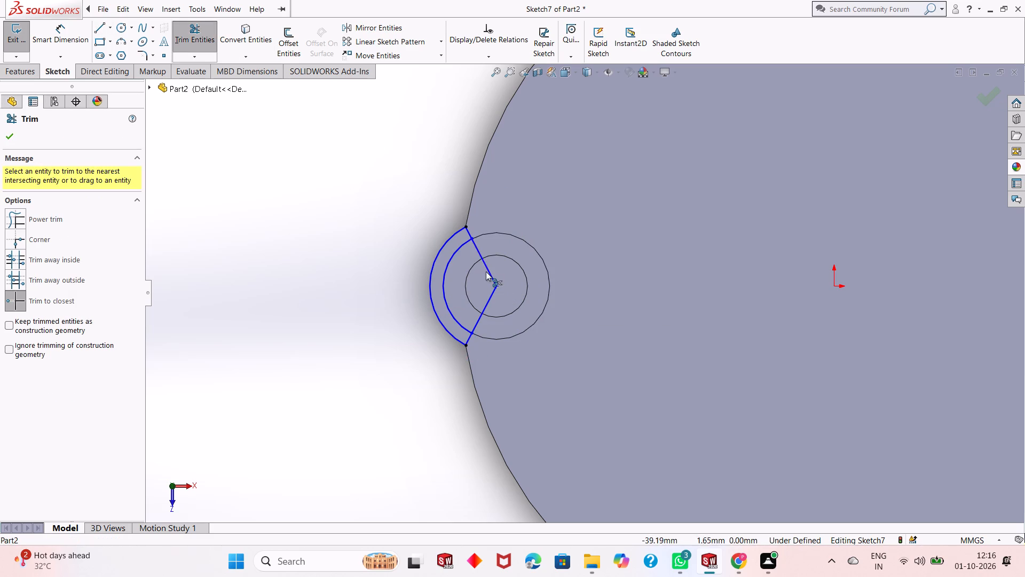
left_click(484, 259)
left_click(487, 299)
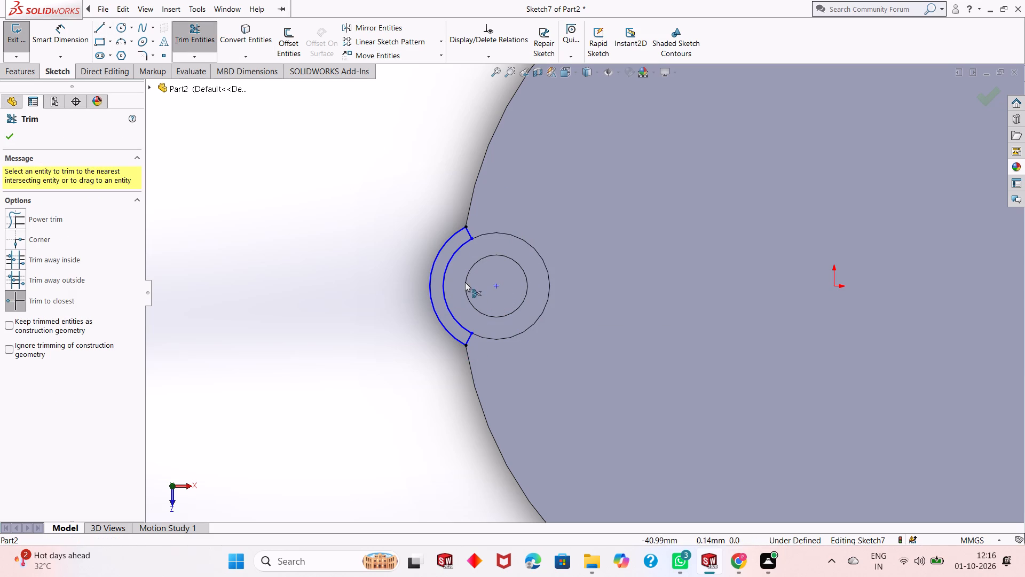
right_click(352, 283)
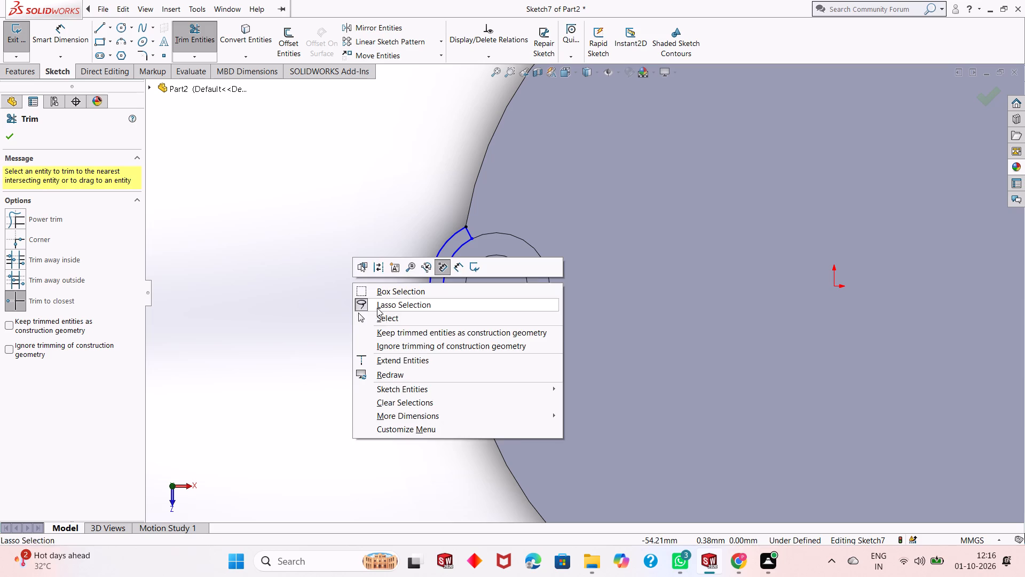
left_click(388, 317)
scroll(567, 344, "up", 2)
middle_click_drag(562, 341, 569, 236)
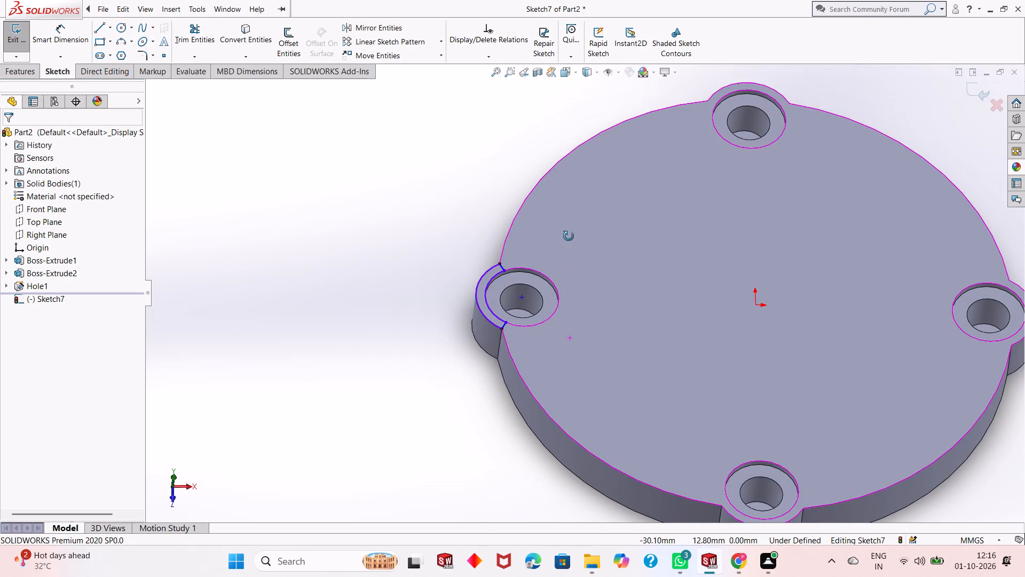
middle_click_drag(569, 236, 569, 235)
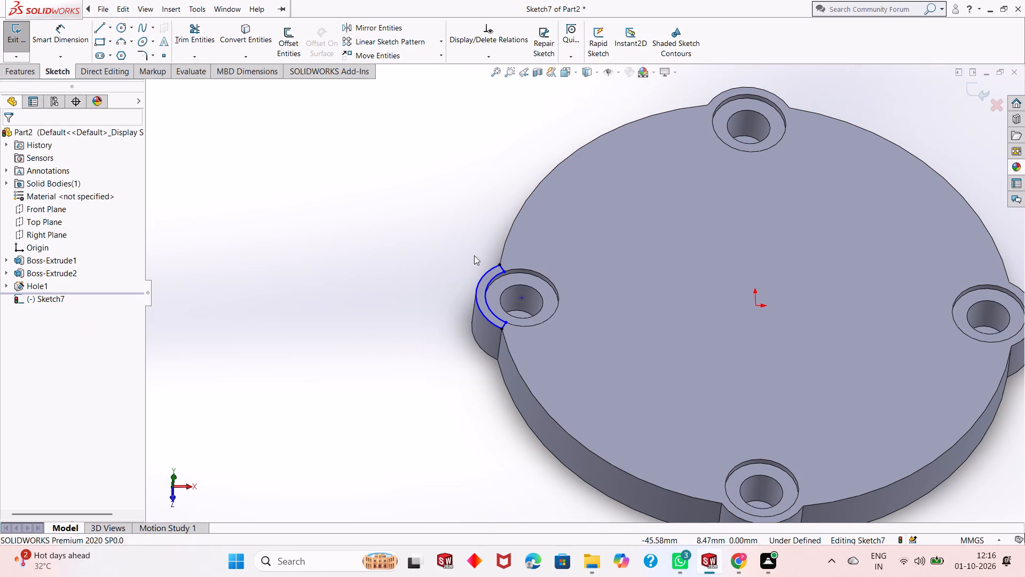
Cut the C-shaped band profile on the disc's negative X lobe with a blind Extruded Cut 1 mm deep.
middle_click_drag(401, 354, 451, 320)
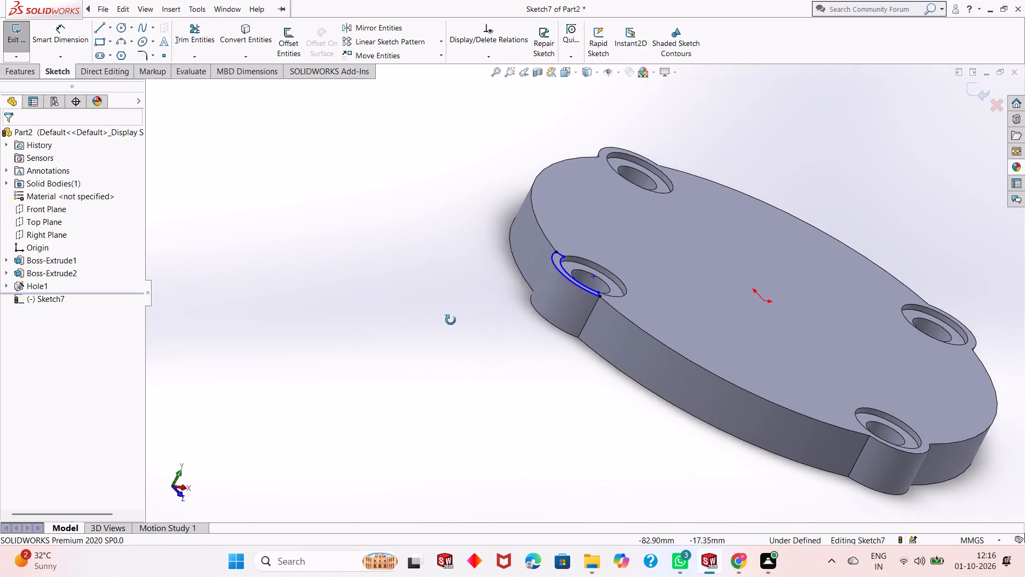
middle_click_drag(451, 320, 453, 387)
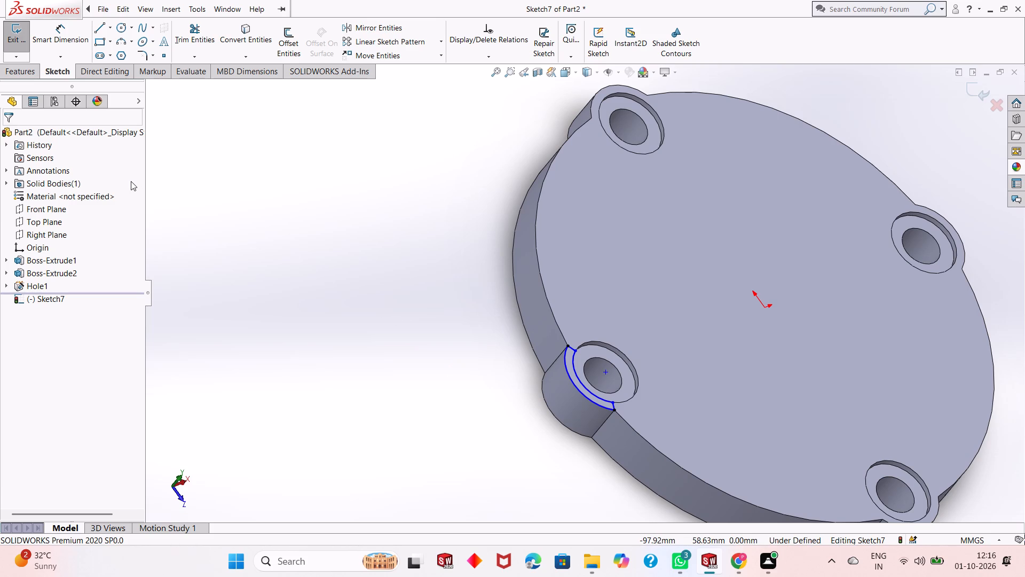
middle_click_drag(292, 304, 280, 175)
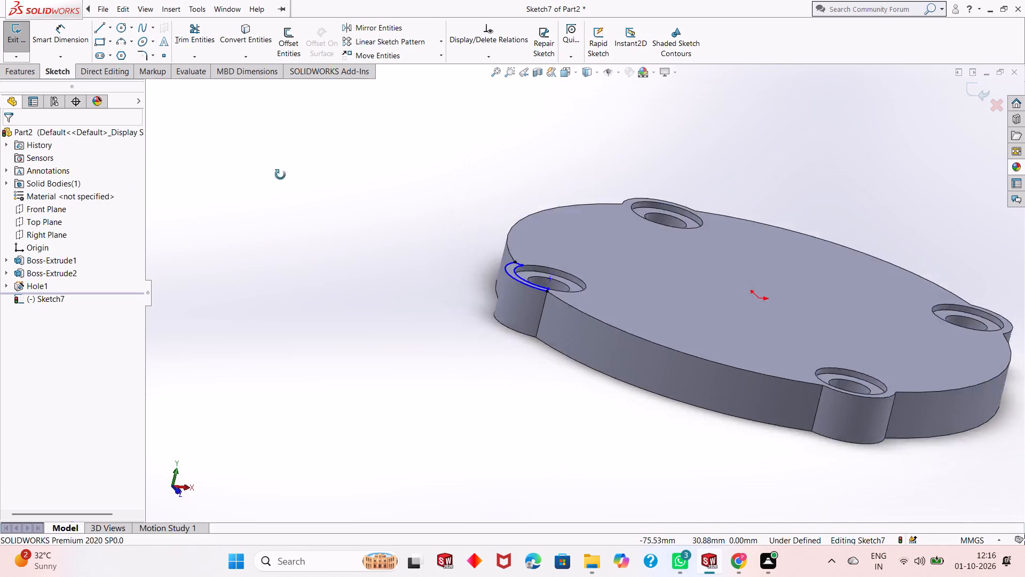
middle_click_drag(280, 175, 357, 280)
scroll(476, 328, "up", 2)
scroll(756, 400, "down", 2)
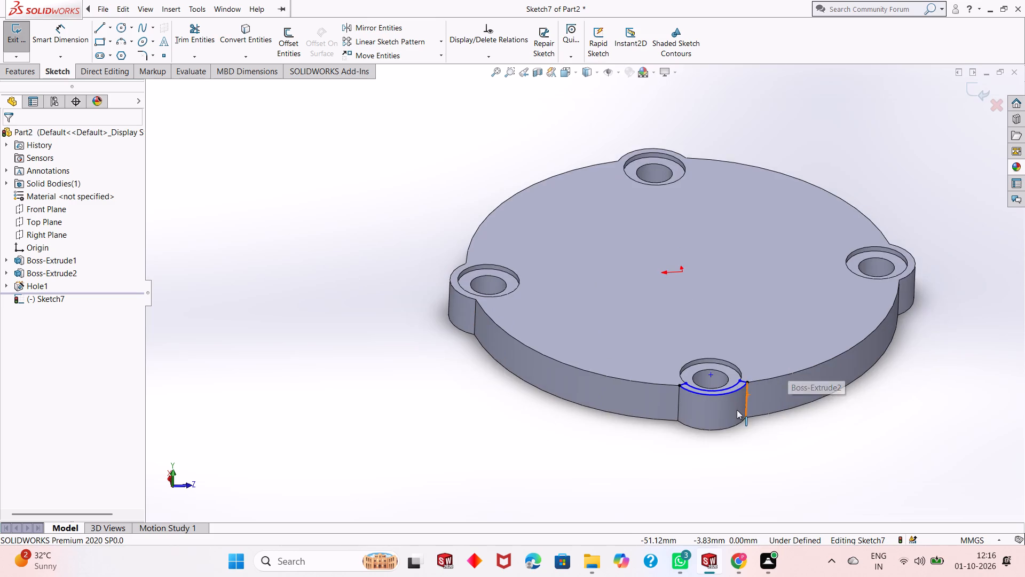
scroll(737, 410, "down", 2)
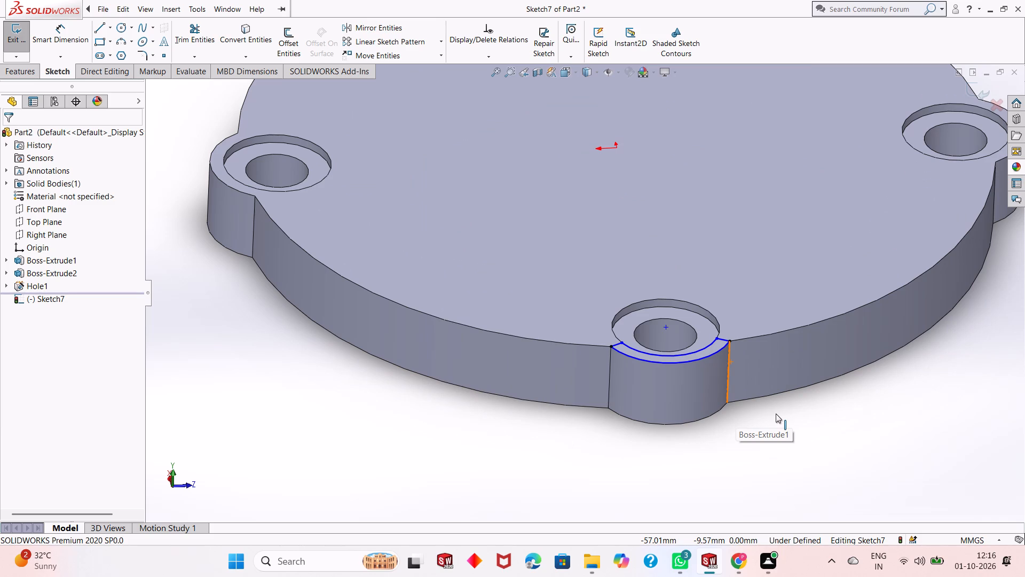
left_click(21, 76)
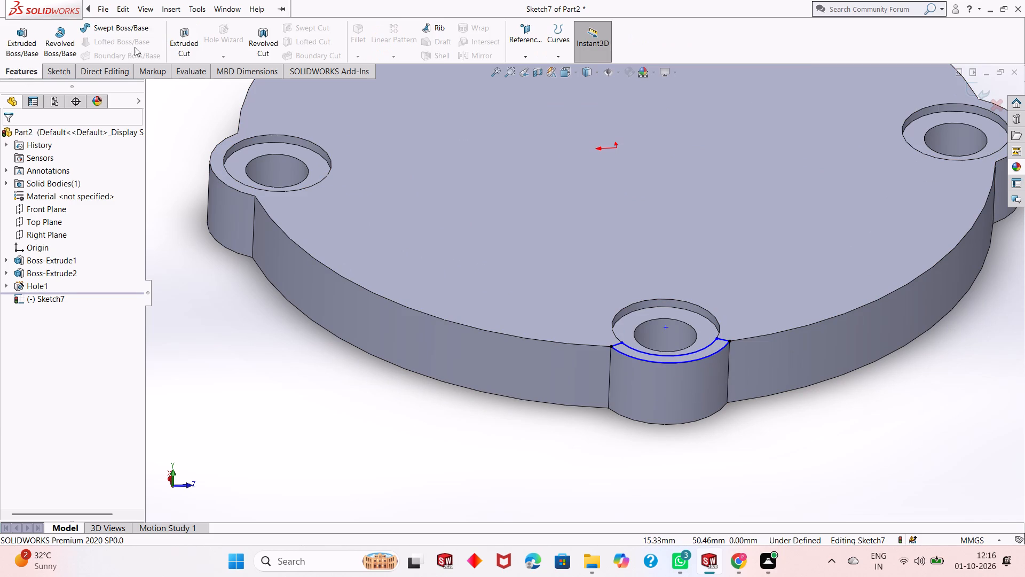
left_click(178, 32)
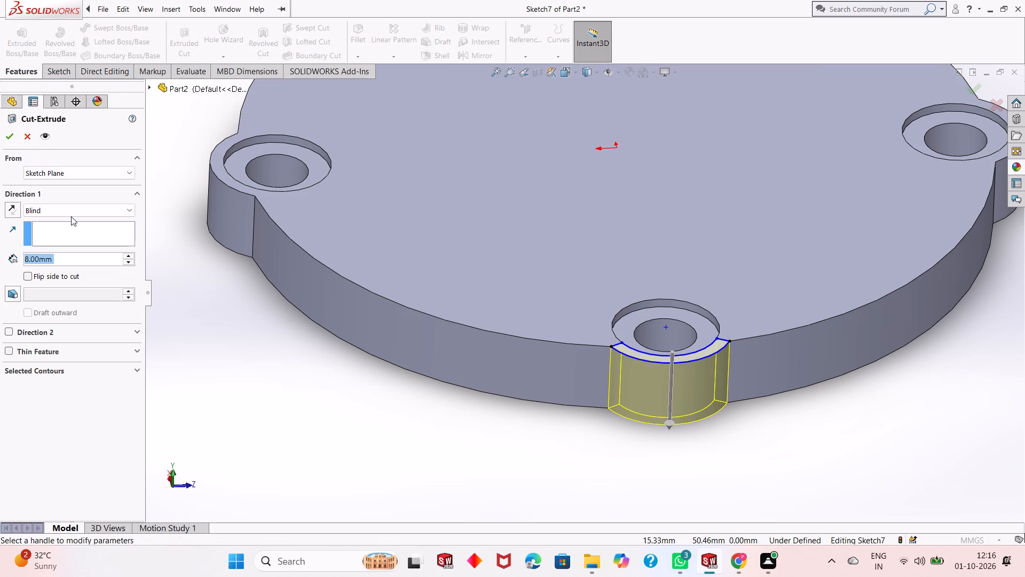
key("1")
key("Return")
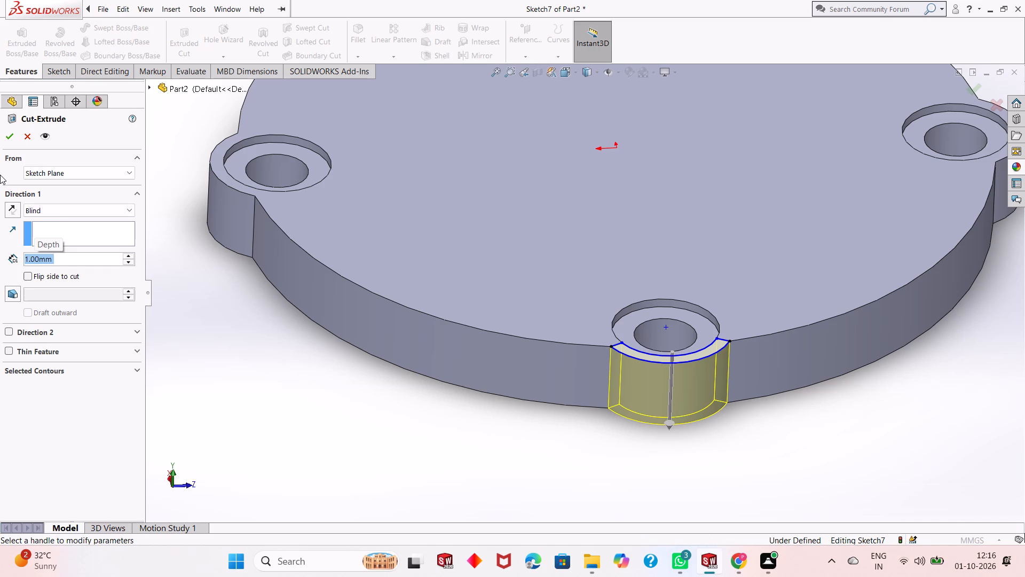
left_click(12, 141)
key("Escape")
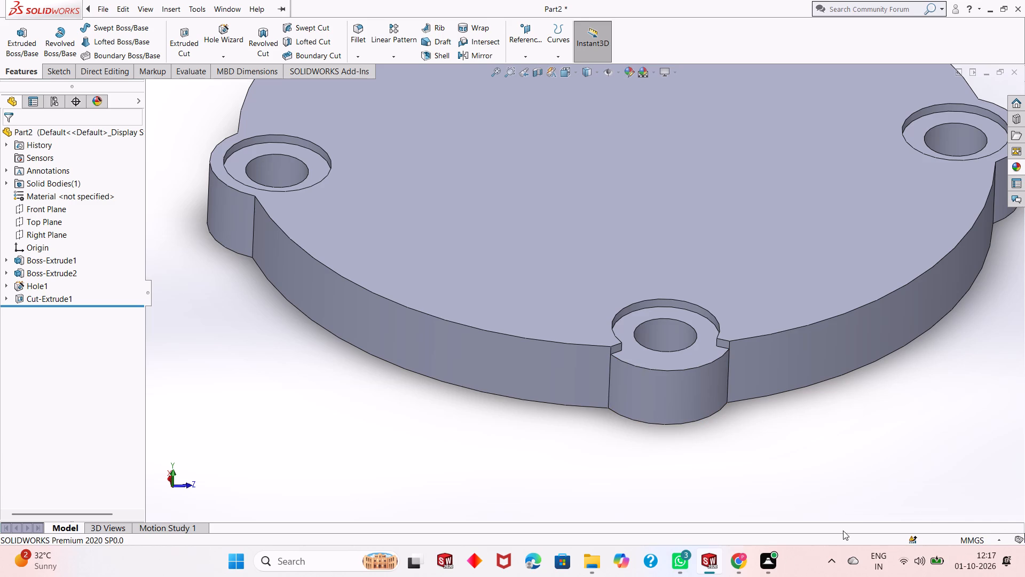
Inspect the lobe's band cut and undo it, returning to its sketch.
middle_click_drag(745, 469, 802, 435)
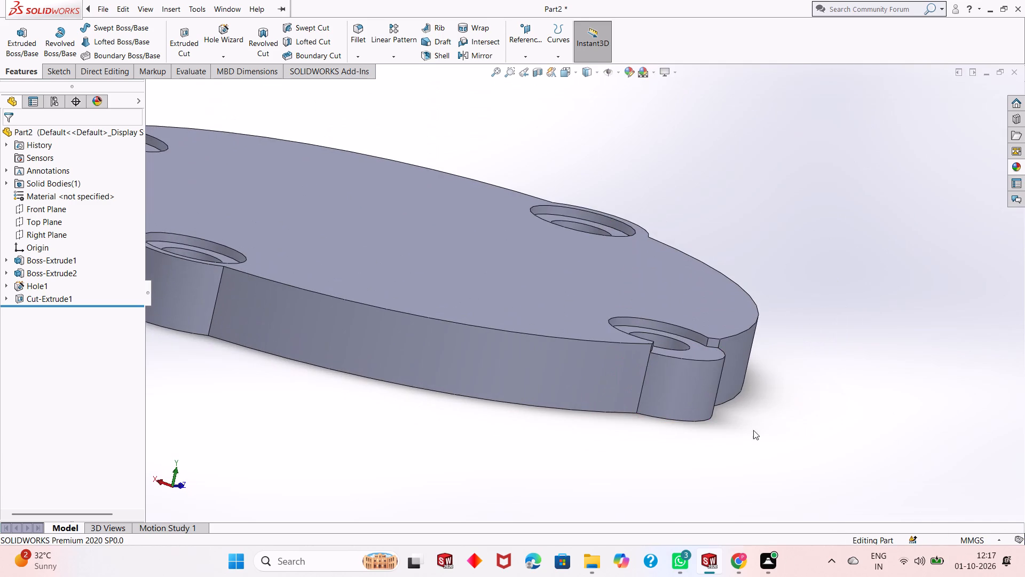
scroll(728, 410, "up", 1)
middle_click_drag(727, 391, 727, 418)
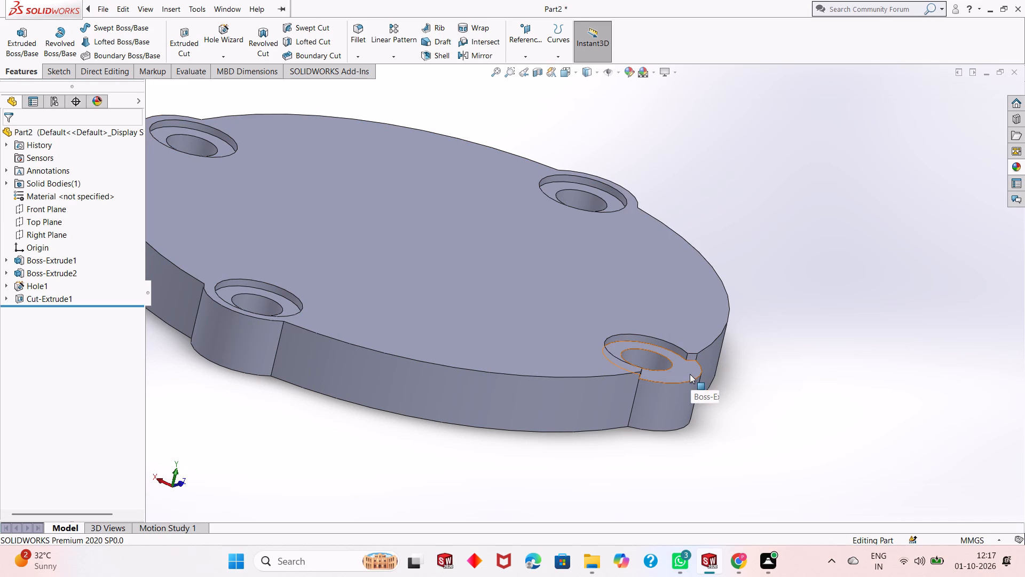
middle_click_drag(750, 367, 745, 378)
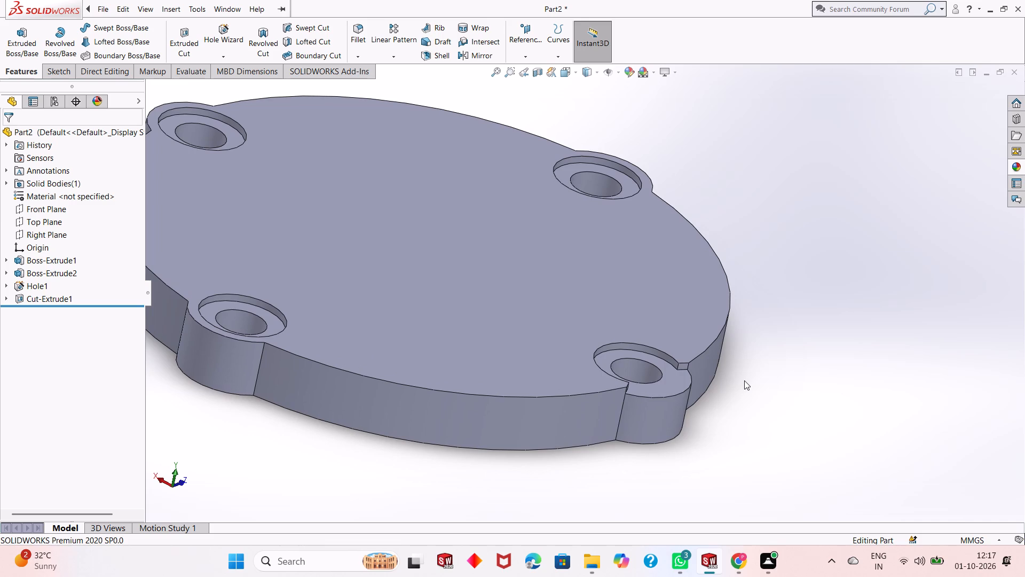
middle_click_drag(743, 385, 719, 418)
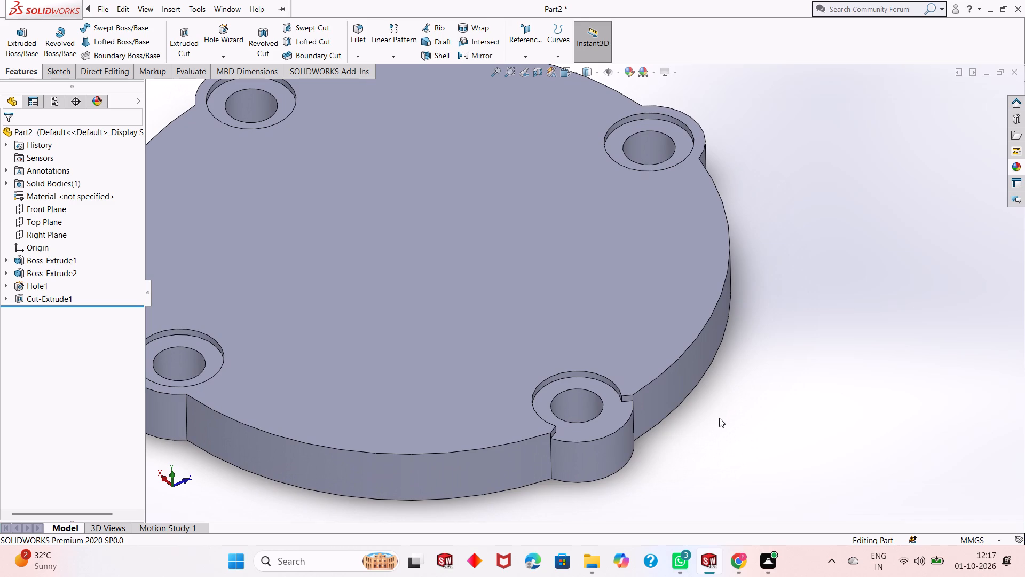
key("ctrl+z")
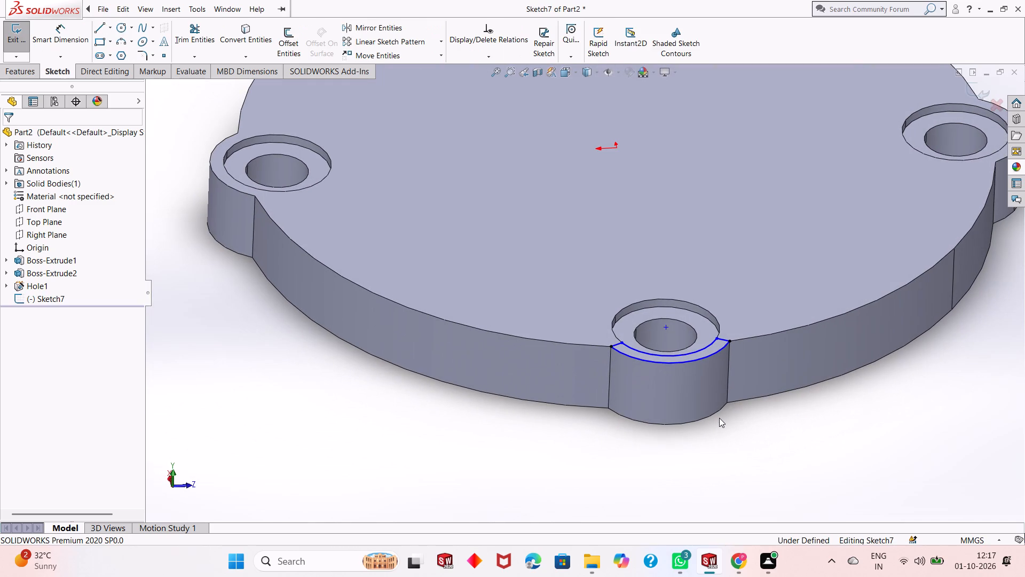
Undo all of the C-shaped band geometry so that the lobe sketch is empty.
key("ctrl+z")
key("ctrl+z")
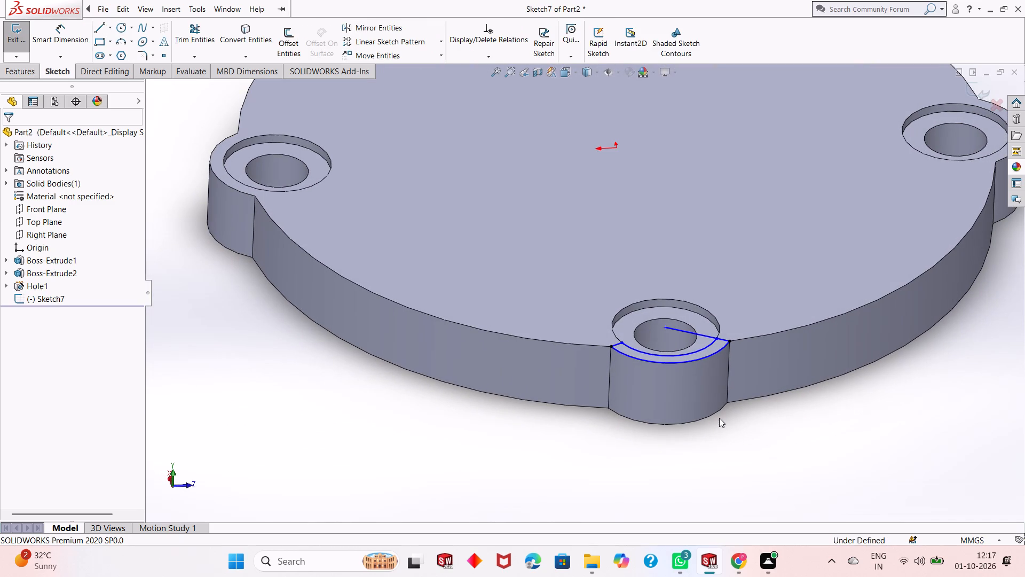
key("ctrl+z")
key("ctrl+z")
key("ctrl+z")
key("ctrl+z")
key("ctrl+z")
key("ctrl+z")
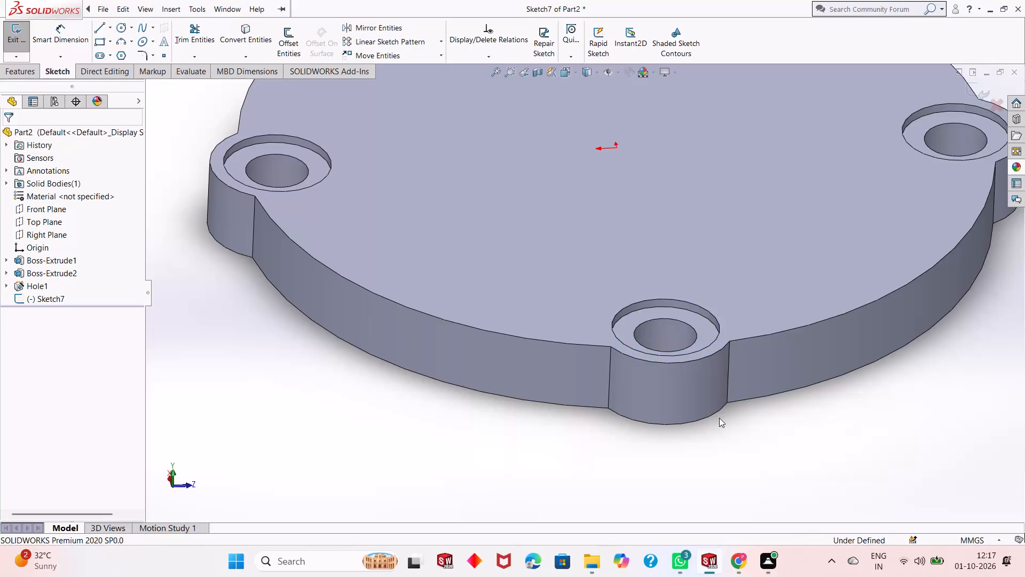
Sketch a 7.5 mm radius circle centred on the negative X lobe's hole, matching the lobe's outer edge.
key("ctrl+8")
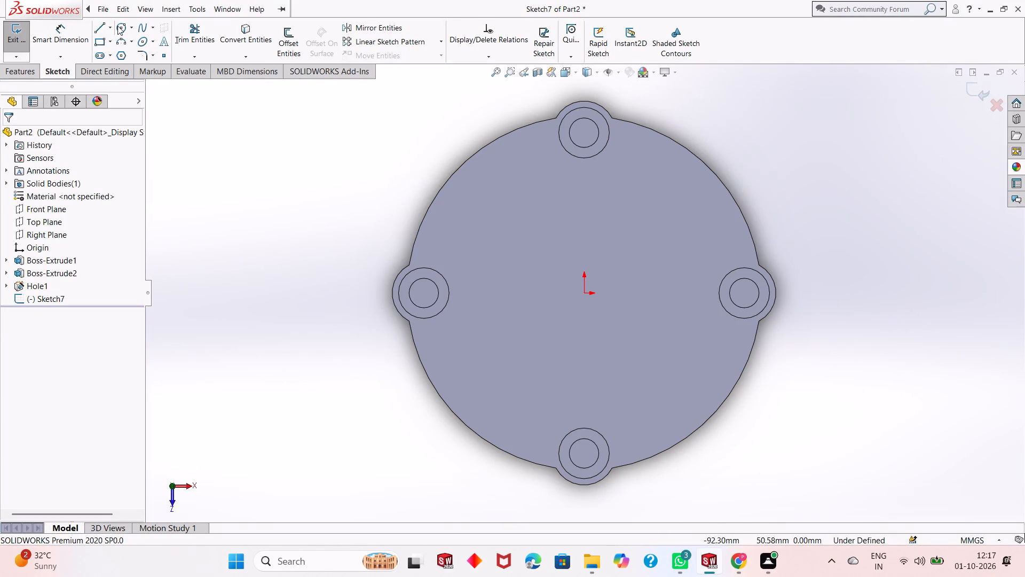
left_click(117, 26)
left_click(422, 293)
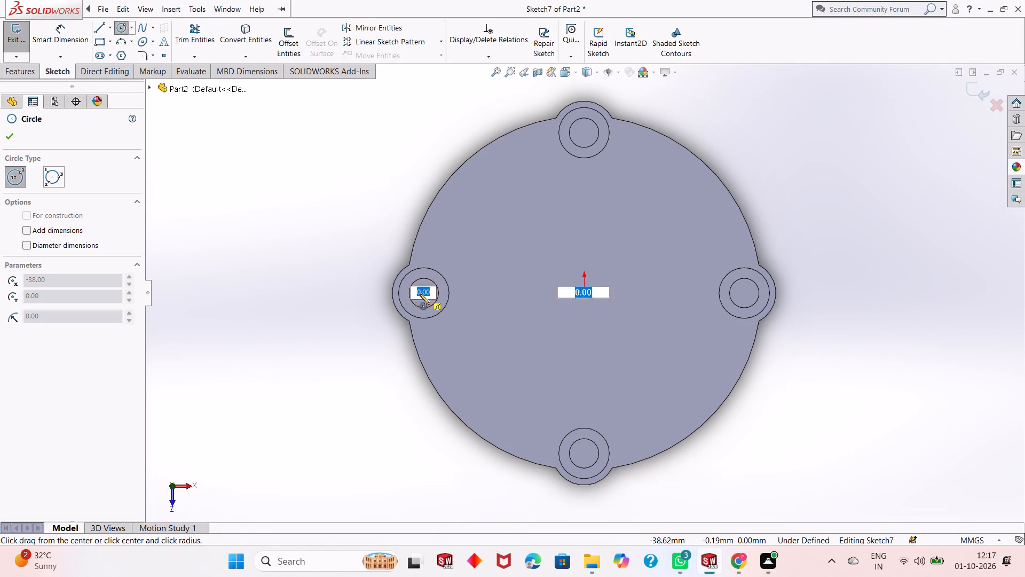
left_click(393, 285)
right_click(342, 257)
left_click(373, 268)
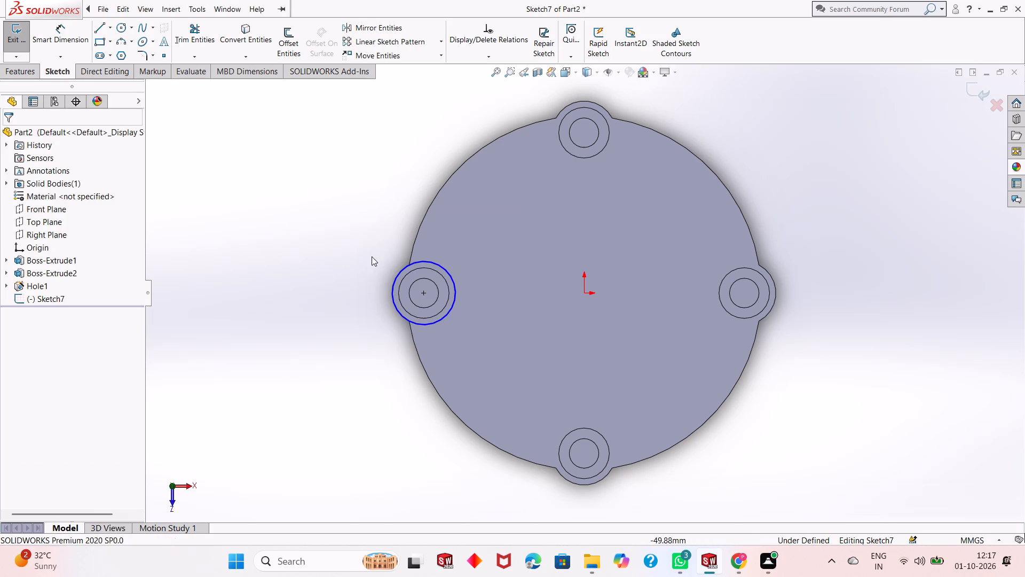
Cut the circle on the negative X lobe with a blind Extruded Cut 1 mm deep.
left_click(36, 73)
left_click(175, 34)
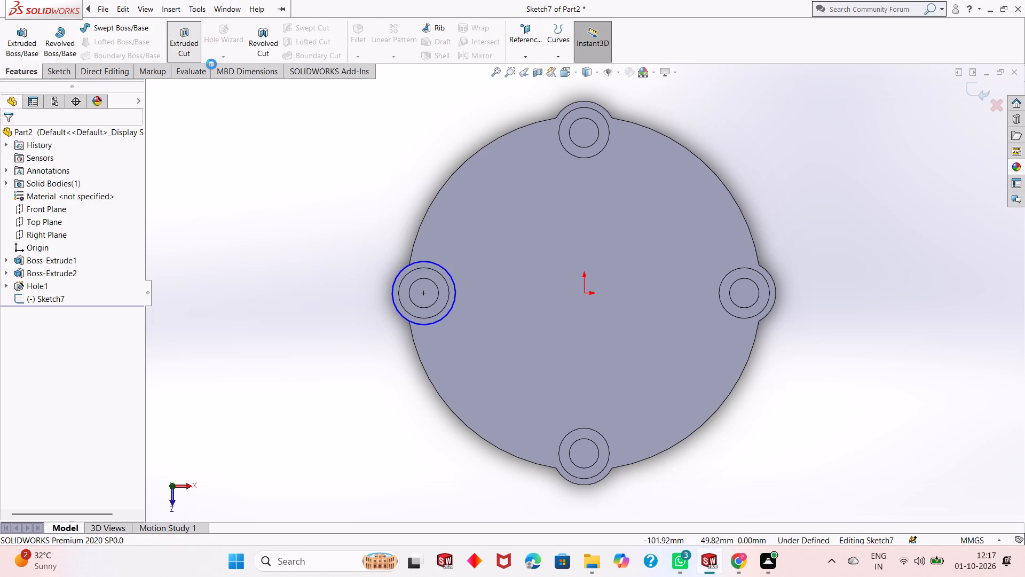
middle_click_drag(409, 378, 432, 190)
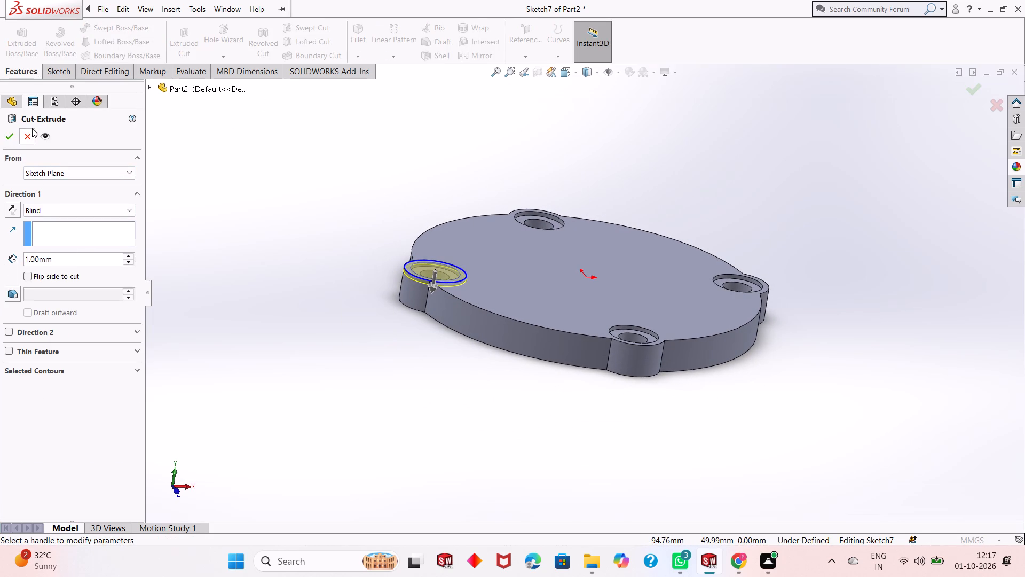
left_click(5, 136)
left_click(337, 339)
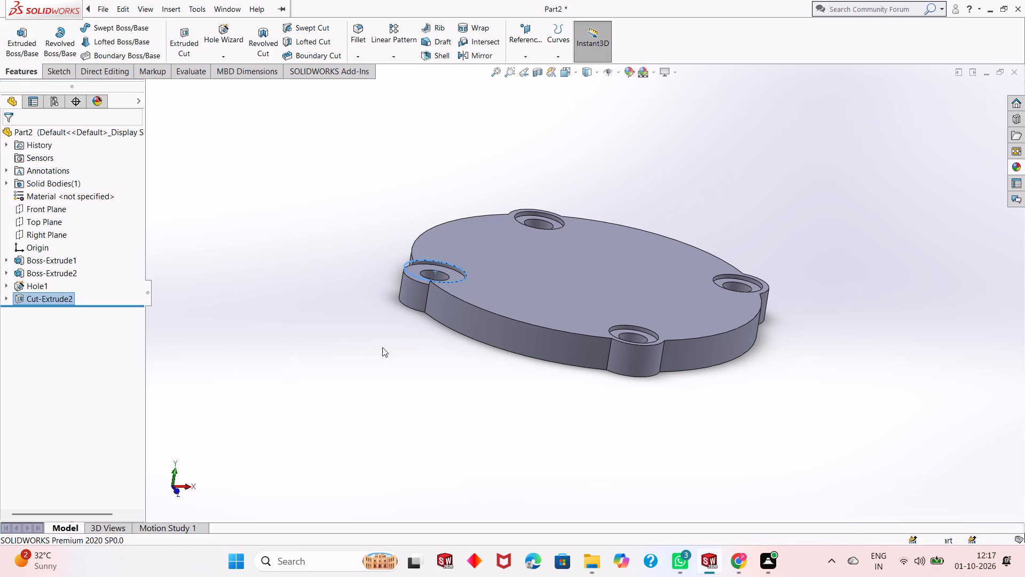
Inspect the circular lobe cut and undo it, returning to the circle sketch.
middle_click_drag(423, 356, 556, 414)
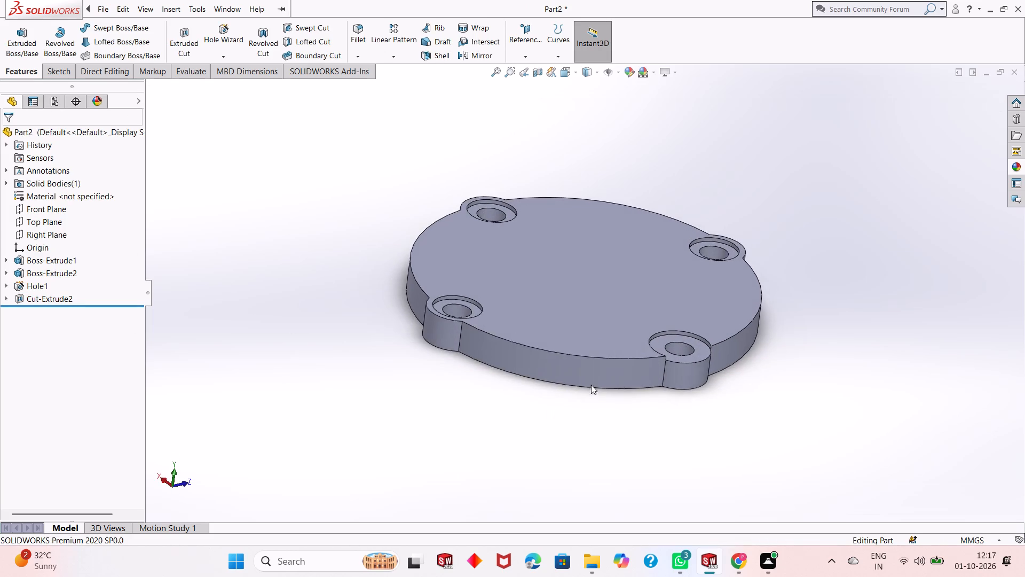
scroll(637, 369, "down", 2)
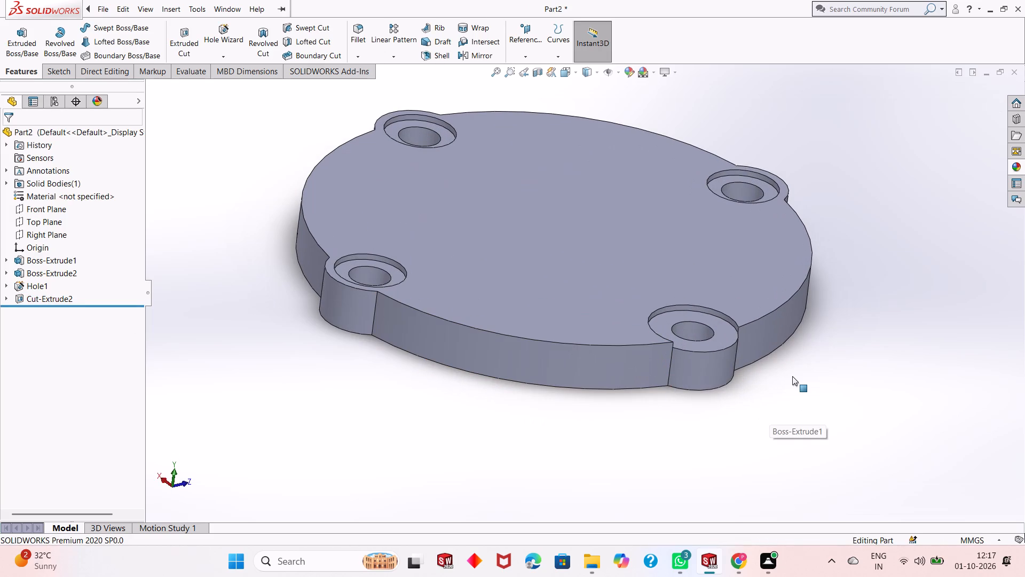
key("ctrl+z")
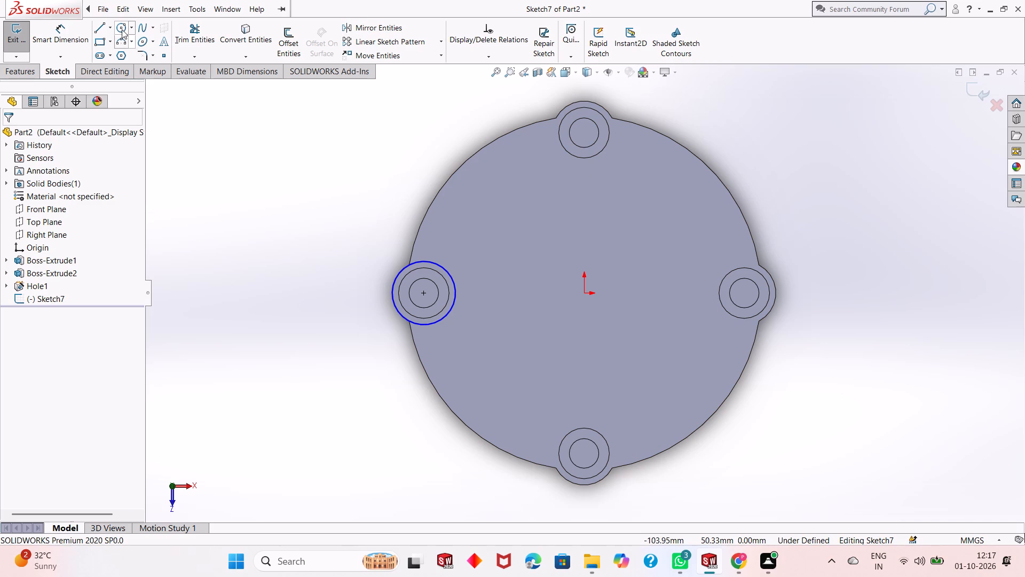
Sketch 7.5 mm radius circles centred on the holes of the negative Z and positive X lobes.
left_click(122, 29)
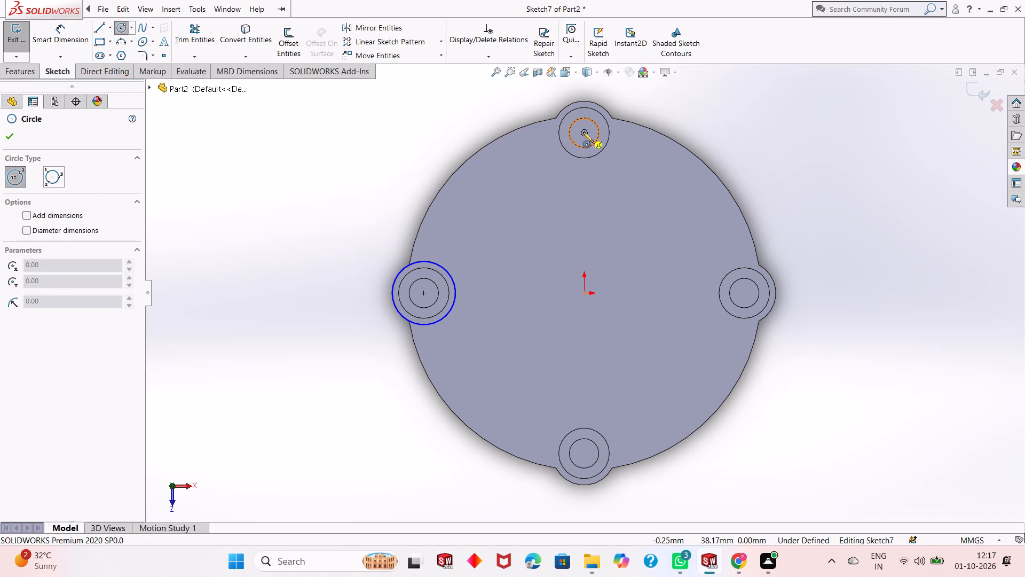
left_click(583, 132)
left_click(592, 100)
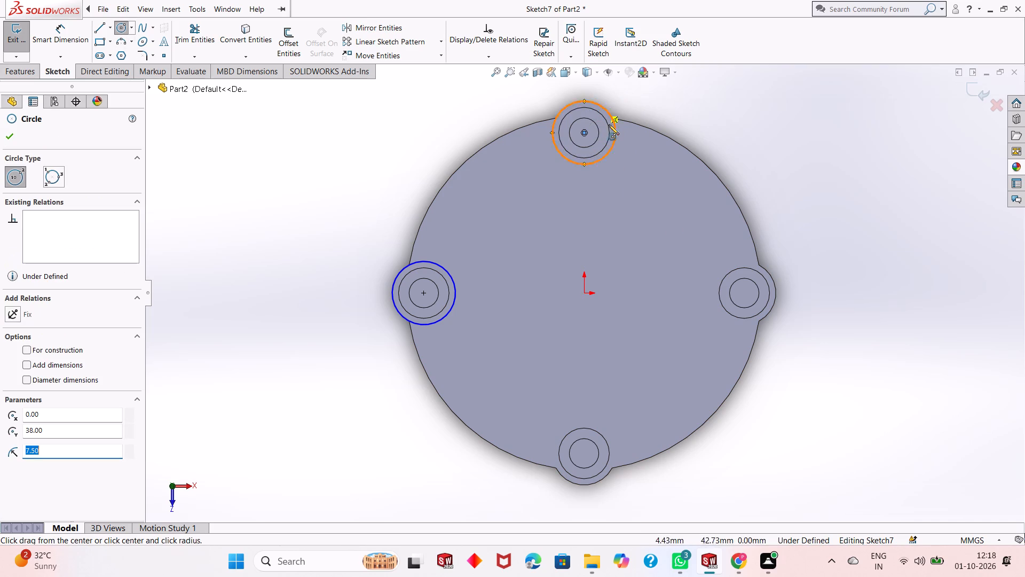
left_click(746, 295)
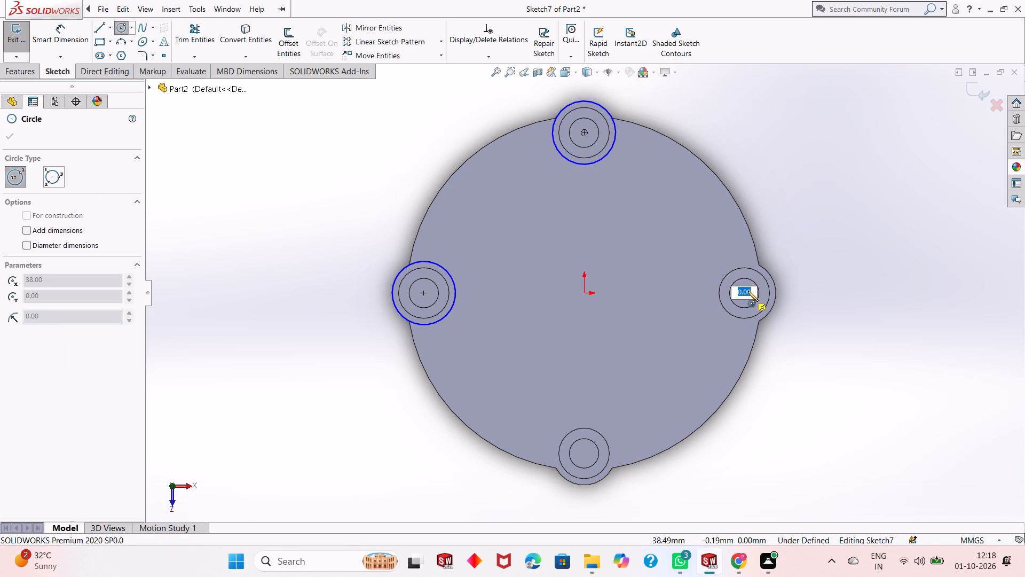
left_click(774, 280)
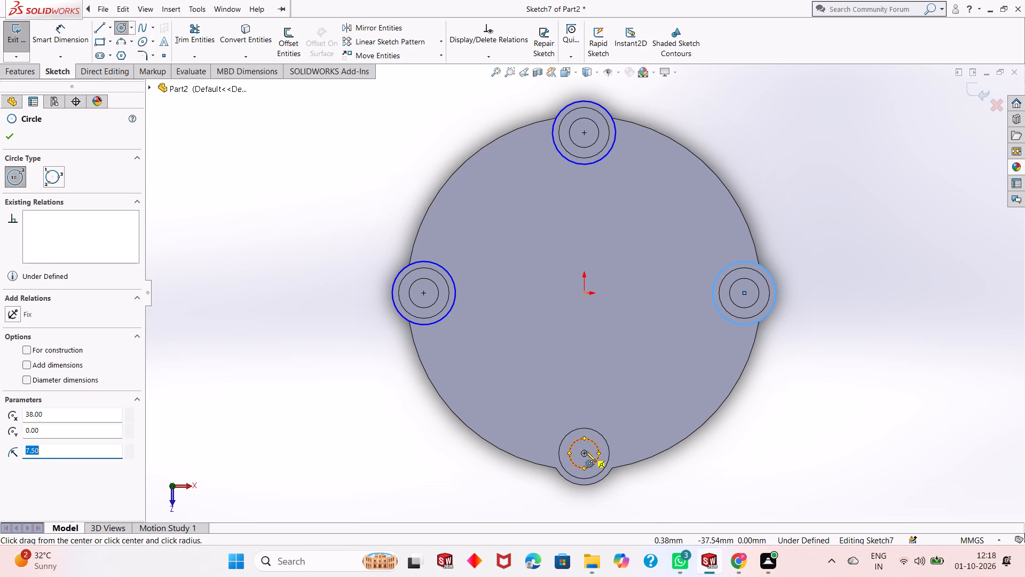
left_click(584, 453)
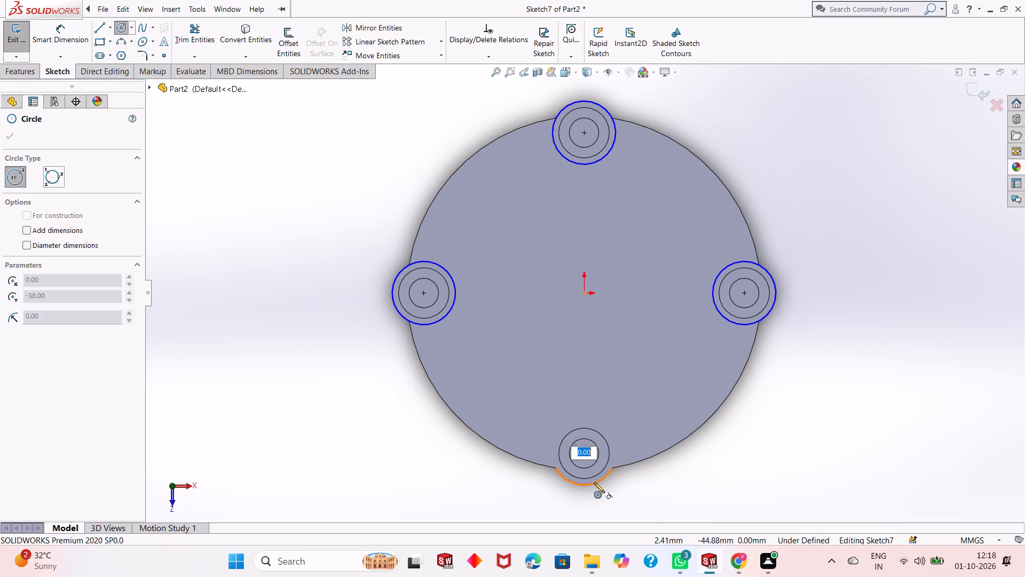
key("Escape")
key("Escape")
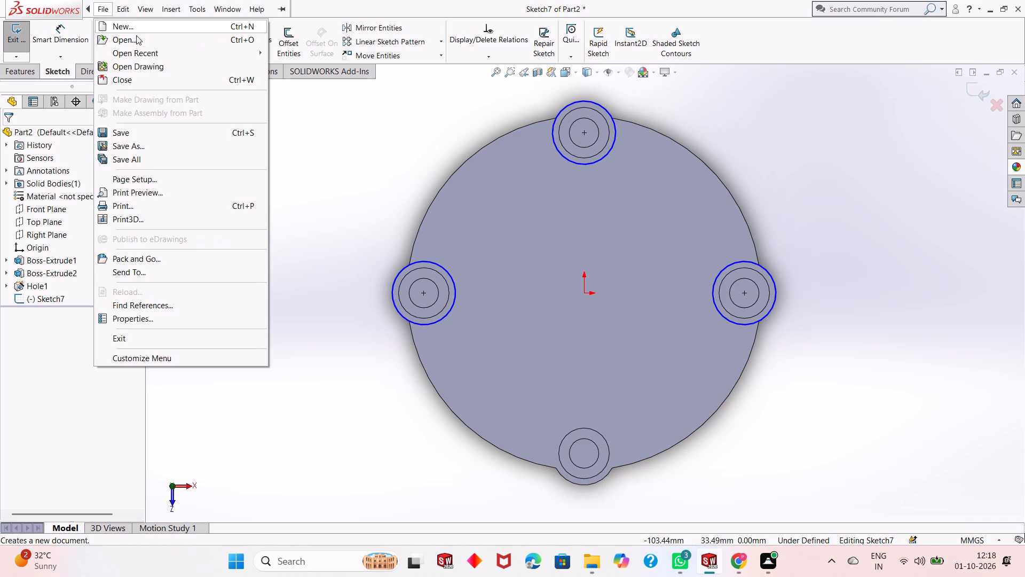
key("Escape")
Sketch a circle centred on the positive Z lobe's hole, matching the lobe's outer edge.
left_click(121, 32)
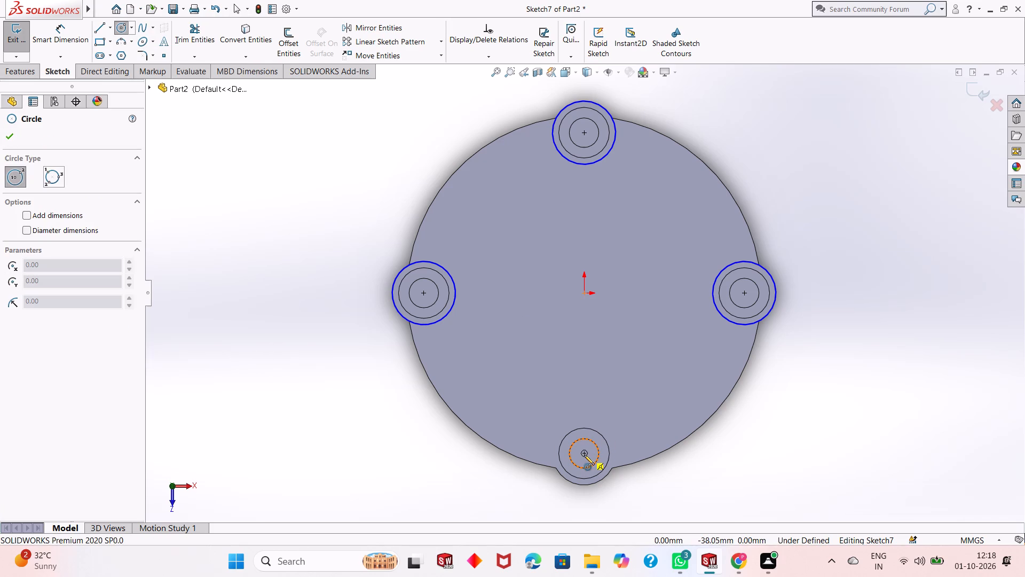
left_click(585, 453)
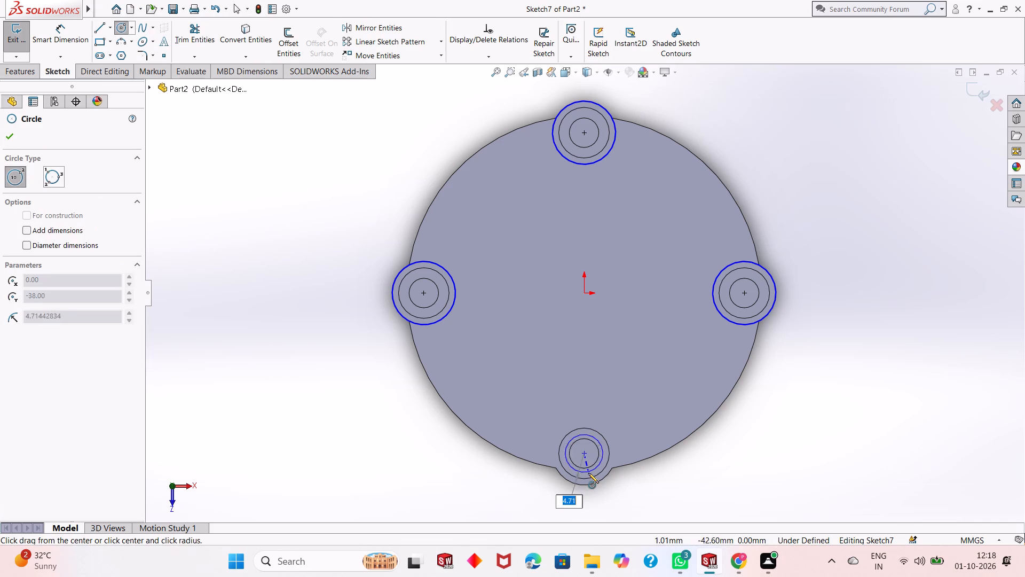
left_click(590, 484)
key("Escape")
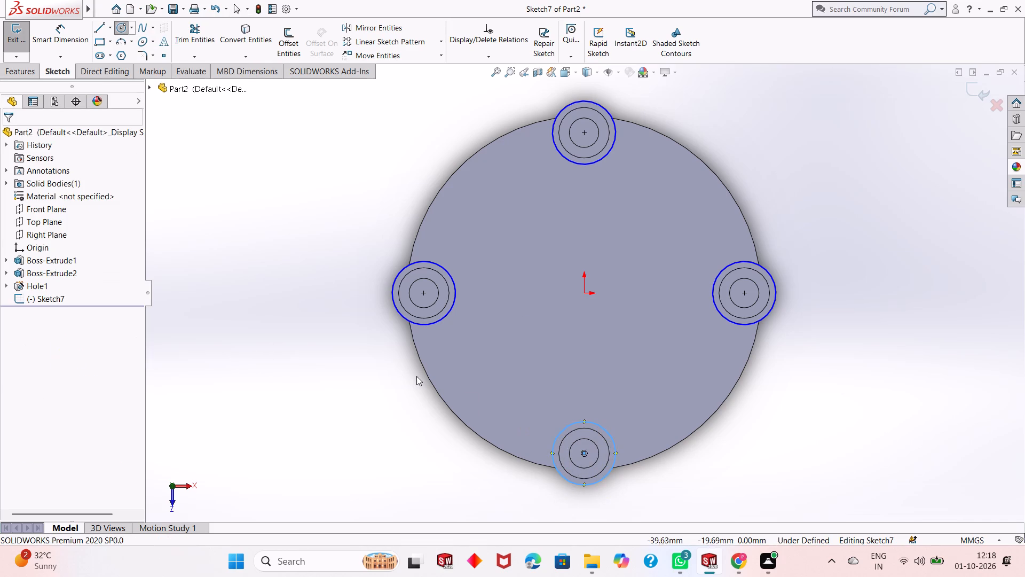
key("Escape")
key("Escape")
Dimension the circles on the negative X and negative Z lobes with a 15 mm diameter each.
left_click(50, 33)
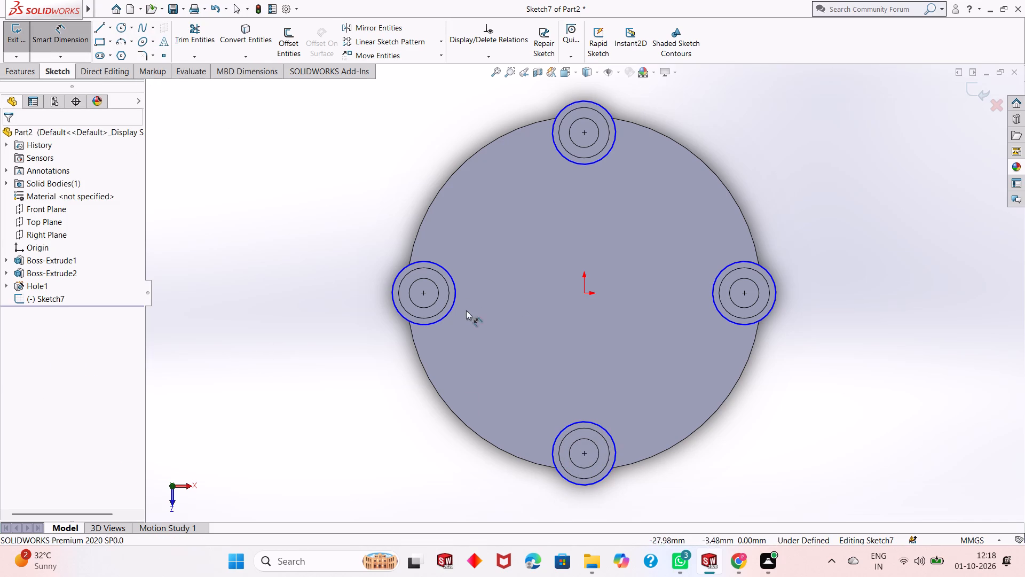
left_click(434, 325)
left_click(347, 381)
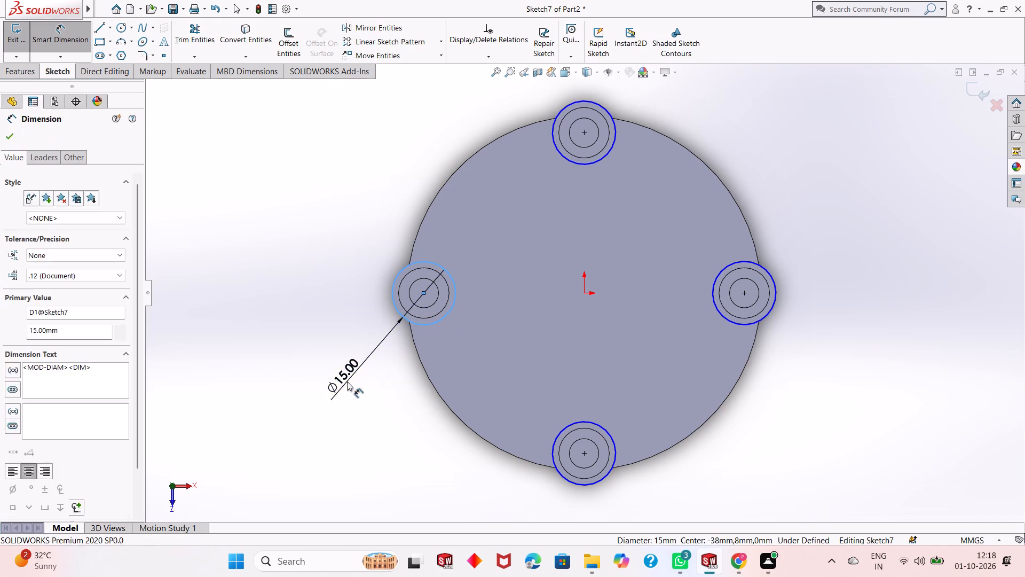
key("space")
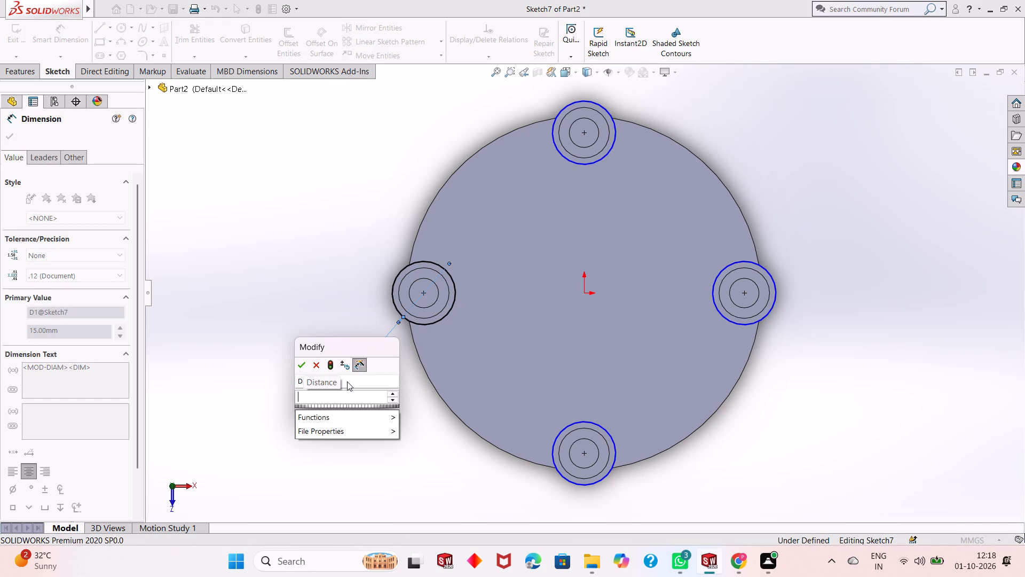
type("15")
key("Return")
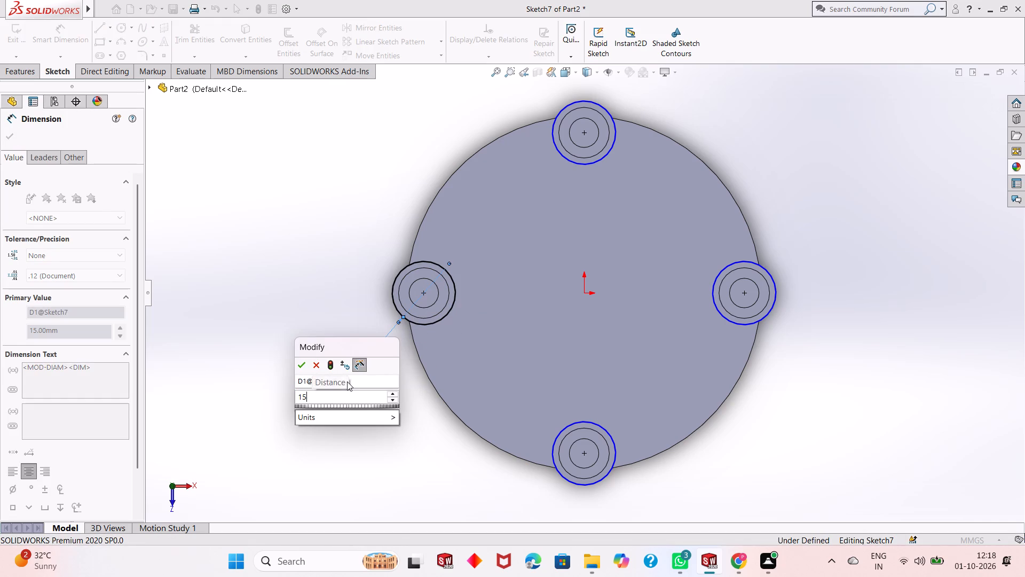
left_click(575, 163)
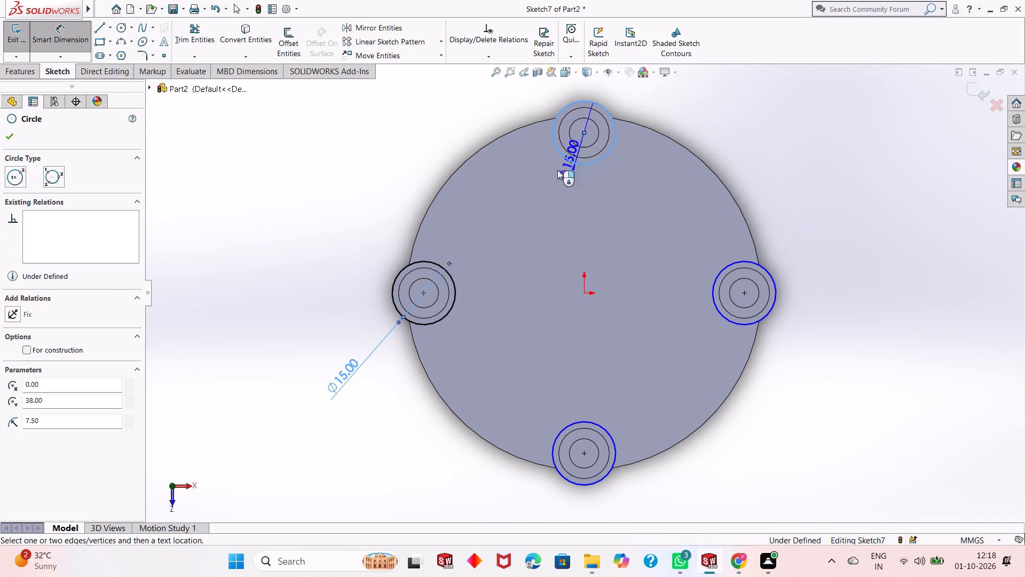
left_click(364, 249)
key("Return")
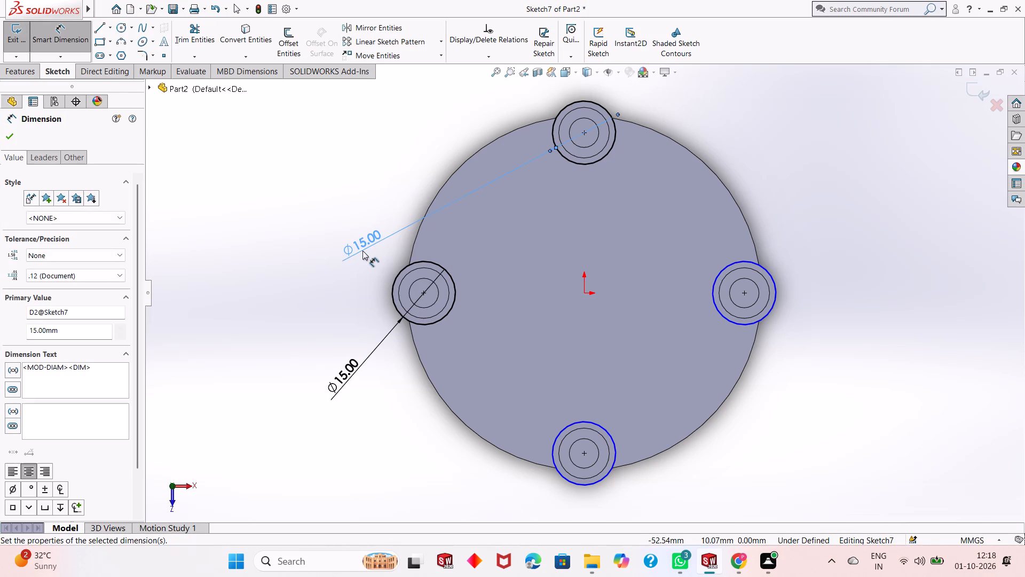
Dimension the circles on the positive X and positive Z lobes with a 15 mm diameter each.
left_click(766, 315)
left_click(843, 417)
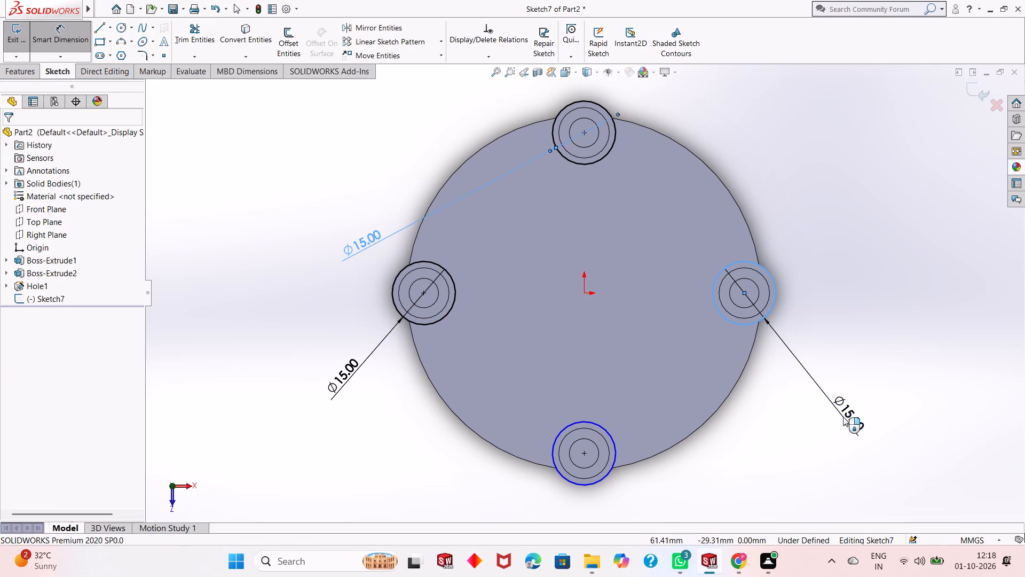
key("Return")
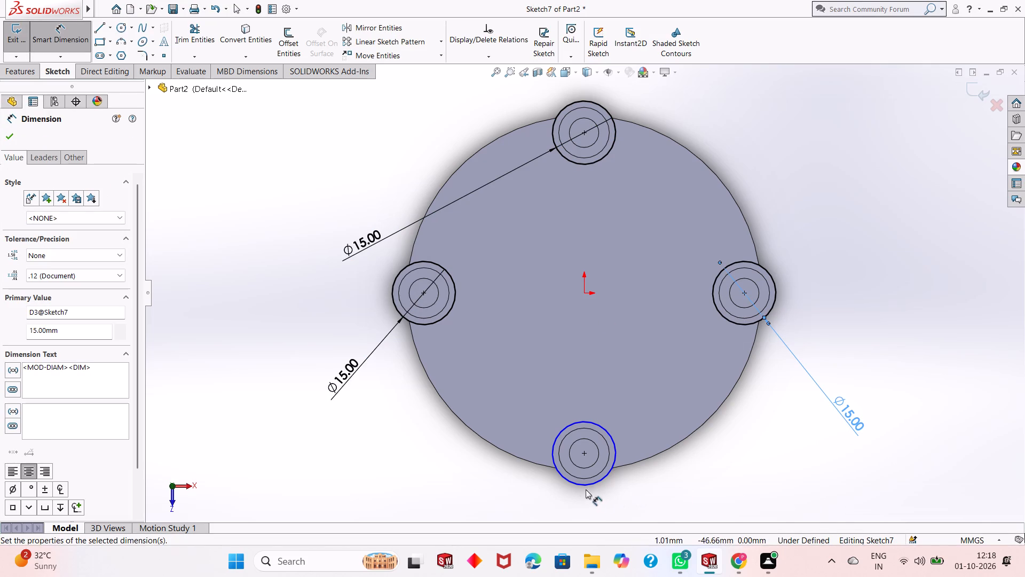
left_click(570, 481)
left_click(479, 509)
key("Return")
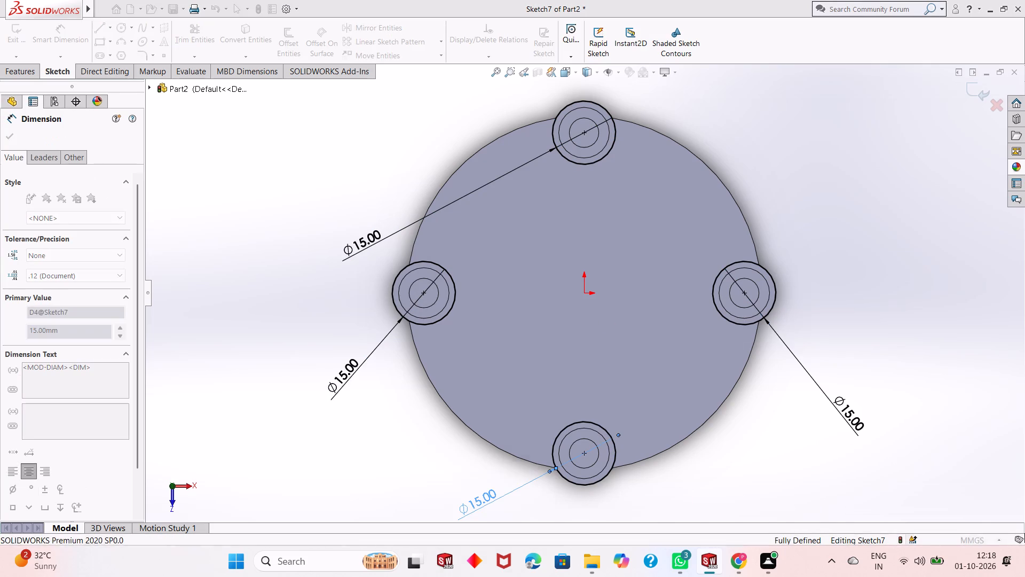
scroll(572, 328, "up", 1)
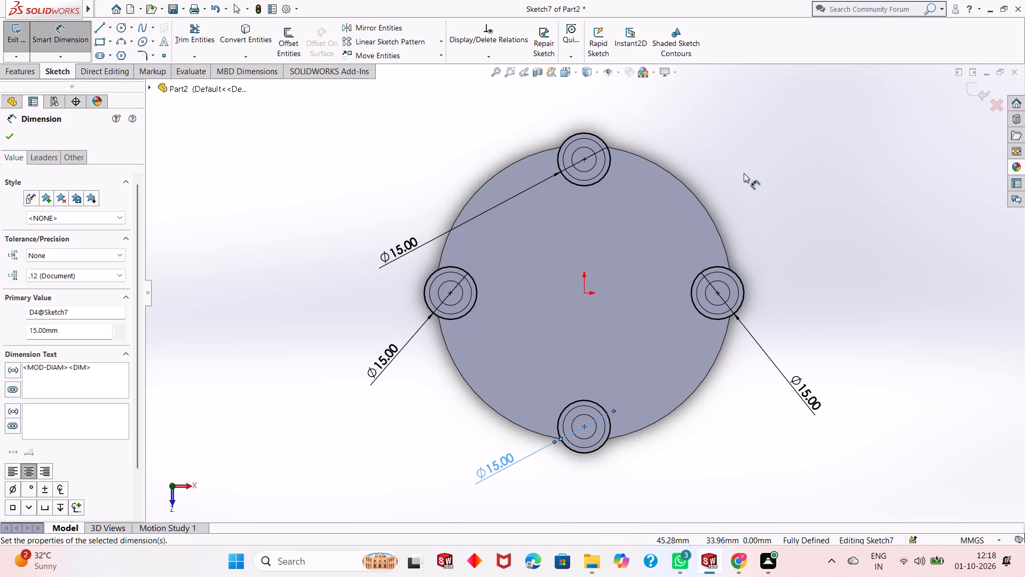
right_click(792, 176)
left_click(837, 212)
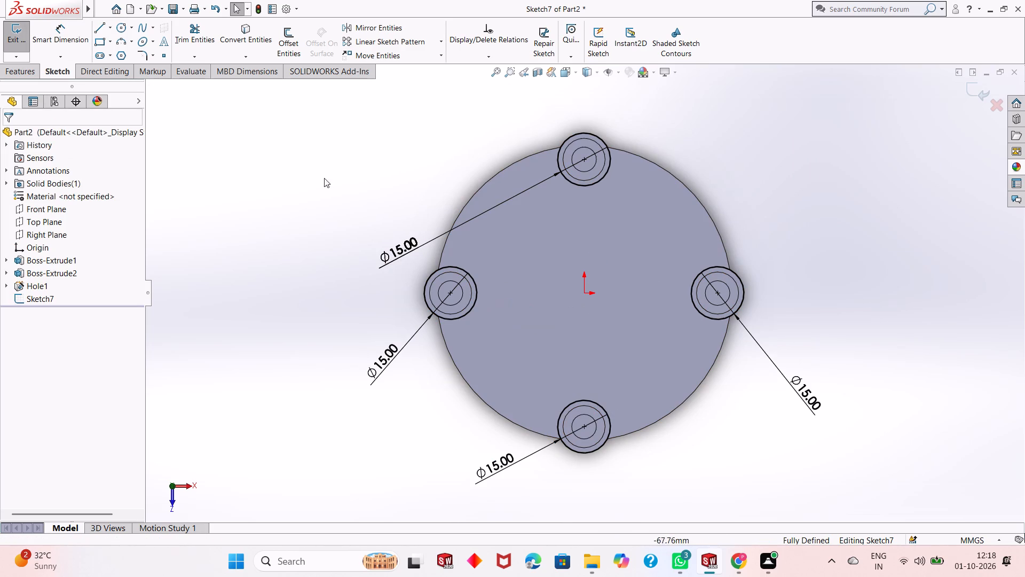
Cut all four lobe circles with a blind Extruded Cut 1 mm deep.
left_click(18, 75)
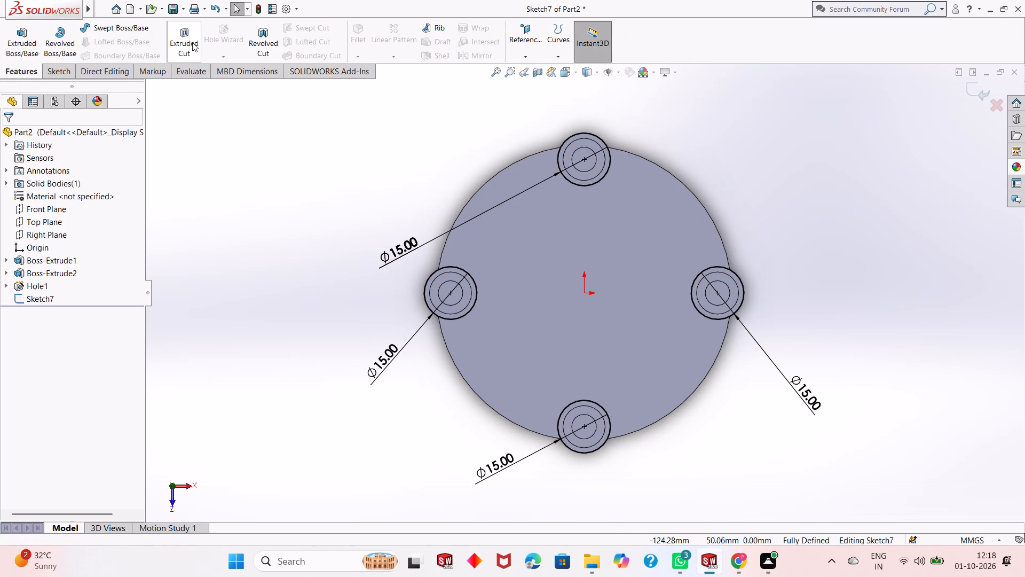
left_click(192, 42)
middle_click_drag(712, 404, 712, 401)
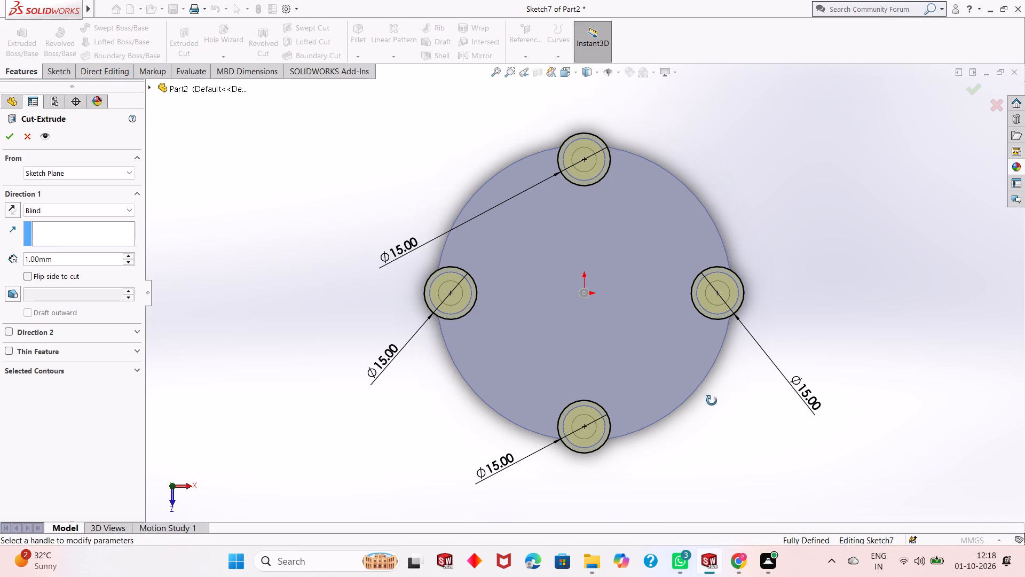
middle_click_drag(712, 401, 722, 223)
scroll(651, 246, "down", 2)
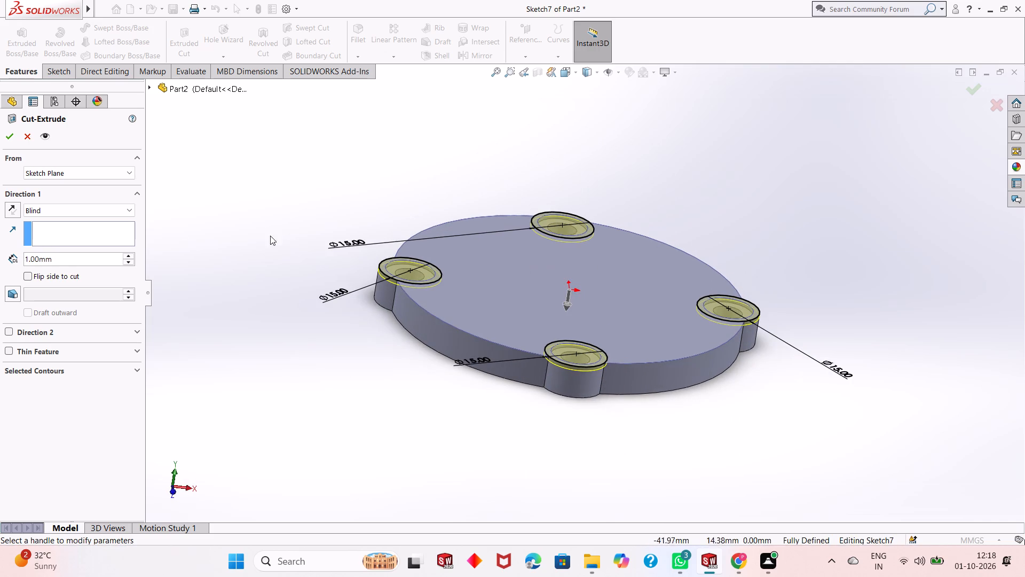
left_click(12, 137)
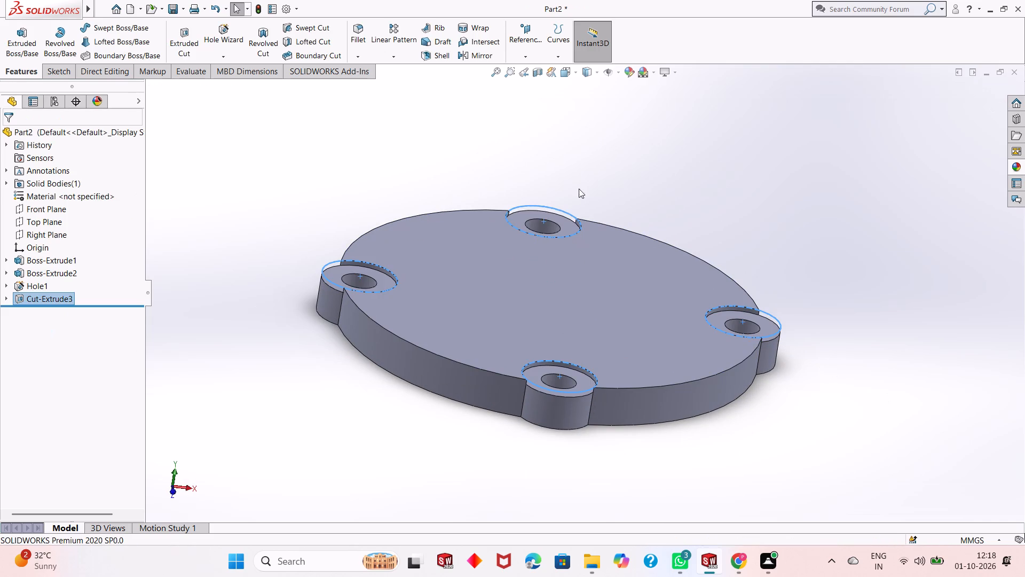
left_click(720, 209)
Examine the lobe cuts, holes, outer edge and underside of the disc from several angles.
middle_click_drag(586, 283, 539, 233)
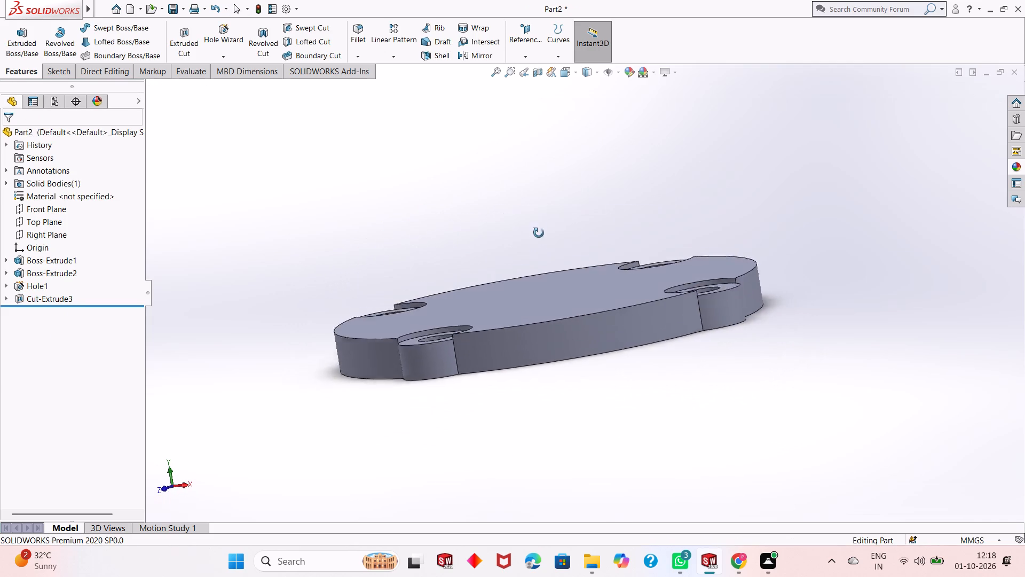
middle_click_drag(539, 233, 670, 275)
scroll(574, 315, "up", 2)
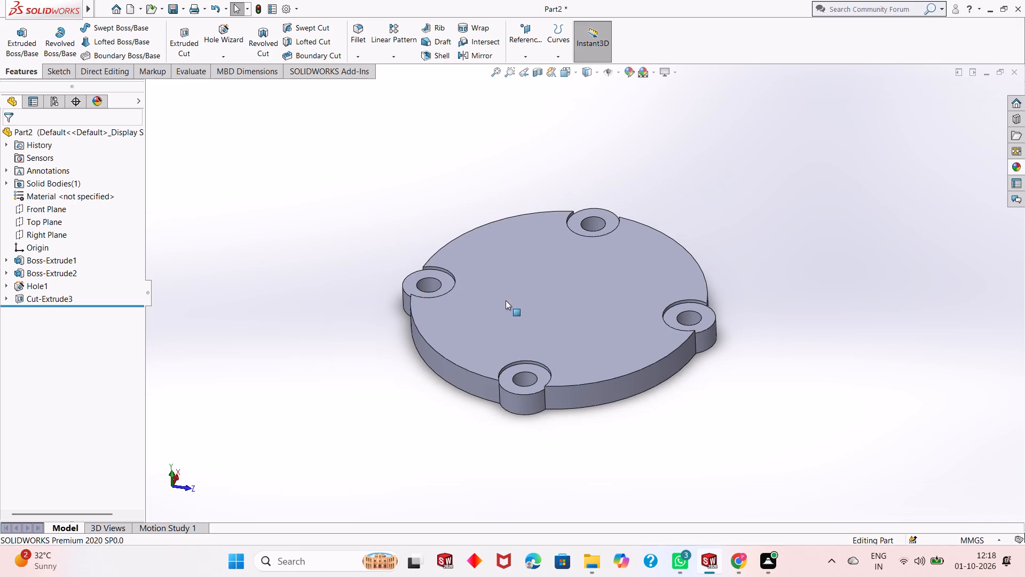
middle_click_drag(533, 292, 547, 229)
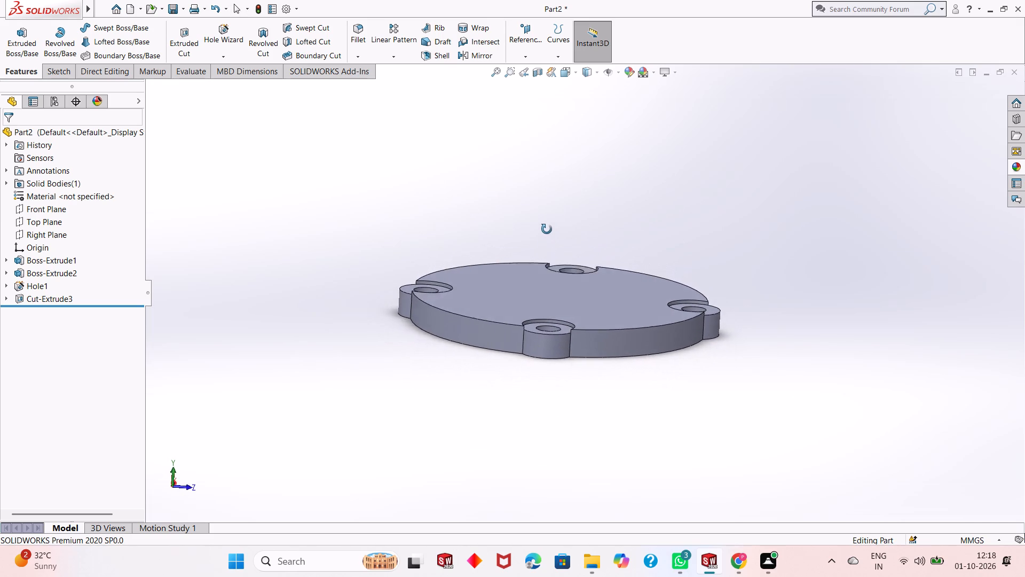
middle_click_drag(547, 229, 507, 257)
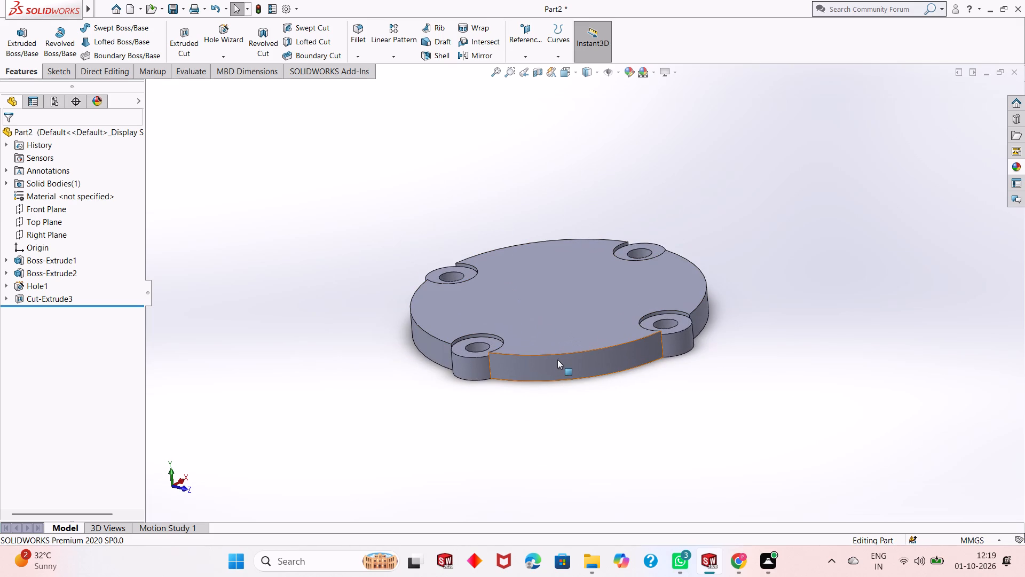
middle_click_drag(561, 355, 562, 418)
scroll(562, 418, "down", 1)
scroll(556, 370, "down", 2)
scroll(556, 370, "up", 2)
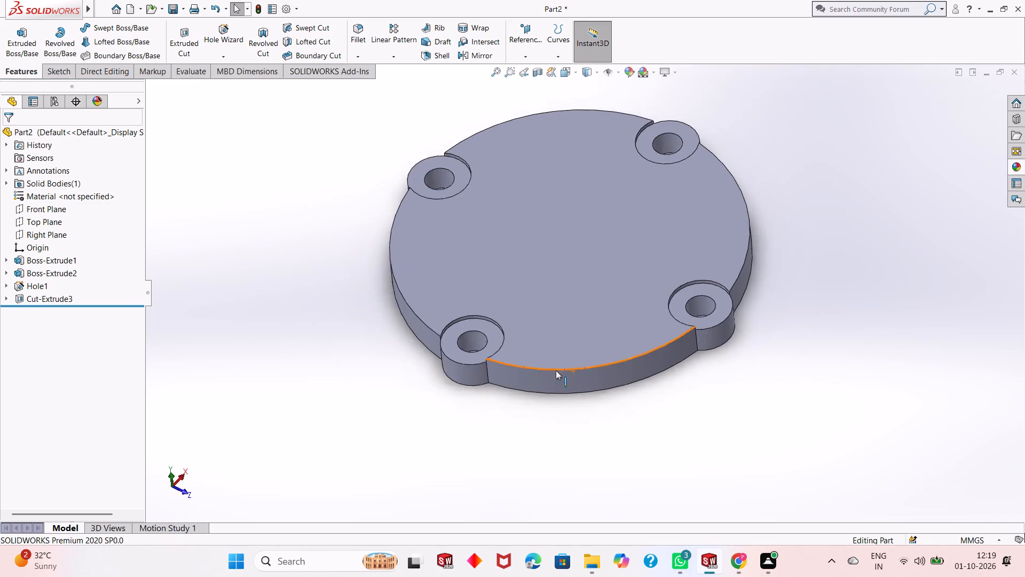
scroll(556, 370, "up", 1)
scroll(538, 198, "down", 1)
middle_click_drag(567, 328, 580, 274)
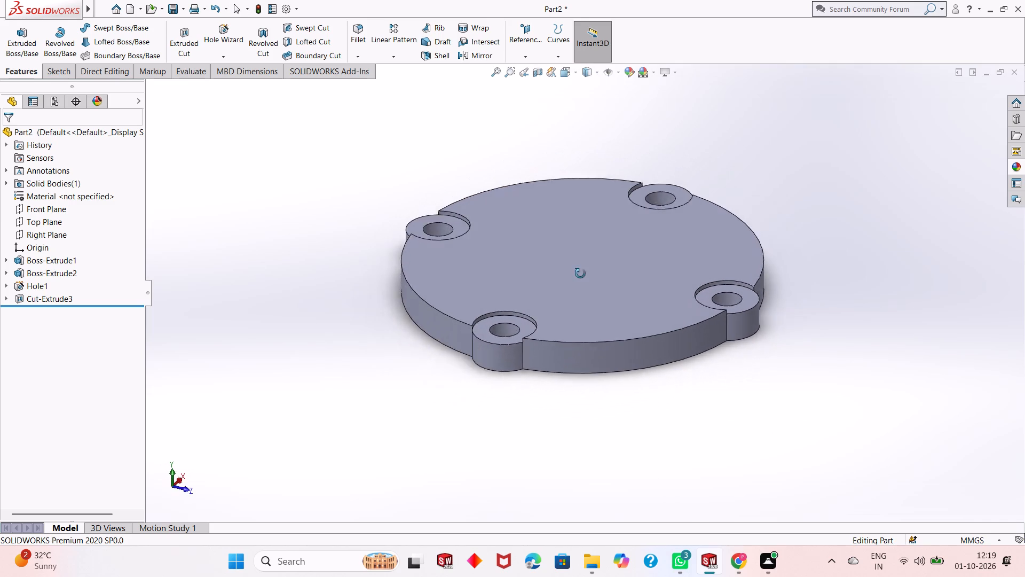
middle_click_drag(580, 274, 589, 244)
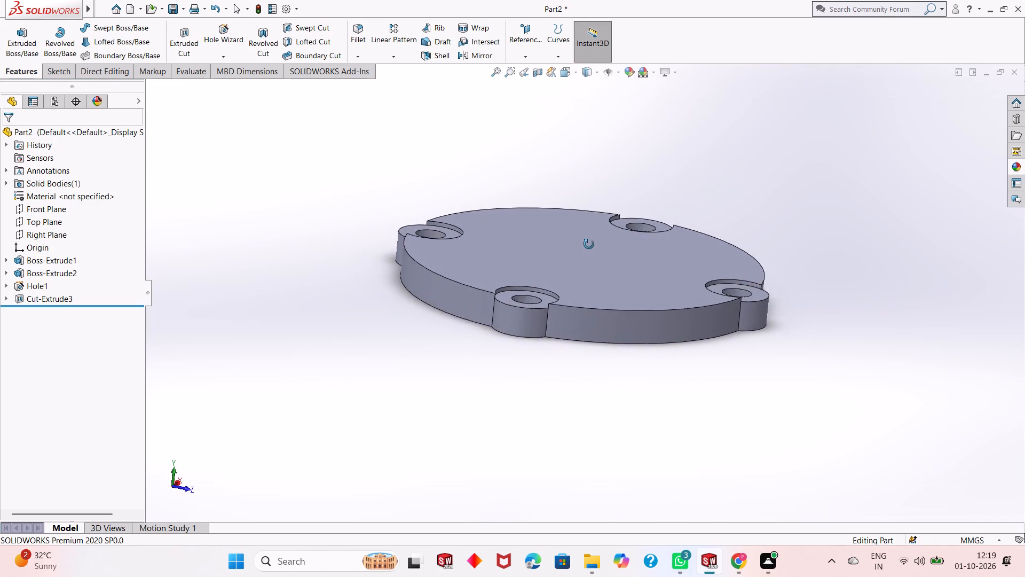
middle_click_drag(589, 244, 575, 251)
middle_click_drag(572, 251, 572, 383)
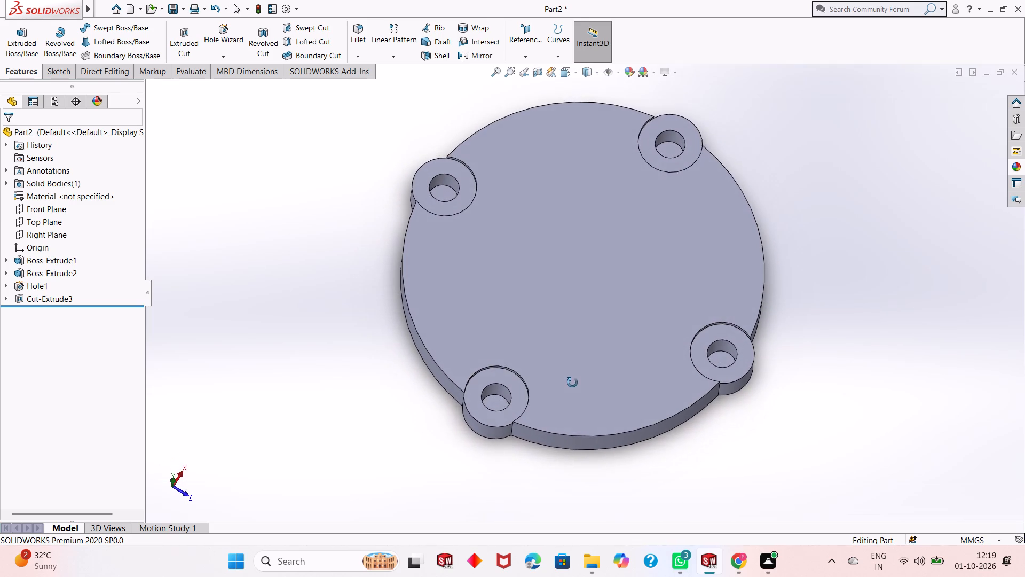
middle_click_drag(572, 383, 405, 470)
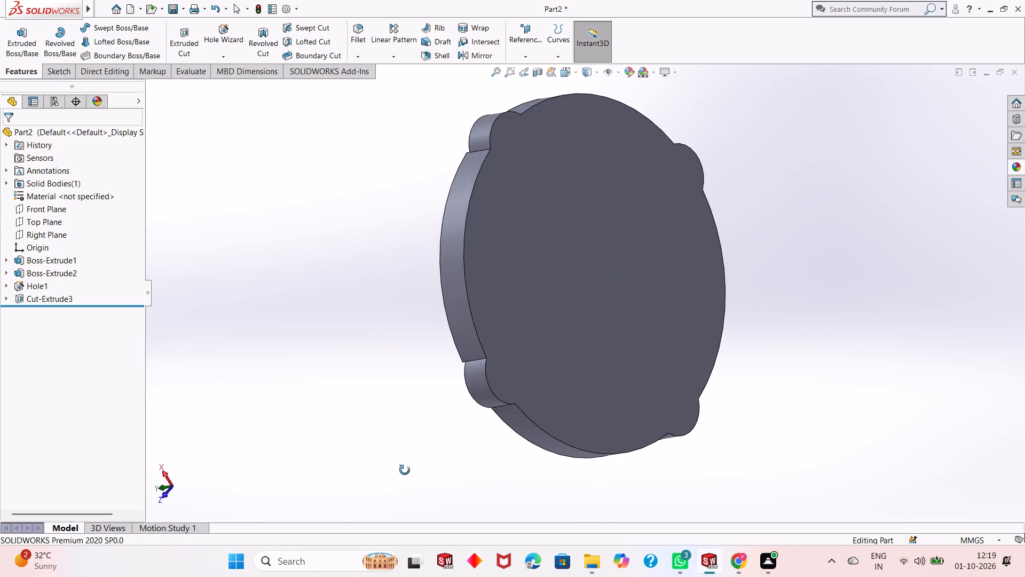
middle_click_drag(405, 470, 572, 275)
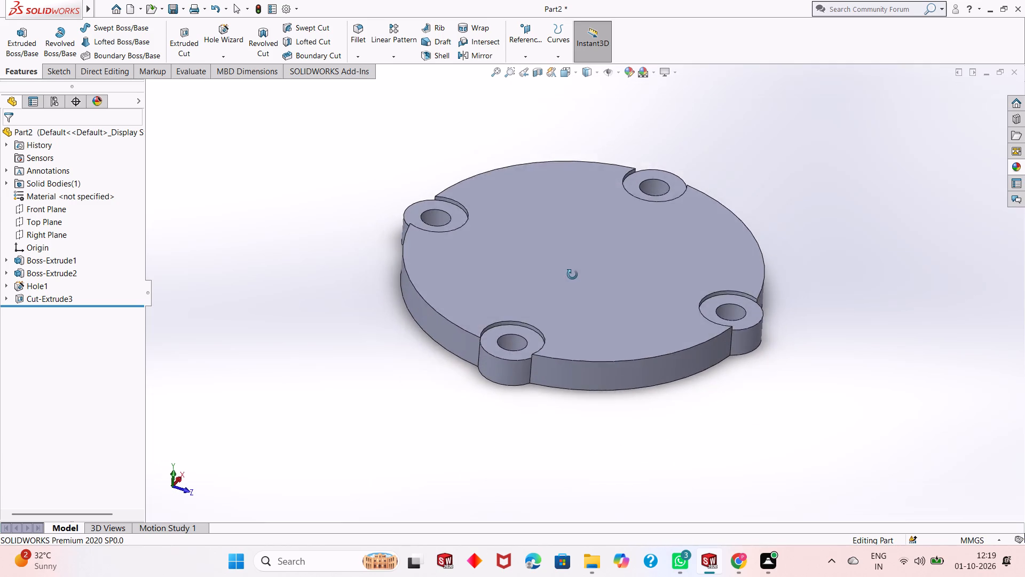
middle_click_drag(572, 275, 573, 385)
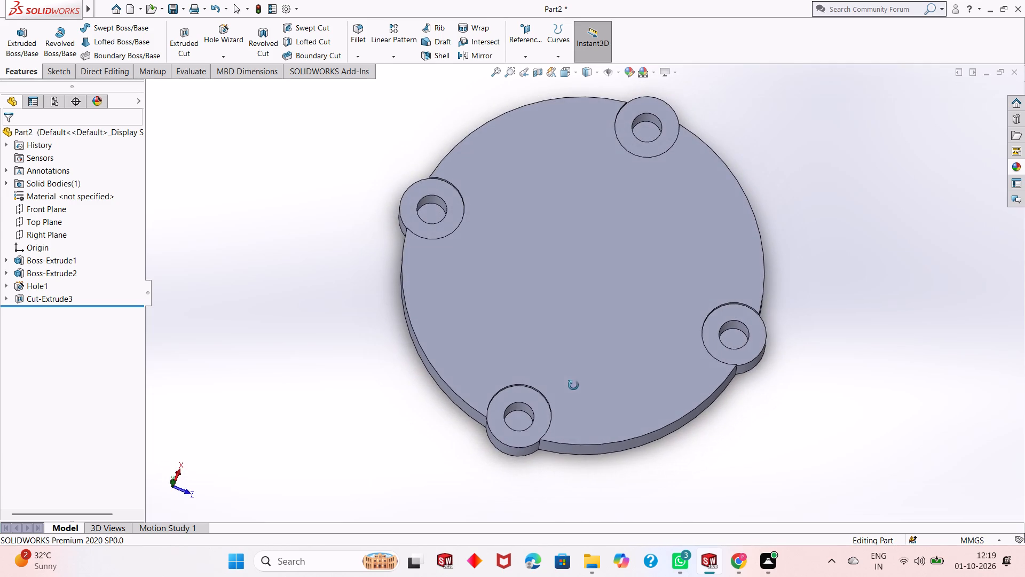
middle_click_drag(573, 385, 556, 201)
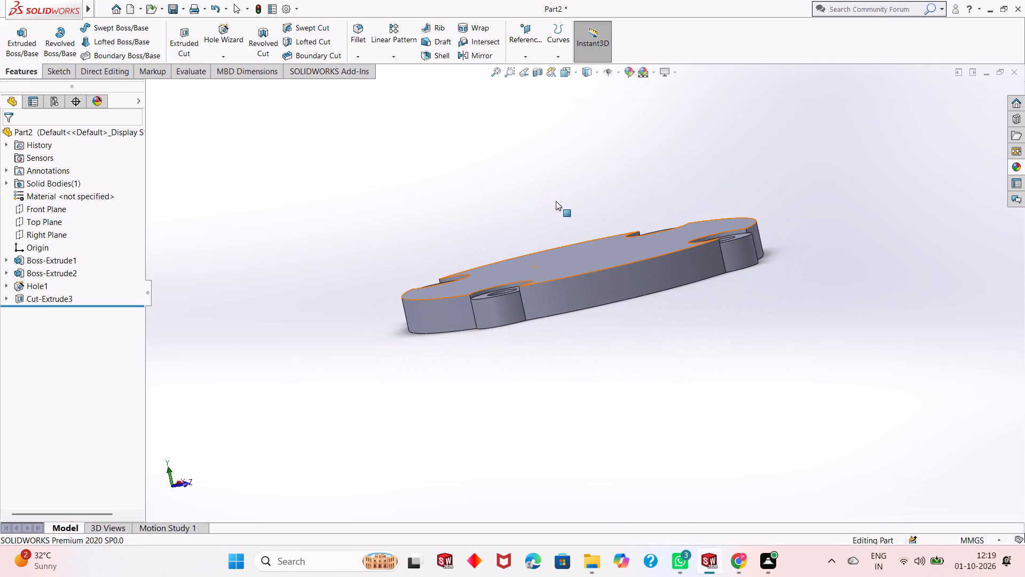
middle_click_drag(556, 203, 557, 253)
Edit the Hole1 feature, choosing the Counterbored type and setting the hole depth to 9 mm.
left_click(23, 289)
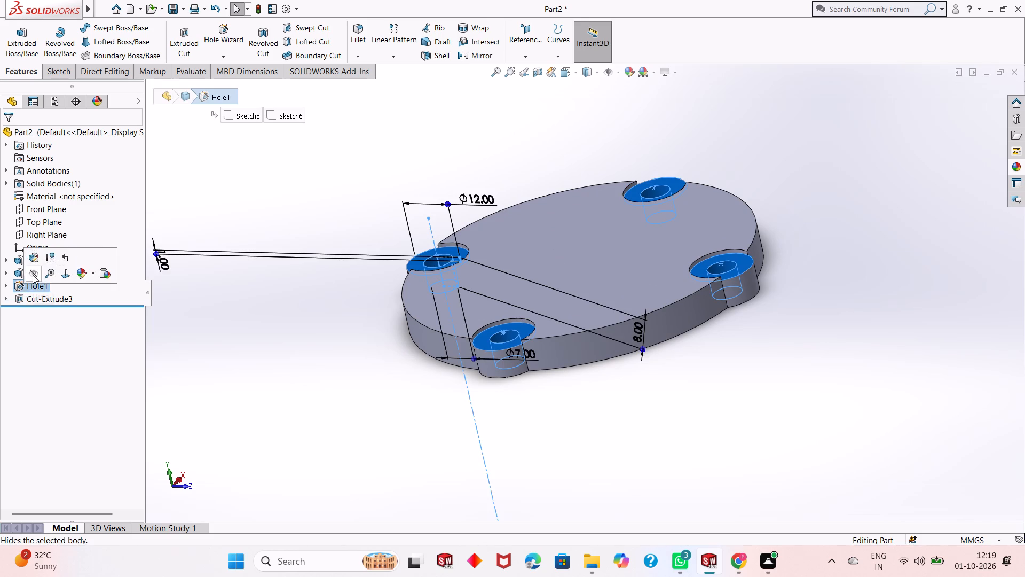
left_click(33, 262)
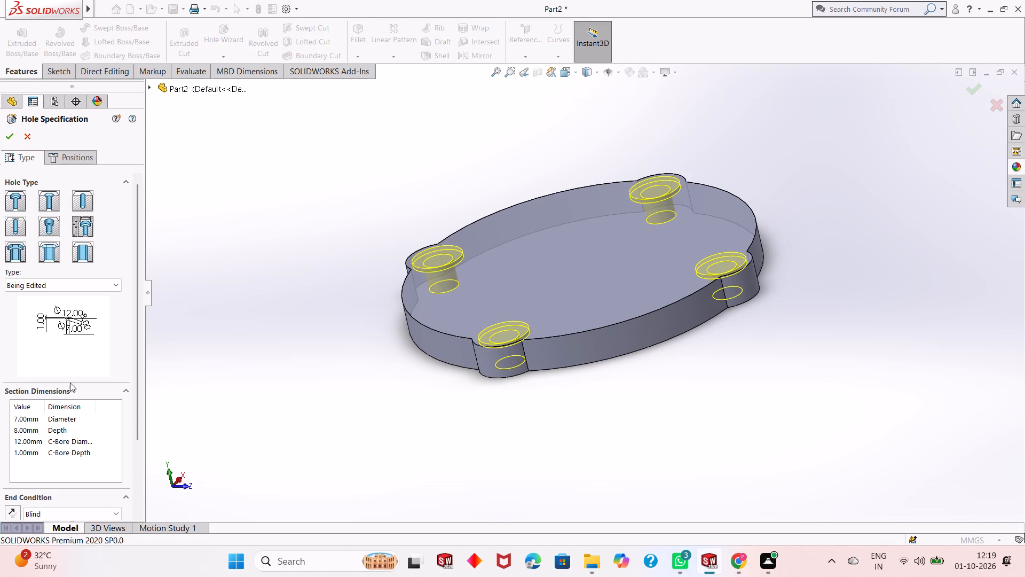
left_click(82, 281)
left_click(84, 348)
double_click(25, 429)
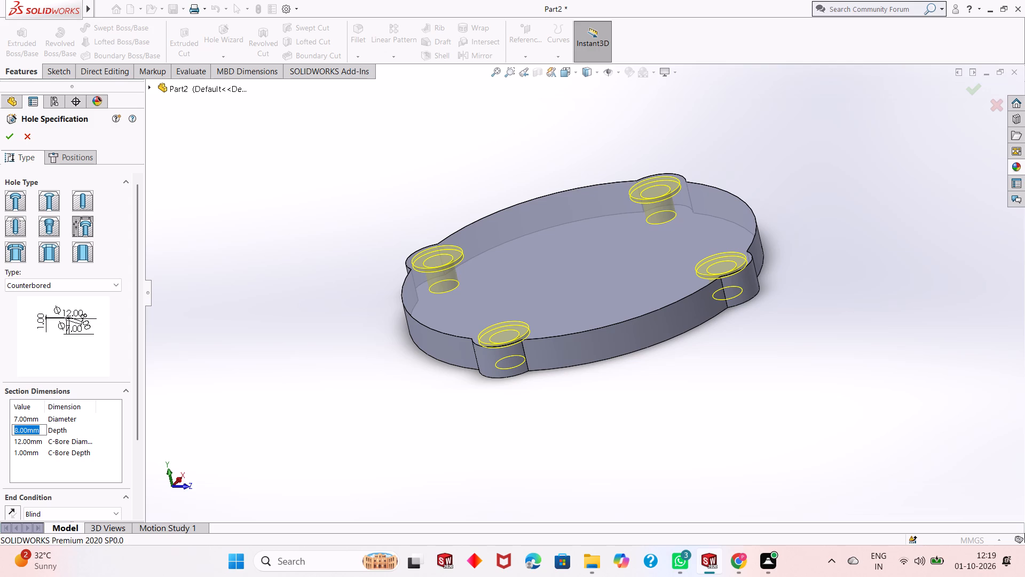
key("9")
key("Return")
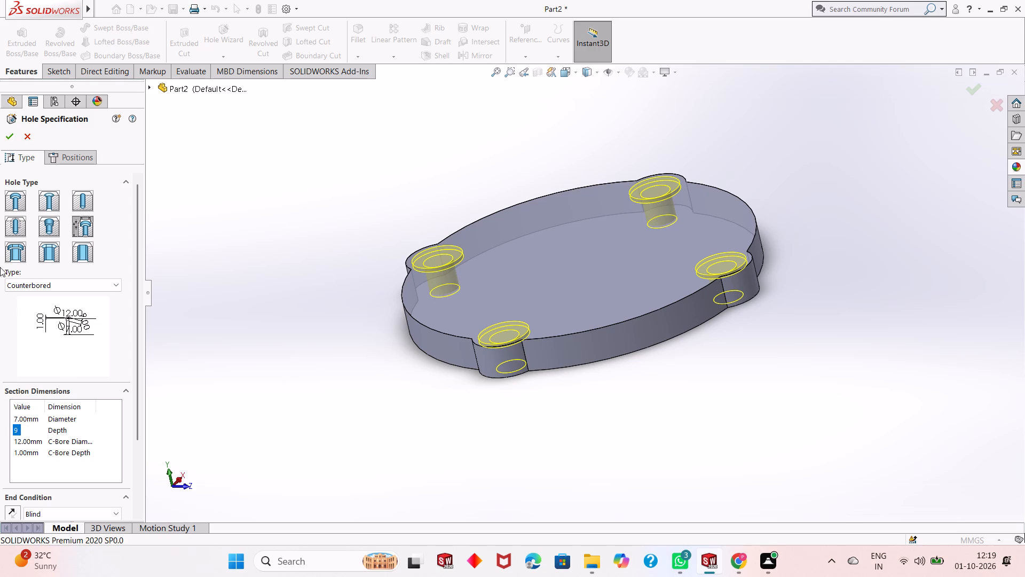
left_click(11, 137)
Examine the edited counterbored holes on the lobes from above and from the side.
middle_click_drag(297, 295, 303, 432)
scroll(320, 388, "up", 2)
middle_click_drag(571, 332, 578, 194)
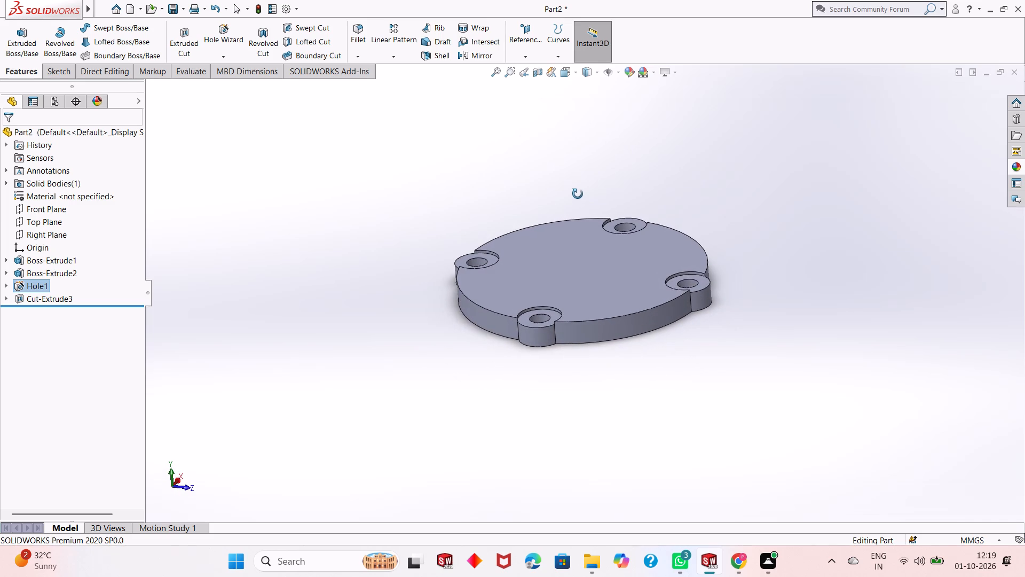
middle_click_drag(578, 194, 582, 160)
scroll(592, 279, "down", 3)
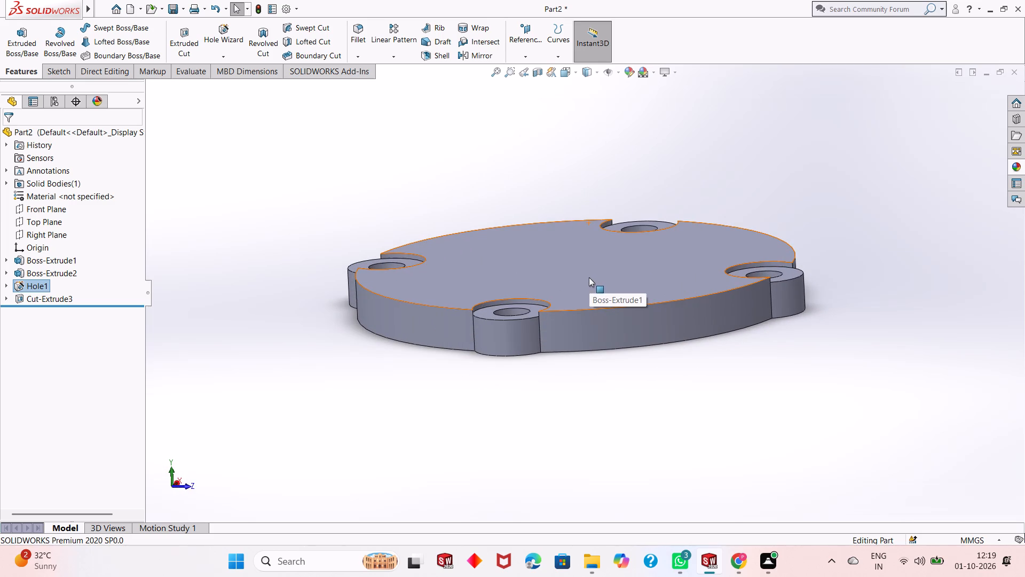
middle_click_drag(598, 370, 574, 380)
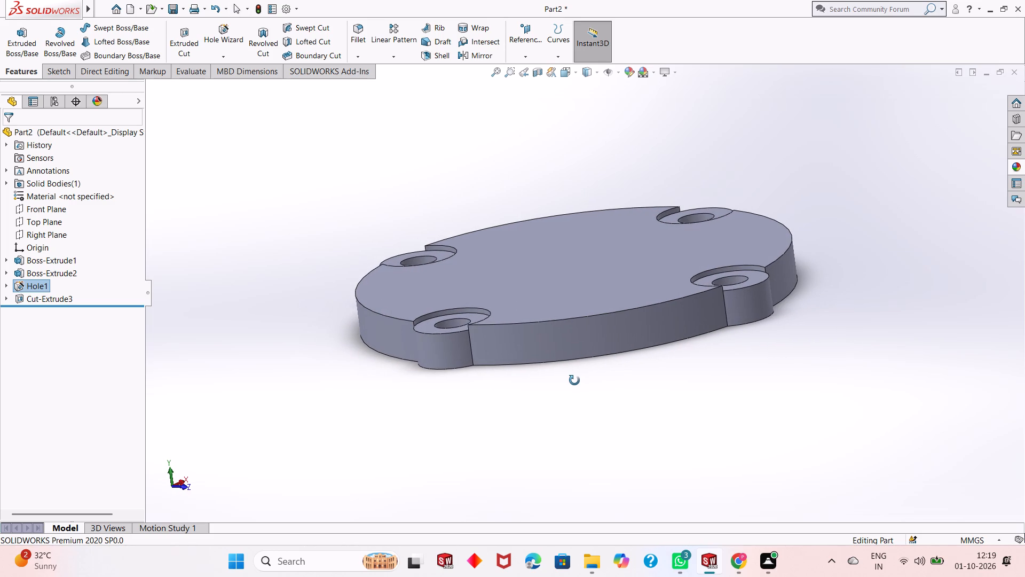
Sketch a circle about 43 mm in diameter, centred on the origin, on the disc's large top face.
middle_click_drag(574, 380, 737, 256)
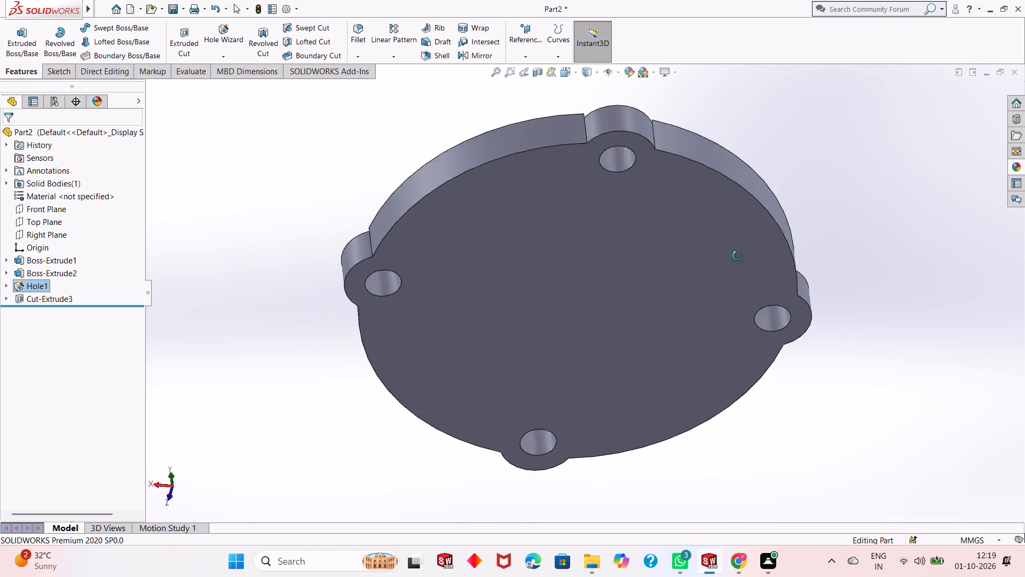
middle_click_drag(737, 256, 700, 469)
scroll(602, 312, "up", 1)
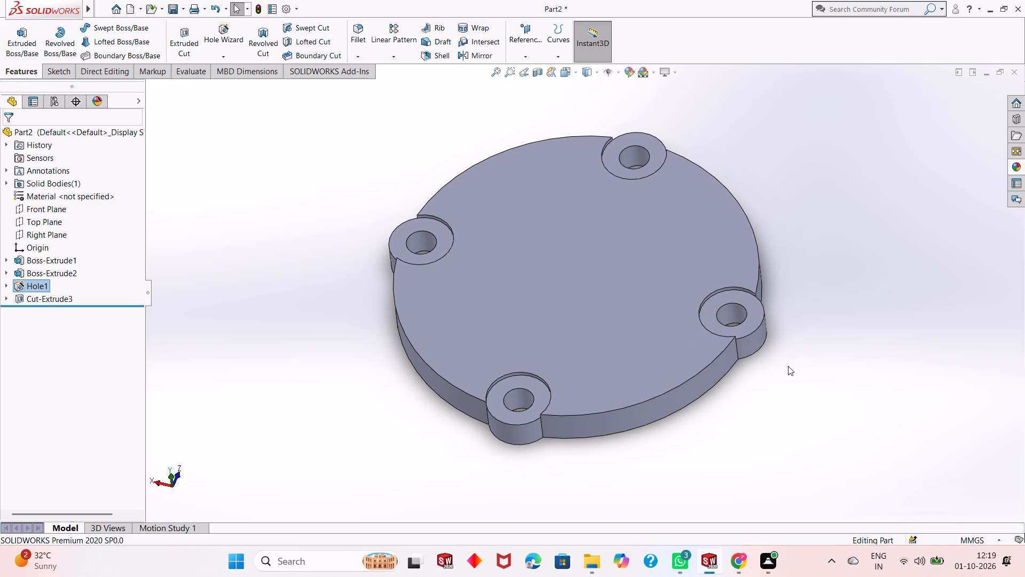
left_click(613, 307)
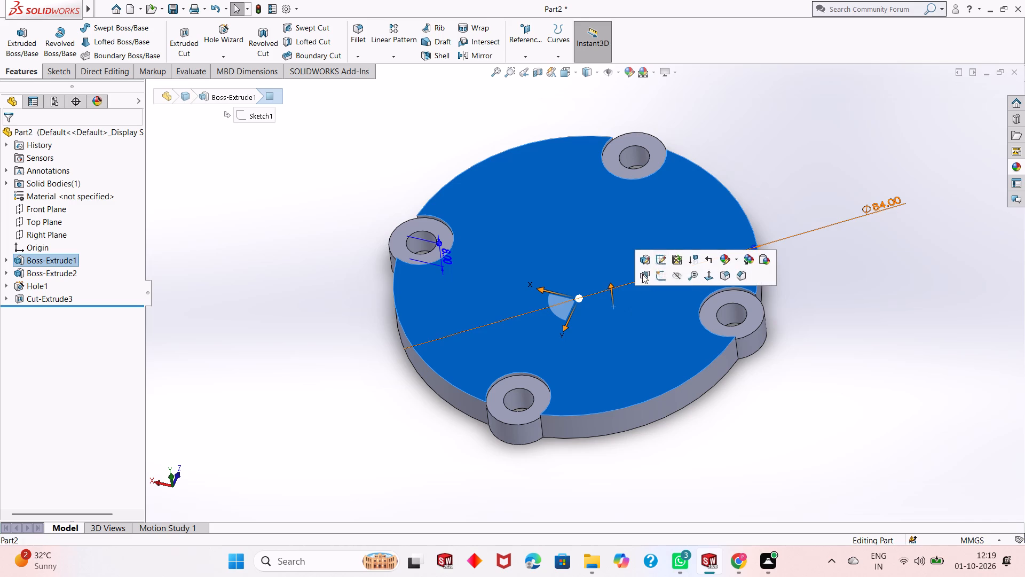
left_click(666, 278)
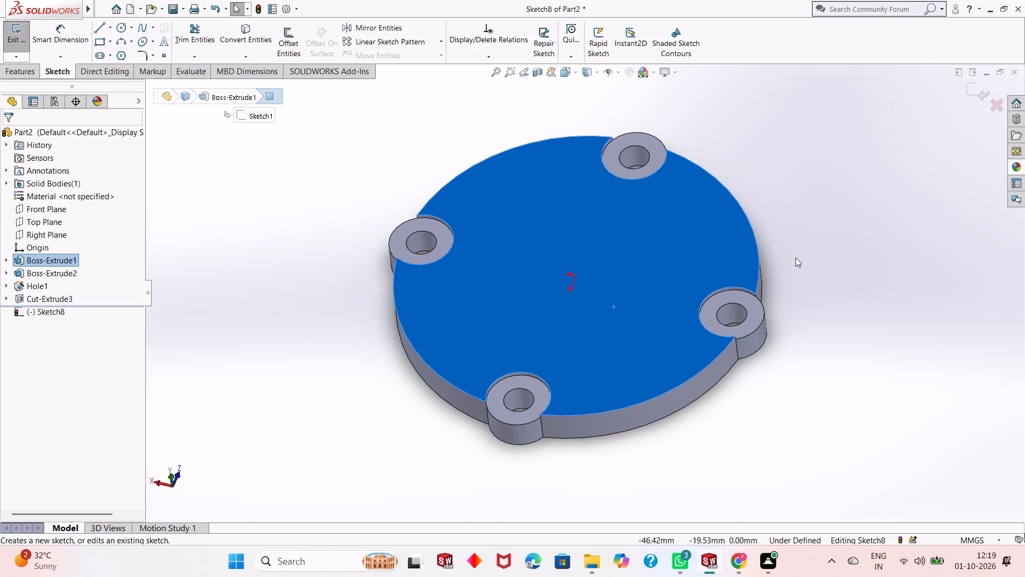
key("ctrl+8")
left_click(333, 189)
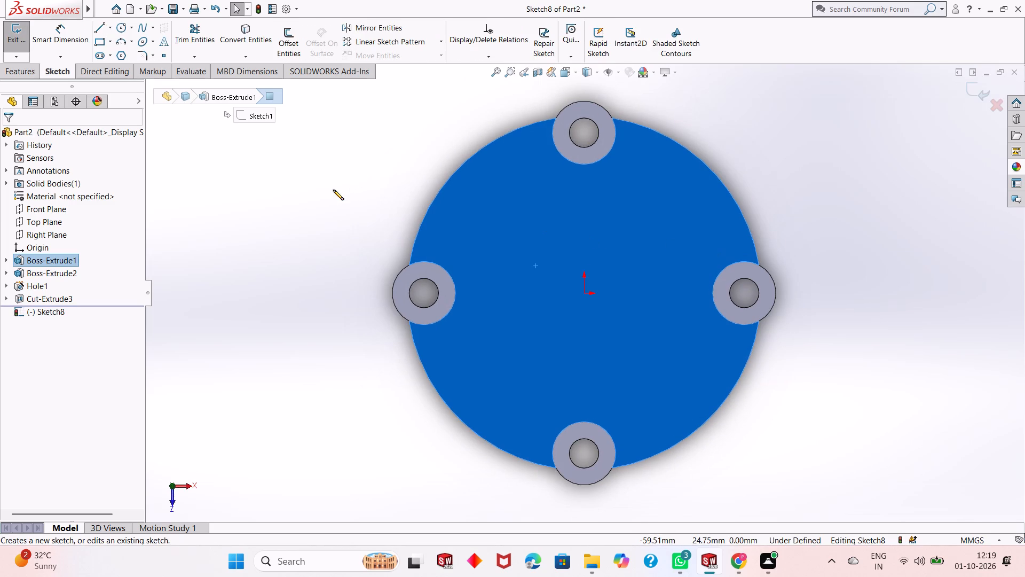
left_click(118, 26)
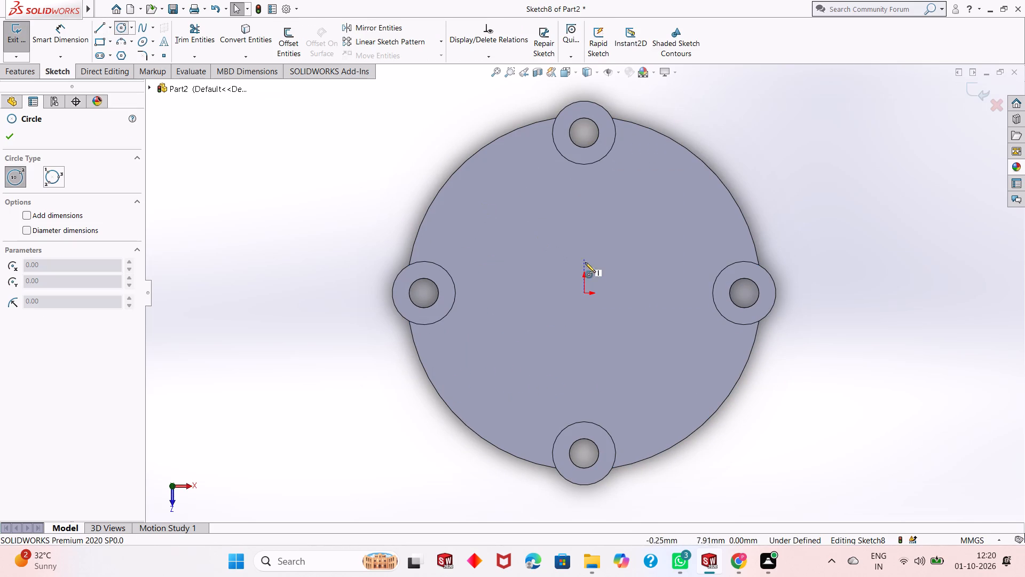
left_click(585, 294)
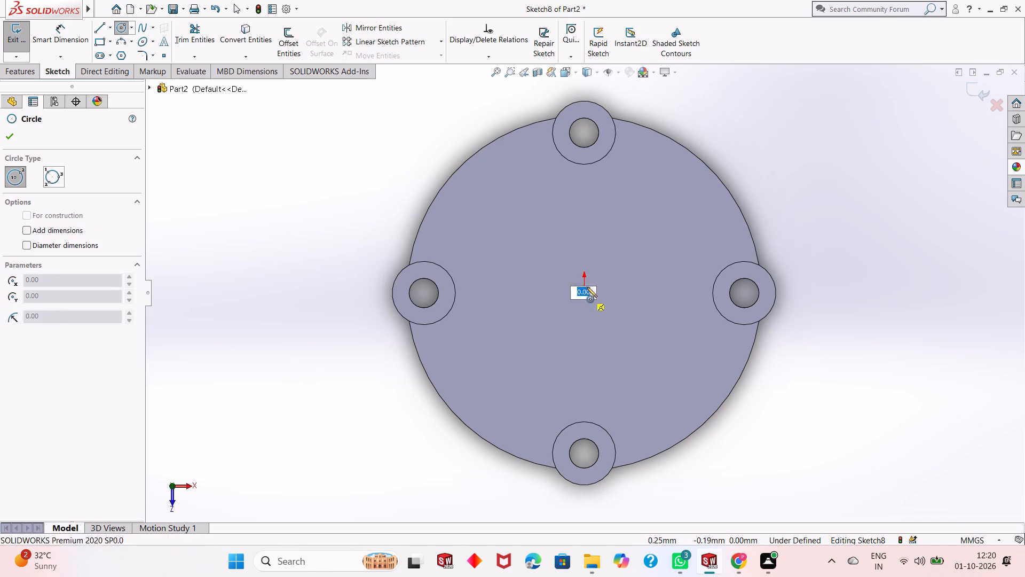
left_click(621, 210)
right_click(227, 197)
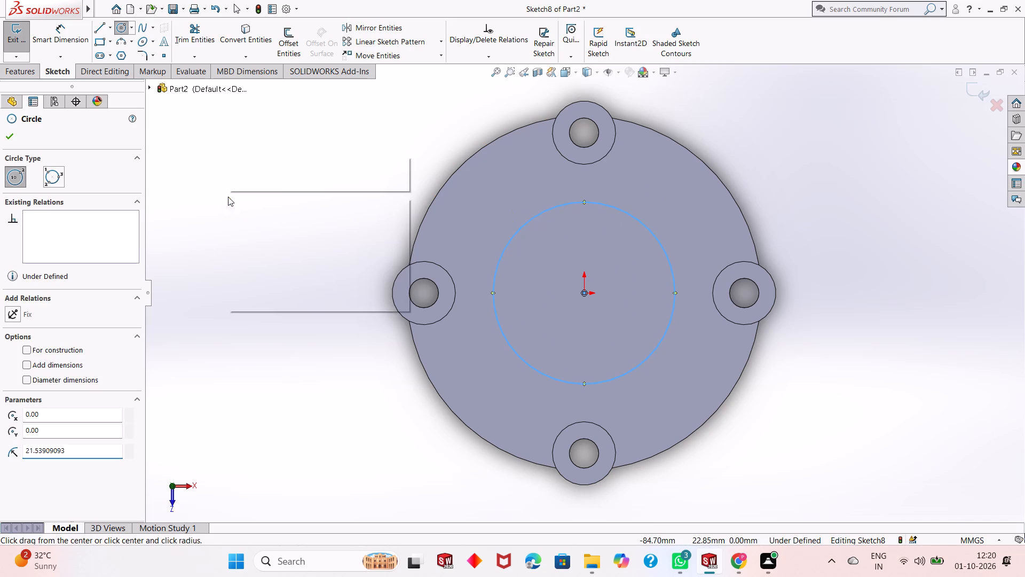
left_click(252, 205)
Dimension the sketched circle's diameter and set it to 60 mm.
left_click(59, 33)
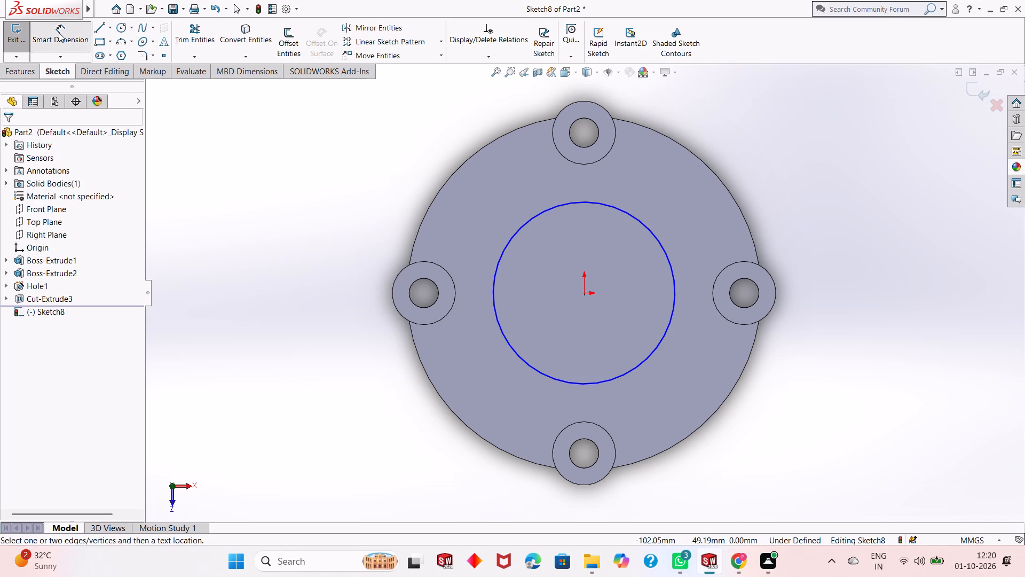
left_click(515, 354)
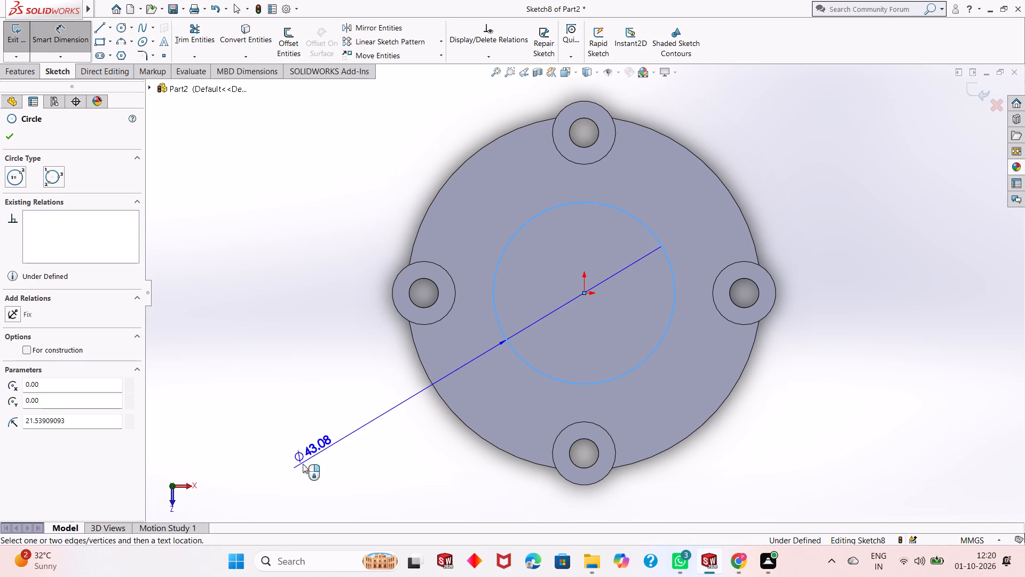
left_click(270, 485)
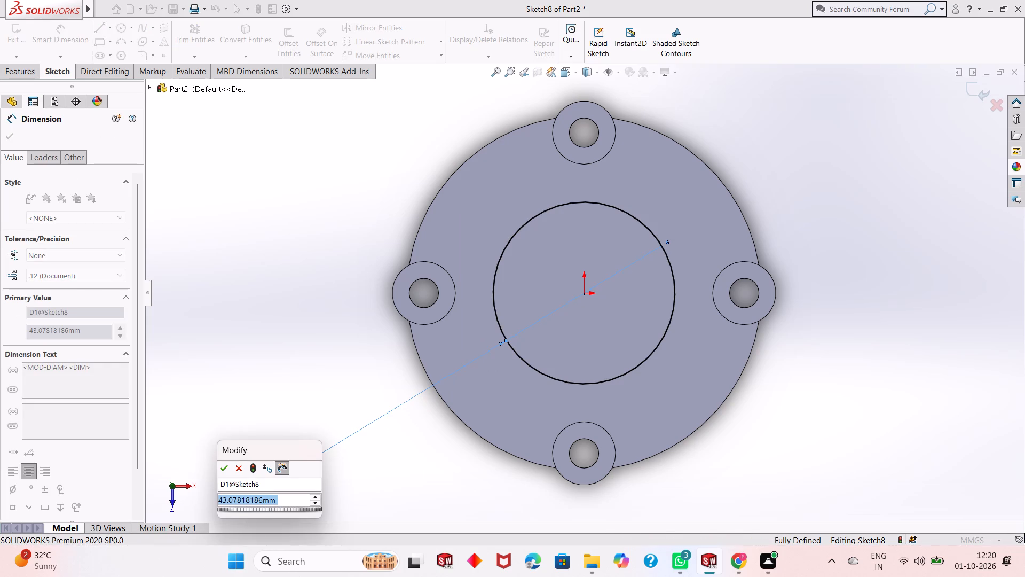
type("60")
key("Return")
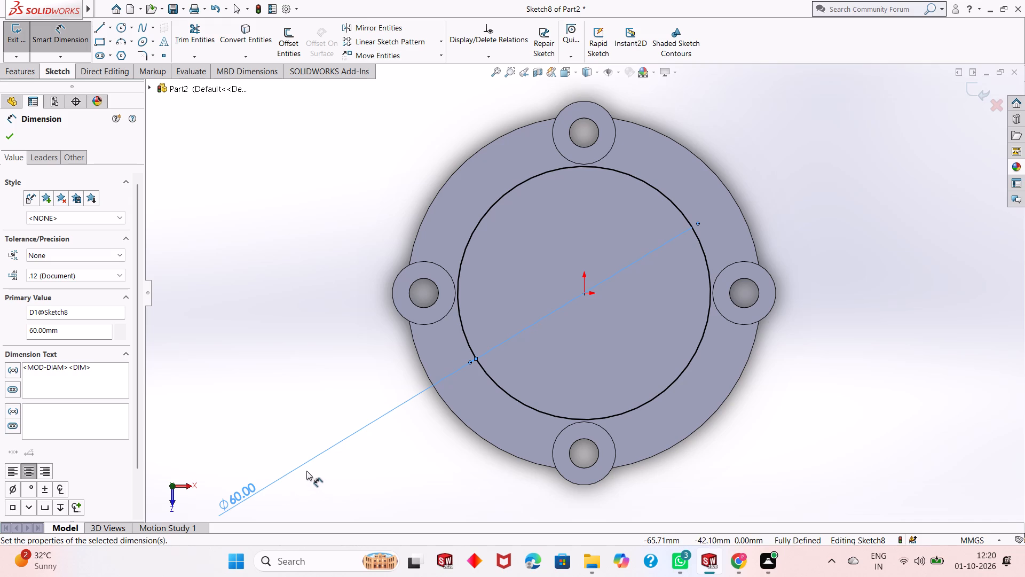
left_click(6, 133)
Extrude the 60 mm circle upward as a blind, merged boss with a depth of 20-8, giving 12 mm.
left_click(28, 72)
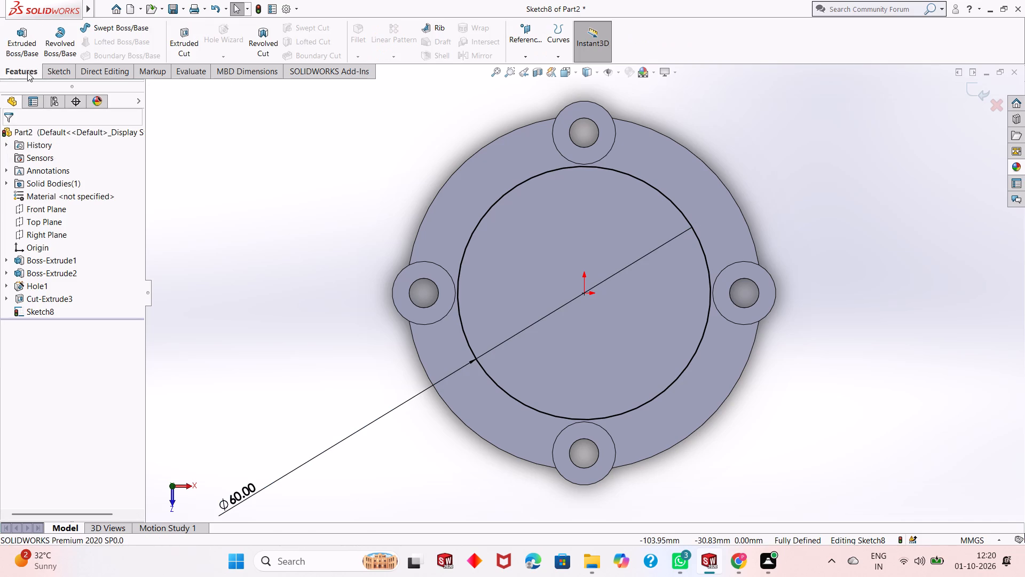
left_click(26, 53)
middle_click_drag(687, 455, 692, 318)
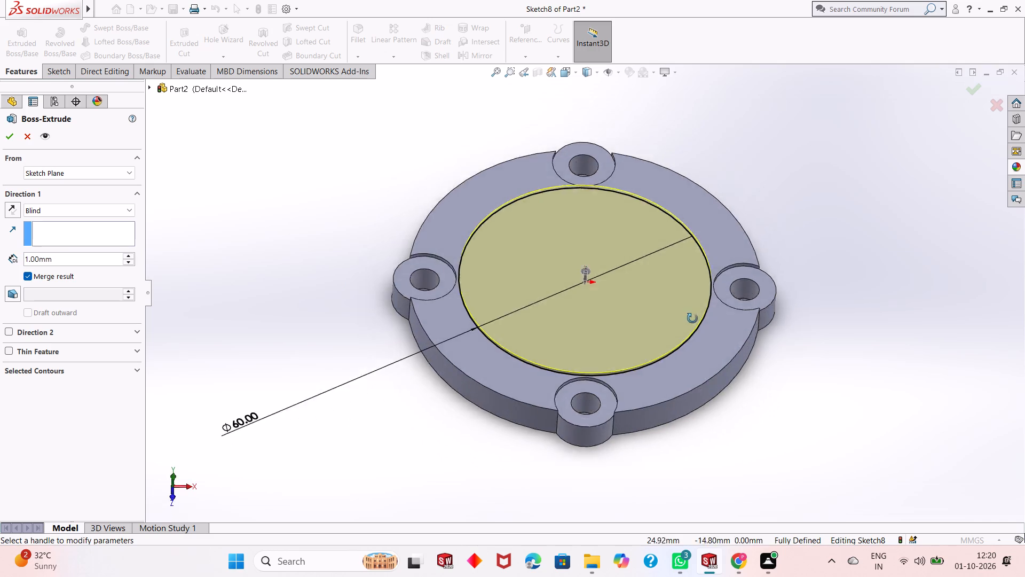
middle_click_drag(692, 318, 680, 254)
double_click(66, 254)
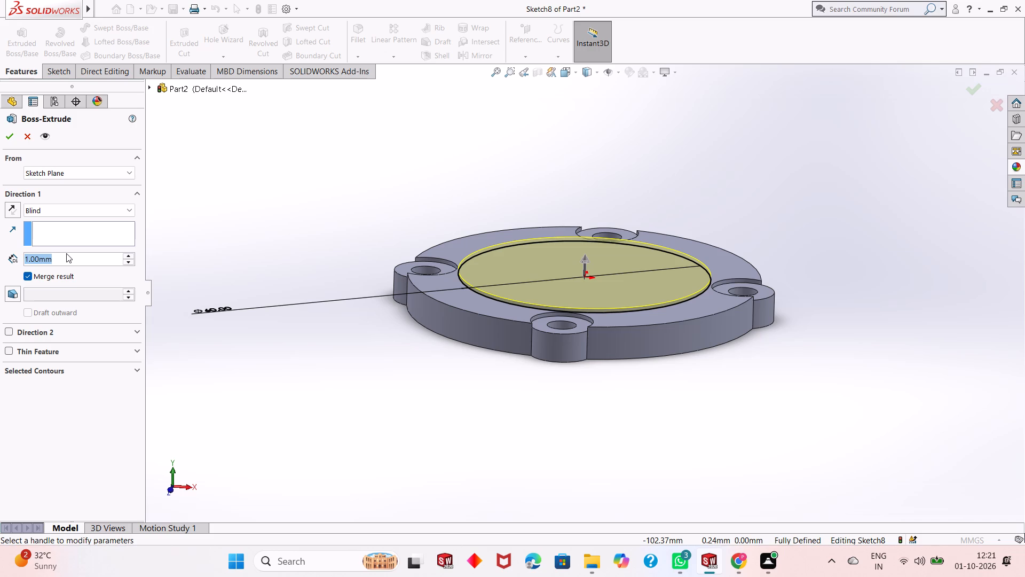
type("20-")
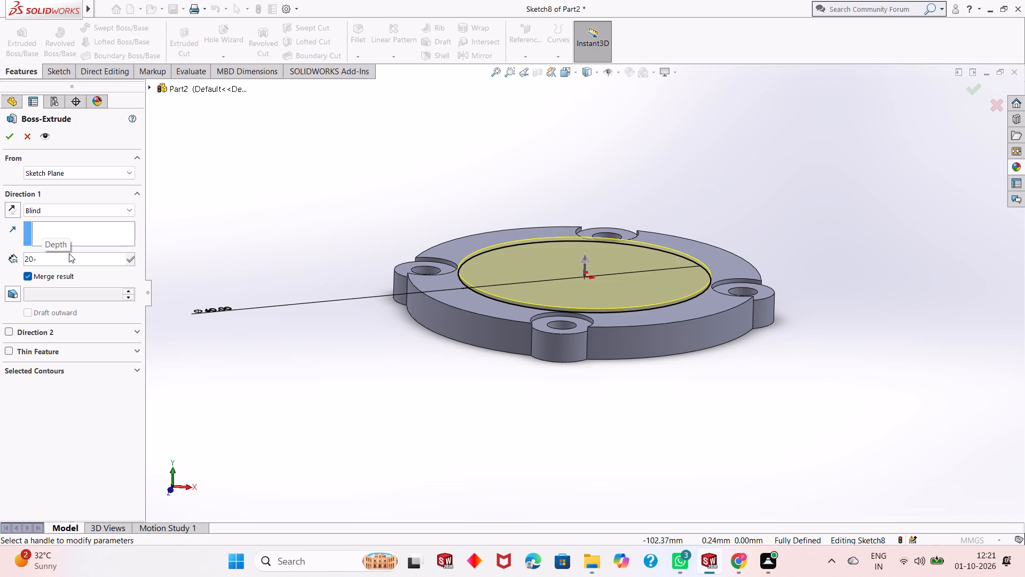
key("8")
key("Return")
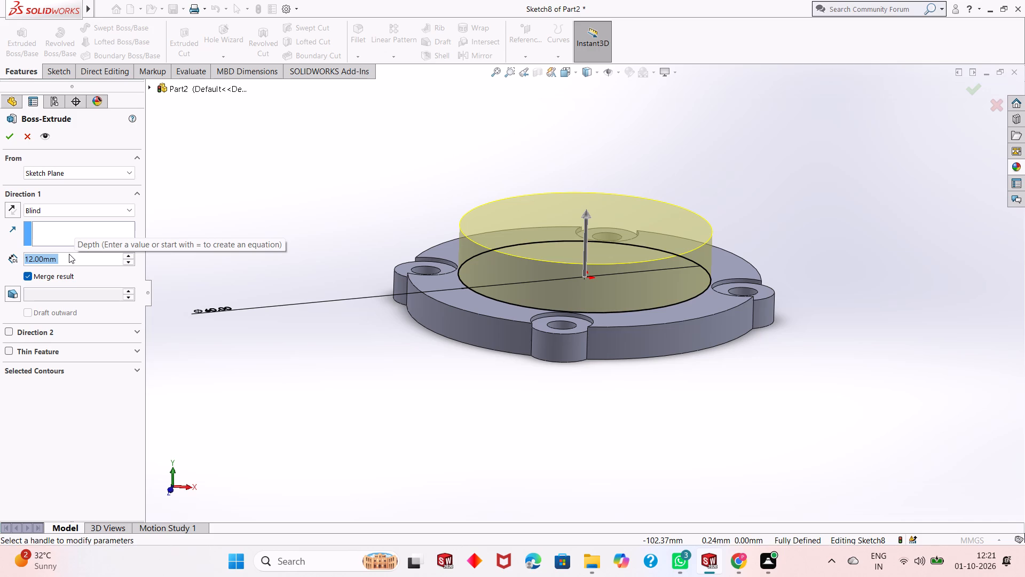
key("Return")
key("Return")
key("Return")
key("Return")
key("Return")
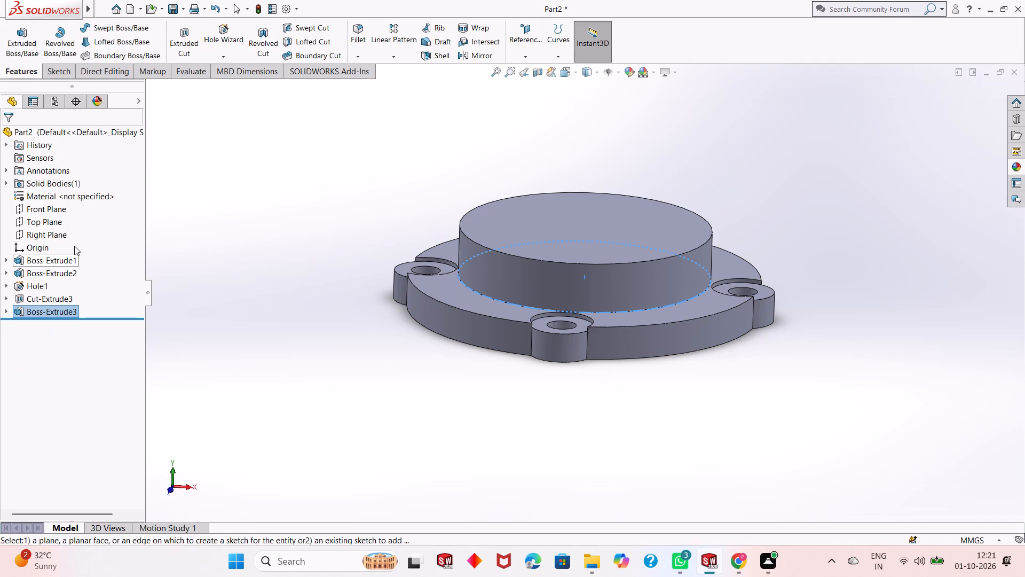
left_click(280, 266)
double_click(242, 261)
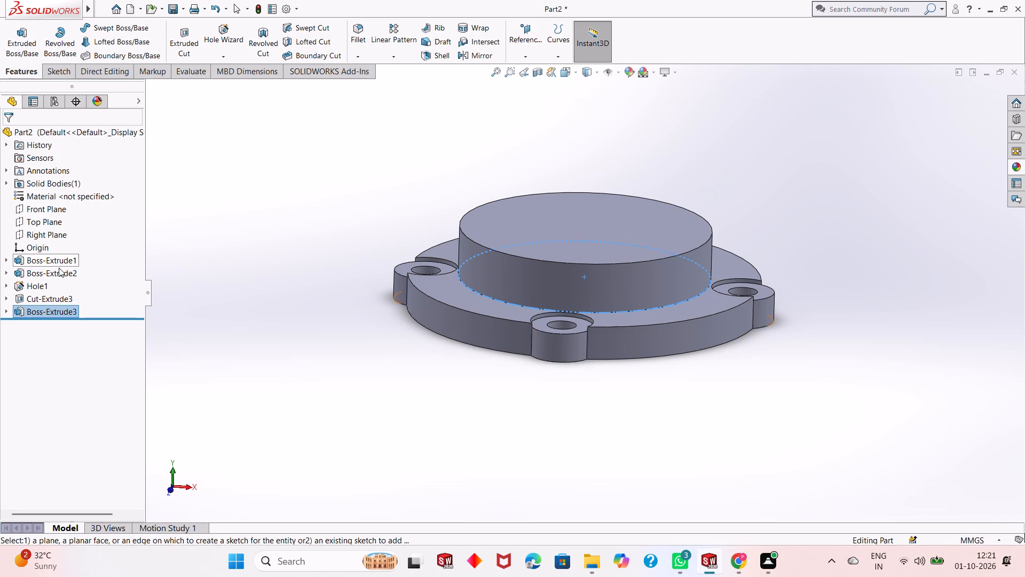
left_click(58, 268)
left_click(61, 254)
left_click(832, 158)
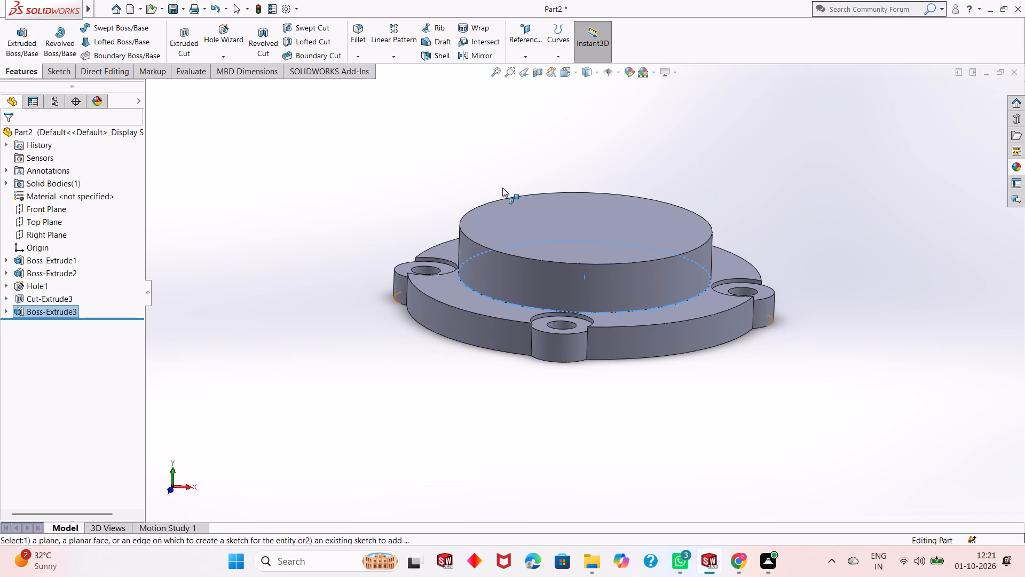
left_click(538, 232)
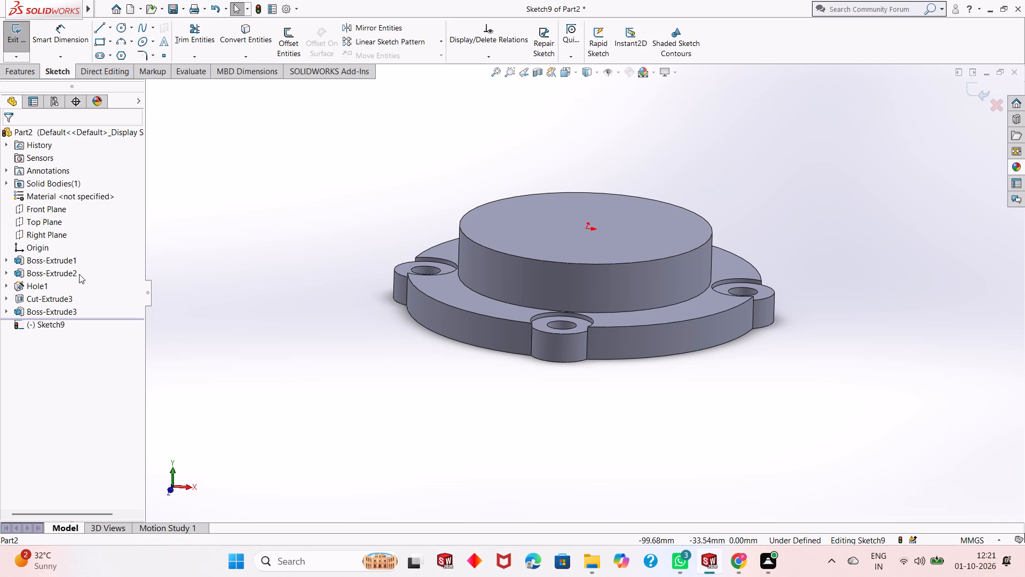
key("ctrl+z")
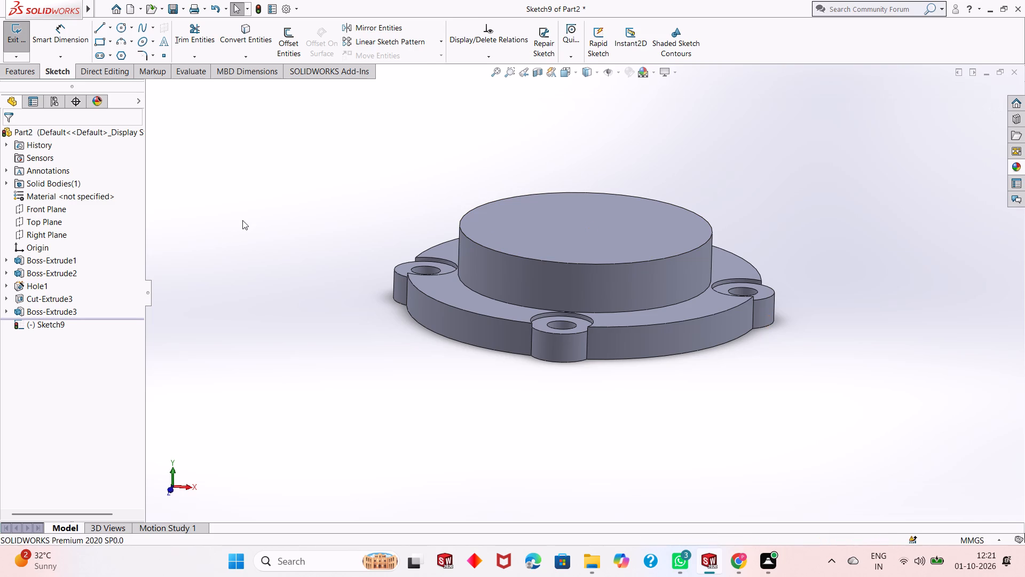
Review the extrusion settings of the base disc (Boss-Extrude1) and the central boss (Boss-Extrude3), closing each without changes.
left_click(69, 263)
left_click(81, 233)
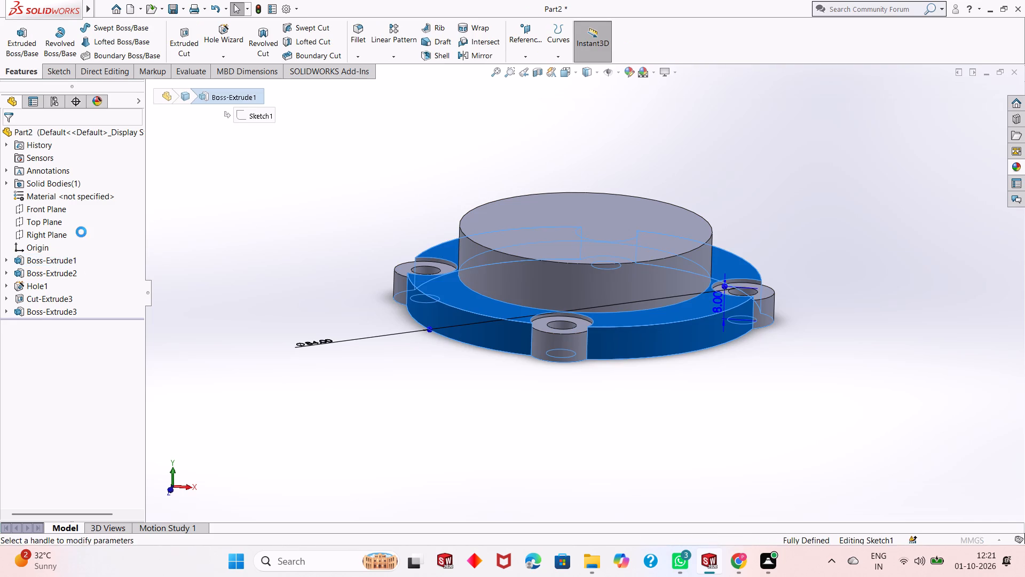
left_click(8, 139)
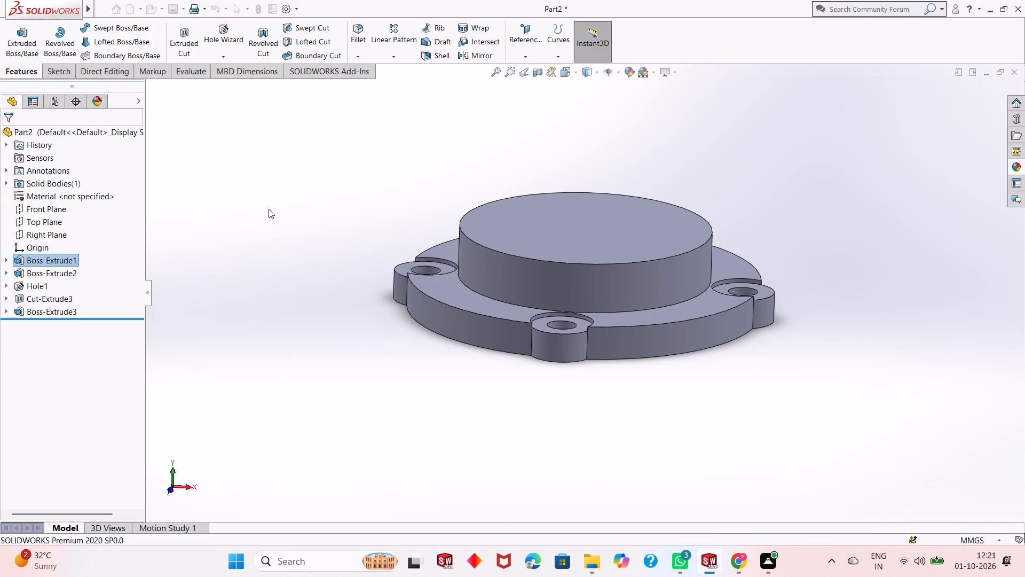
middle_click_drag(408, 378, 397, 379)
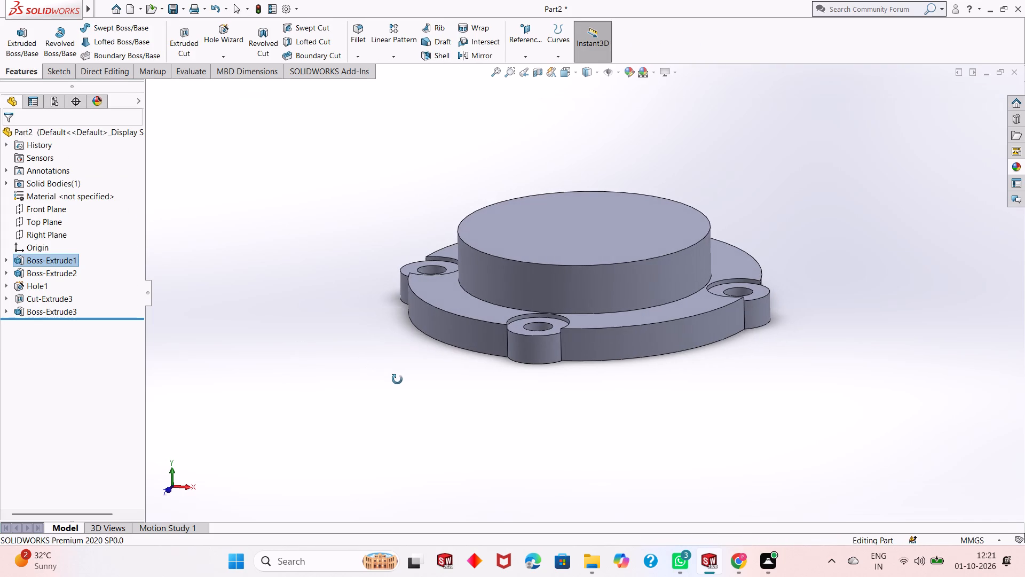
middle_click_drag(397, 379, 419, 382)
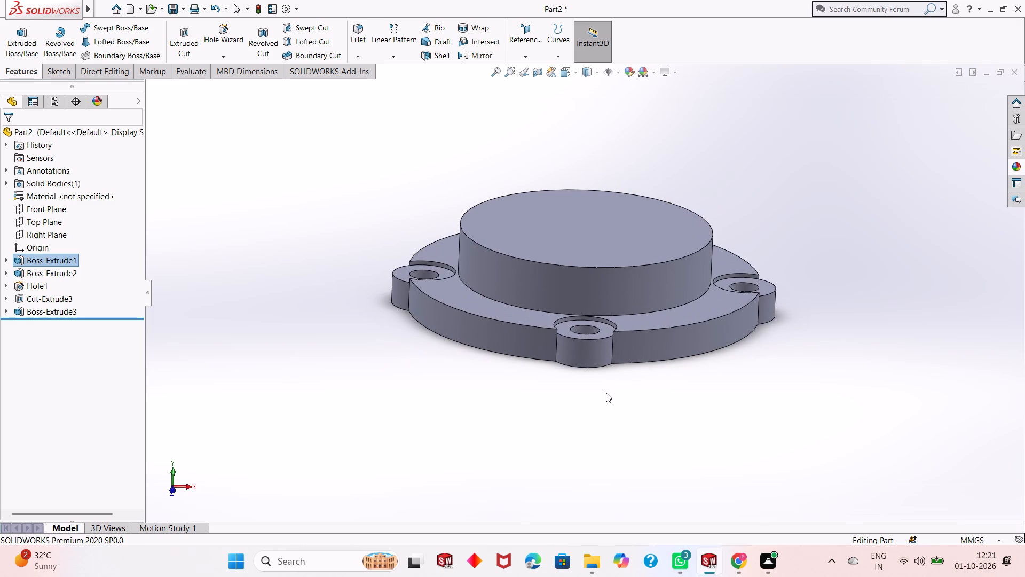
middle_click_drag(674, 333, 671, 356)
key("Escape")
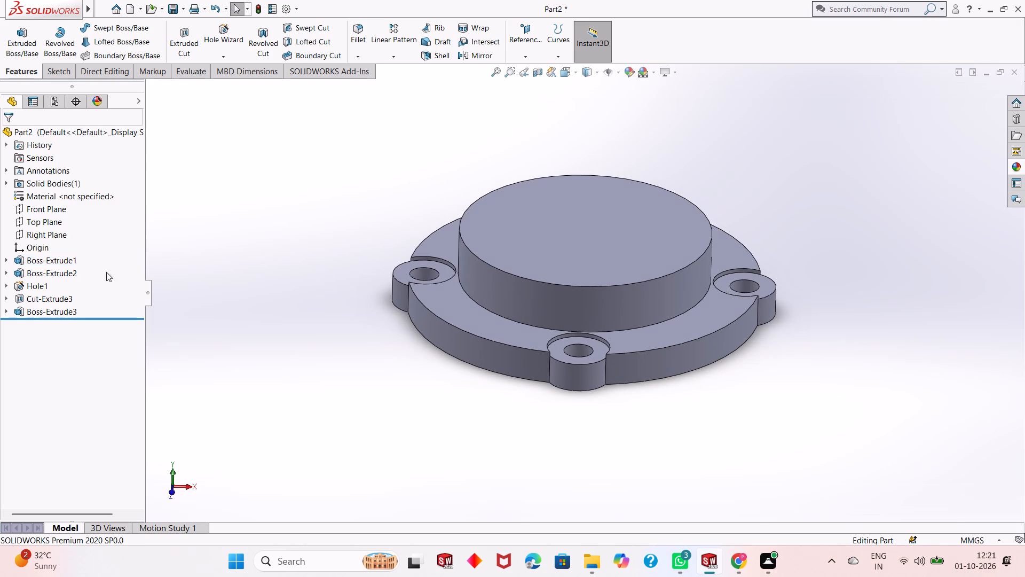
key("Escape")
left_click(59, 310)
left_click(67, 280)
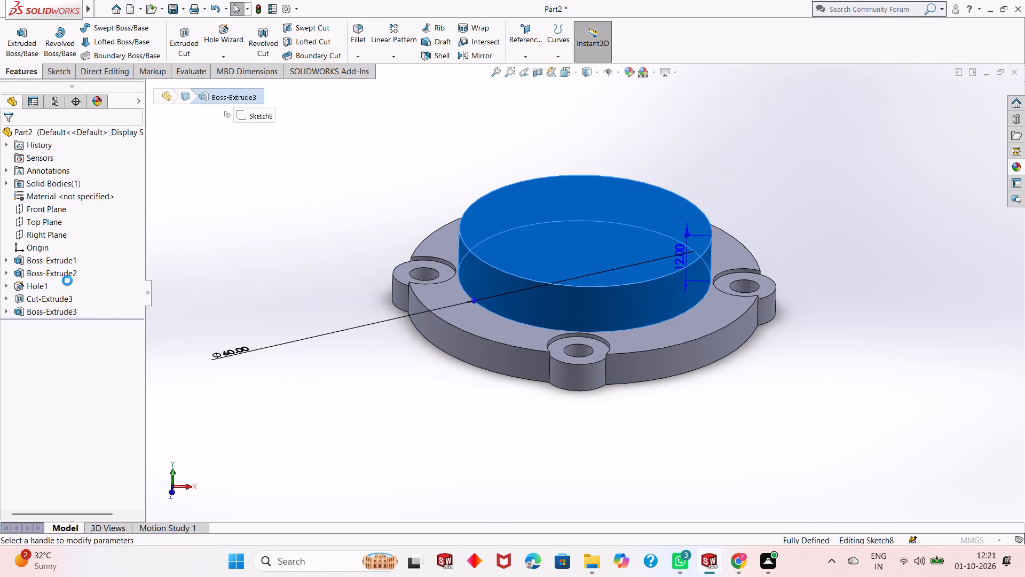
left_click(6, 132)
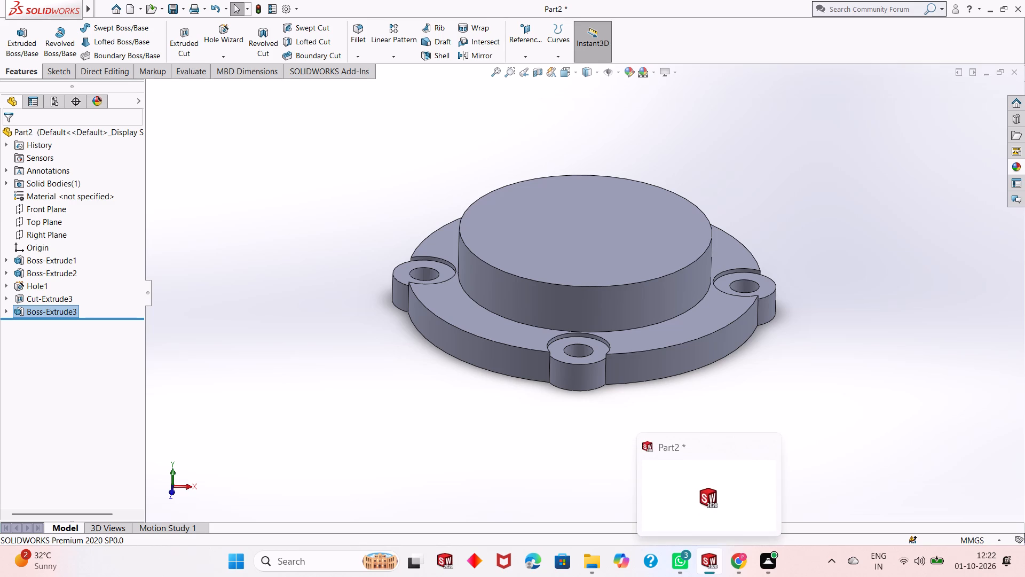
Sketch a circle about 38 mm in diameter, centred on the origin, on the central boss's top face.
left_click(577, 255)
left_click(621, 225)
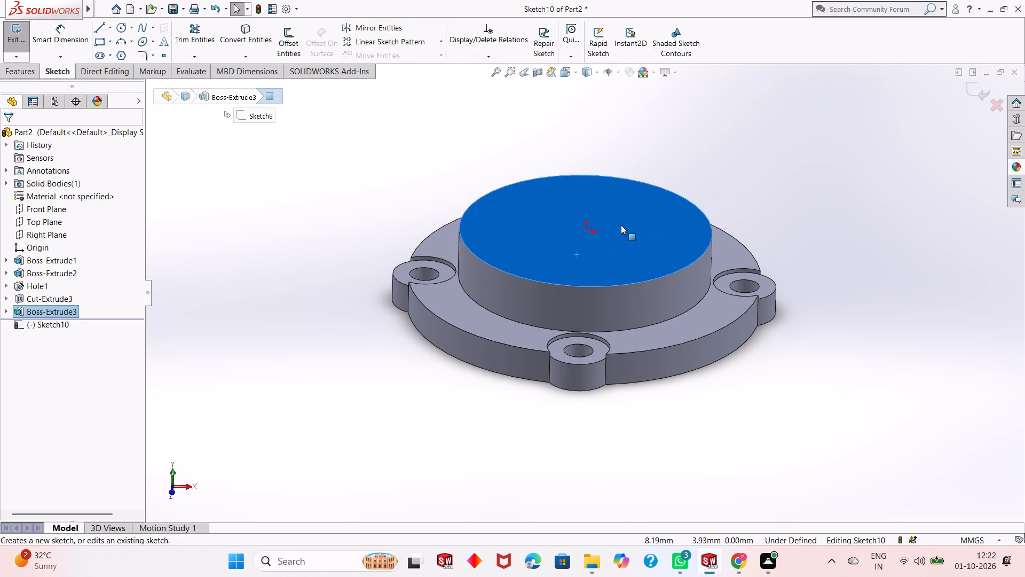
key("ctrl+8")
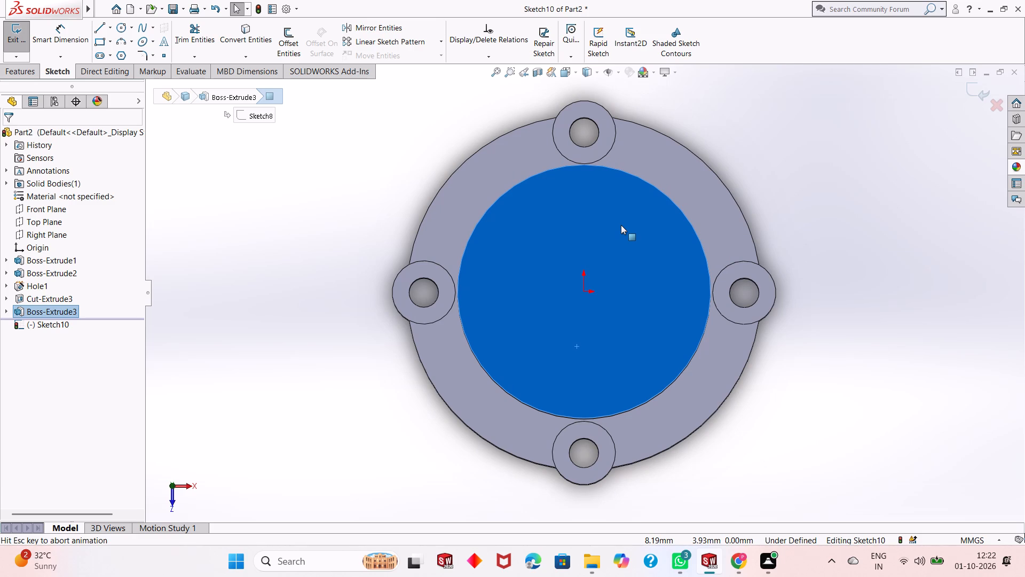
type("40")
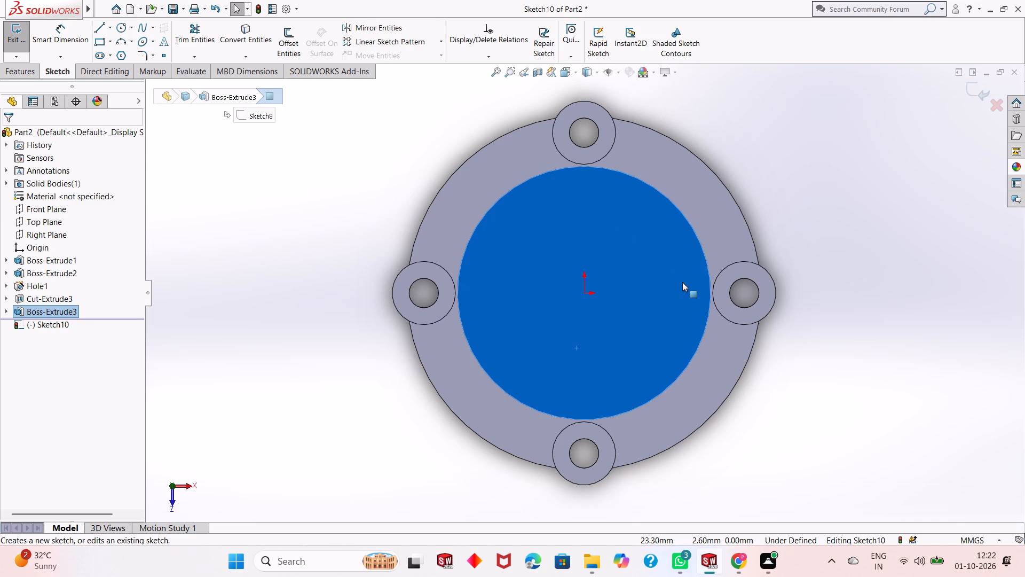
key("Escape")
key("Escape")
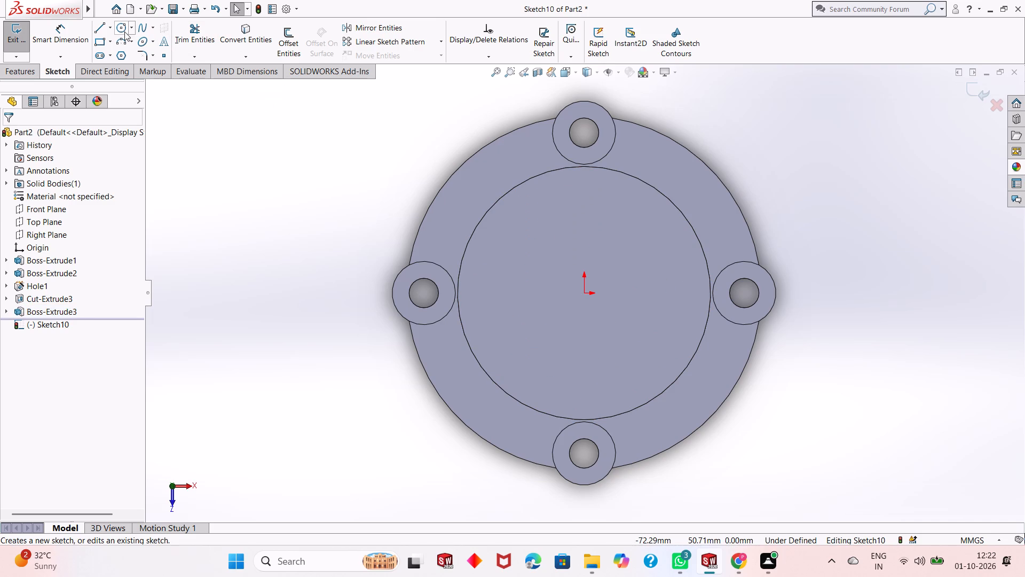
left_click(124, 30)
left_click(585, 294)
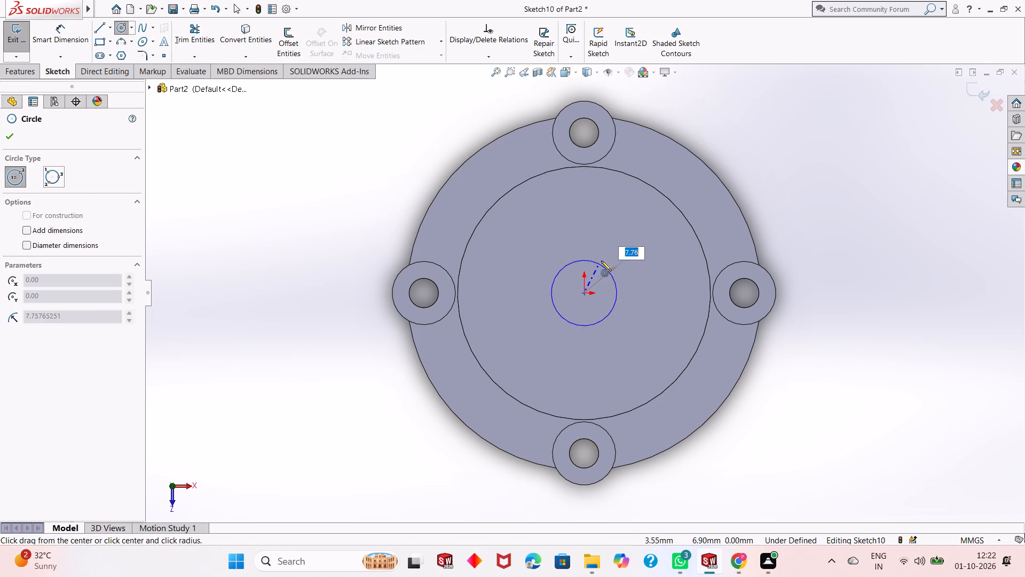
left_click(625, 223)
right_click(282, 179)
left_click(297, 186)
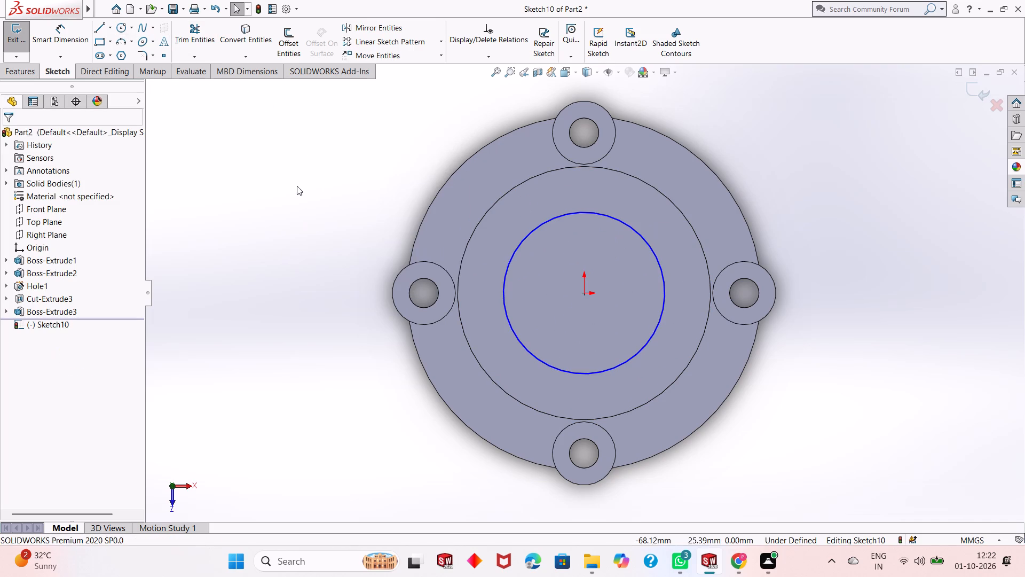
Dimension the new circle's diameter and set it to 40 mm.
left_click(68, 42)
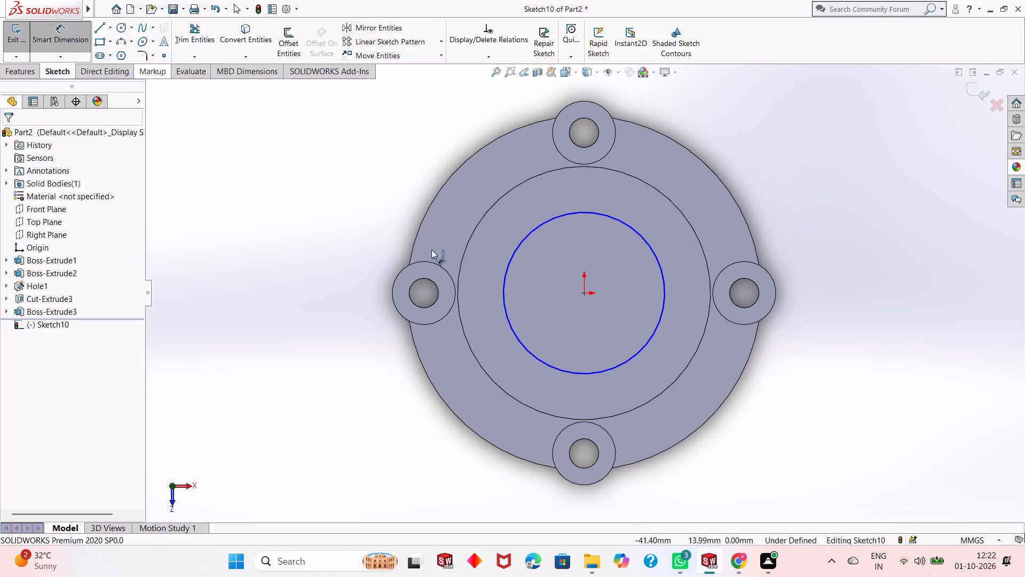
left_click(542, 365)
left_click(318, 484)
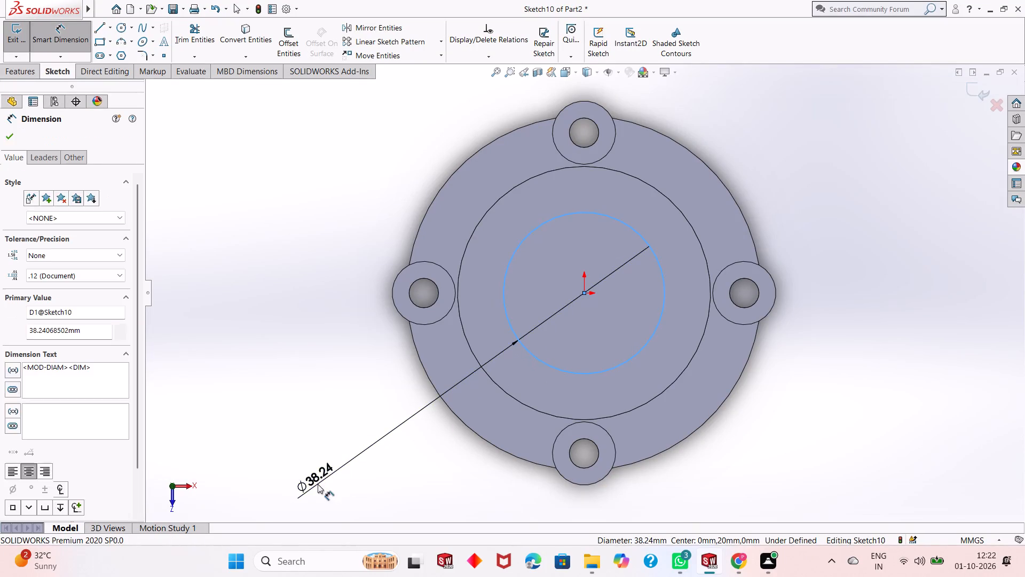
type("40")
key("Return")
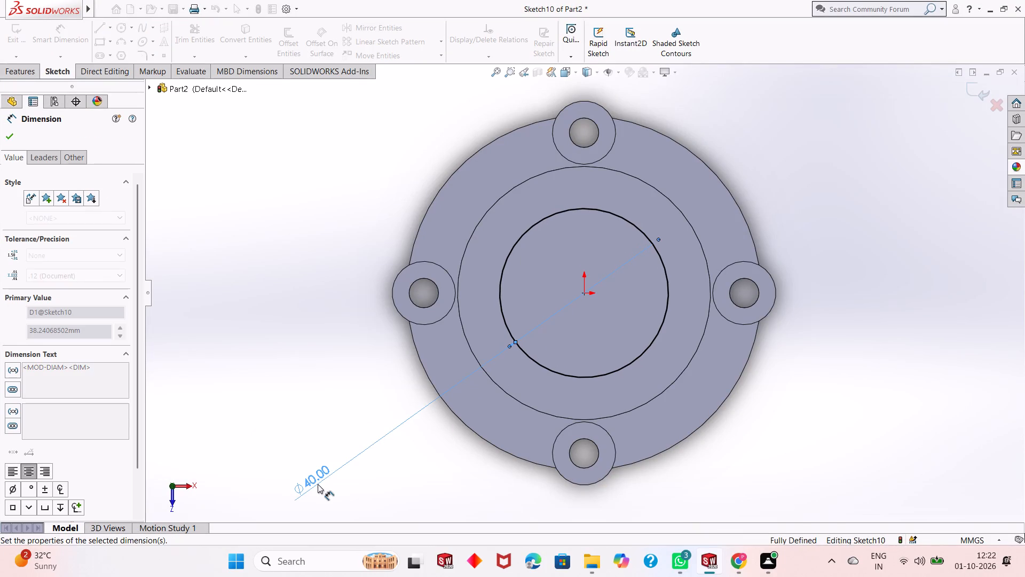
right_click(285, 330)
left_click(293, 363)
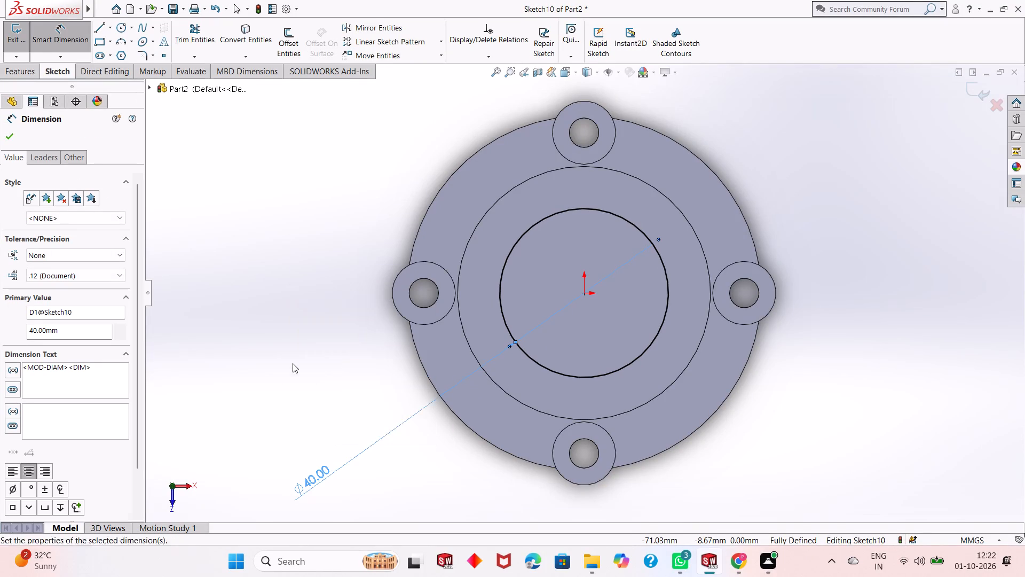
Extrude the 40 mm circle upward as a blind, merged boss with a depth of 5 mm.
left_click(14, 73)
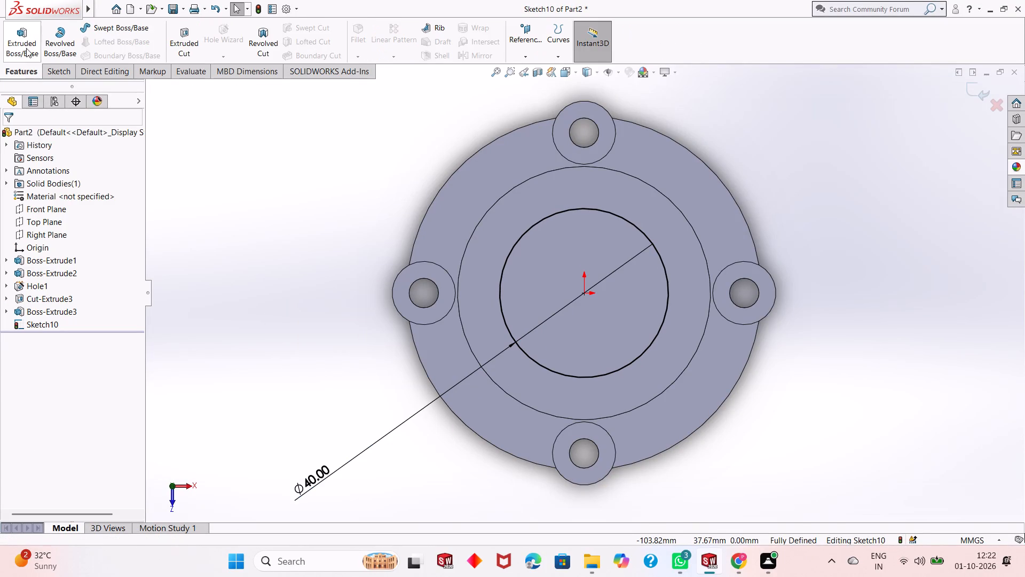
left_click(26, 42)
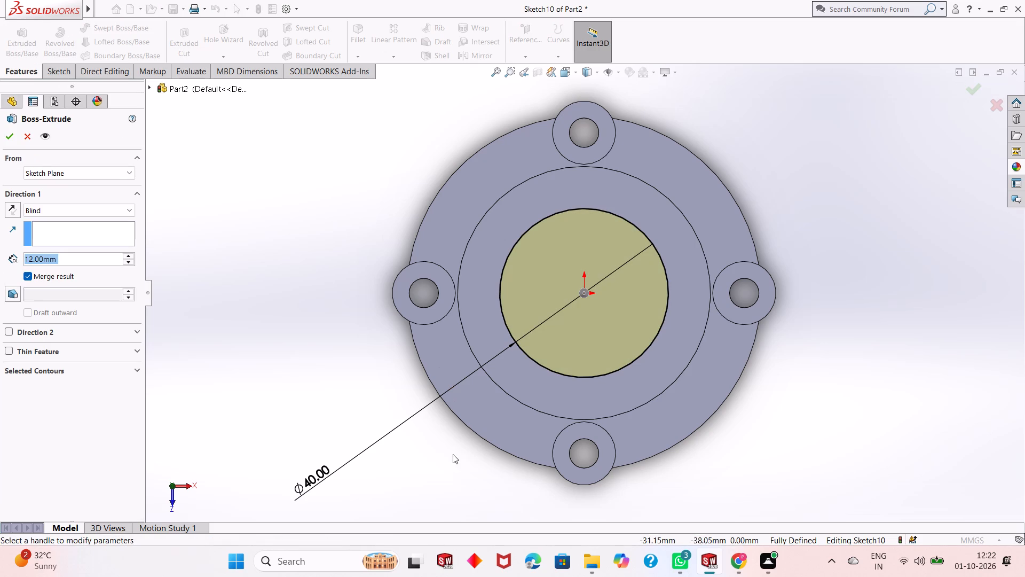
middle_click_drag(454, 458, 459, 291)
scroll(667, 177, "down", 2)
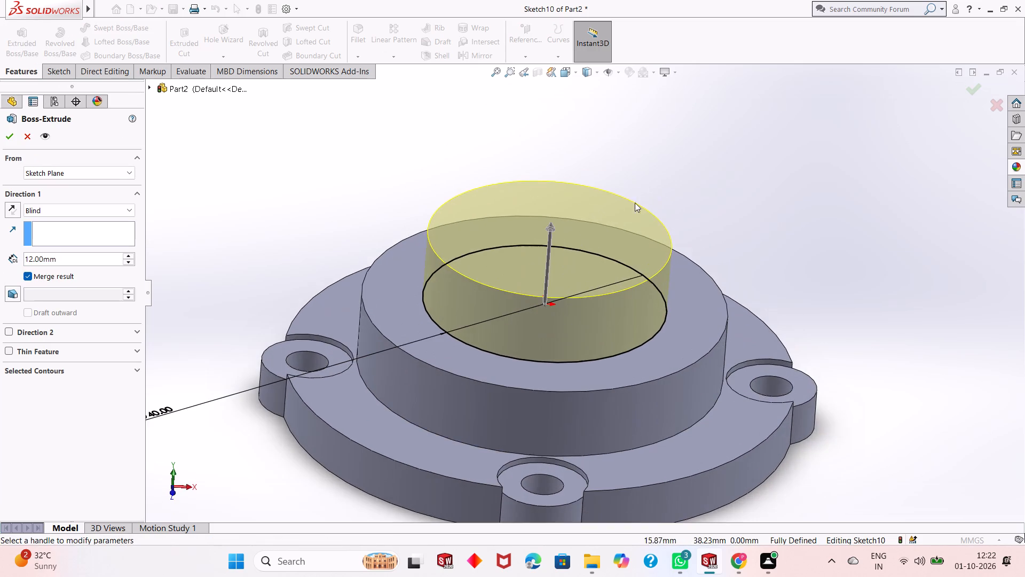
scroll(610, 223, "up", 1)
scroll(583, 287, "up", 1)
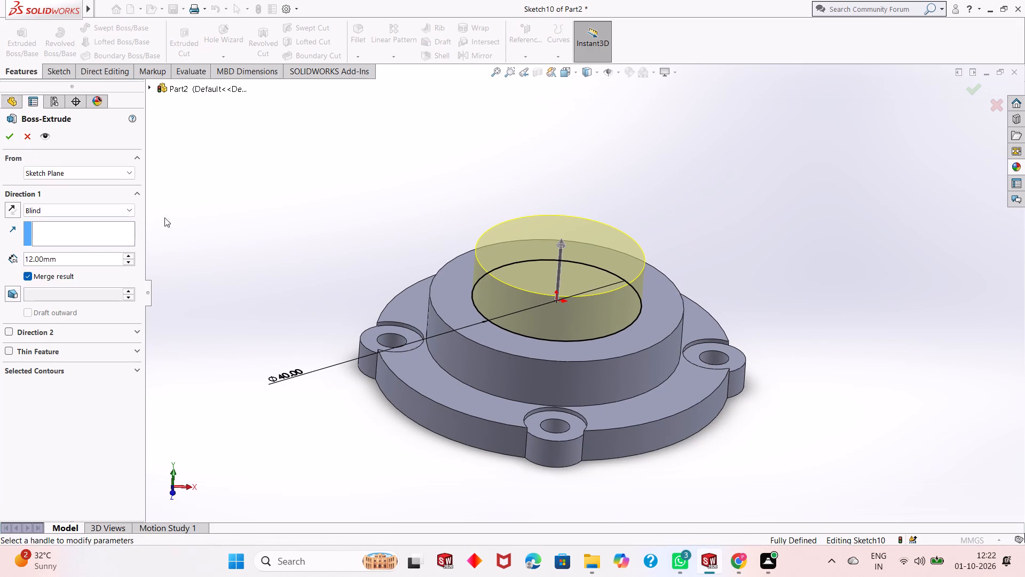
double_click(76, 258)
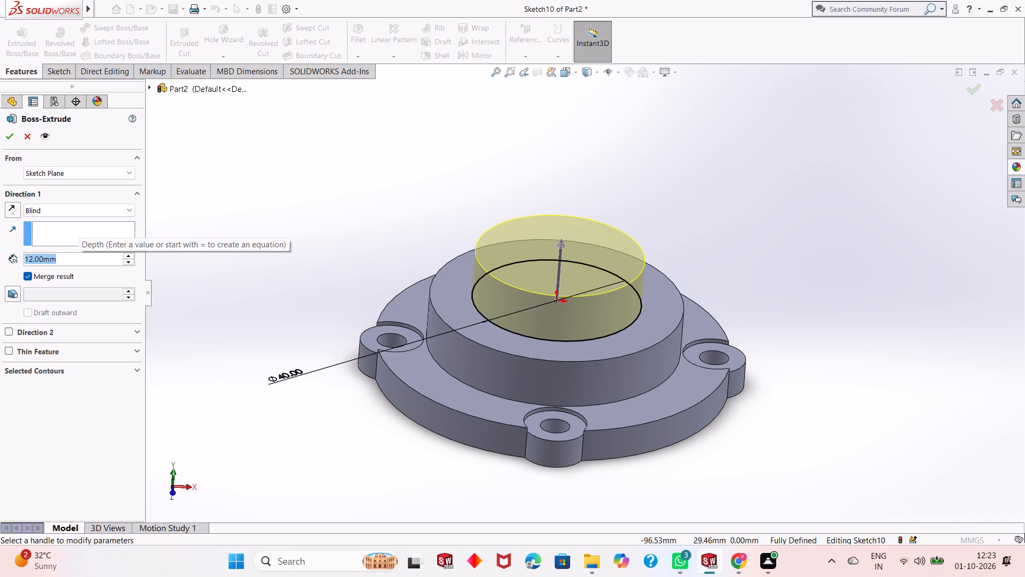
key("5")
key("Return")
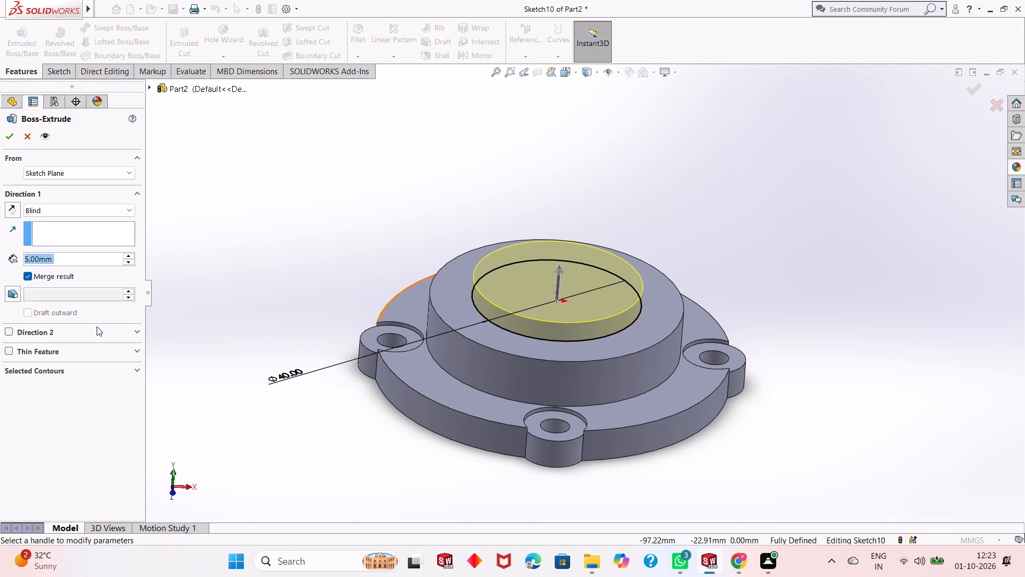
left_click(11, 142)
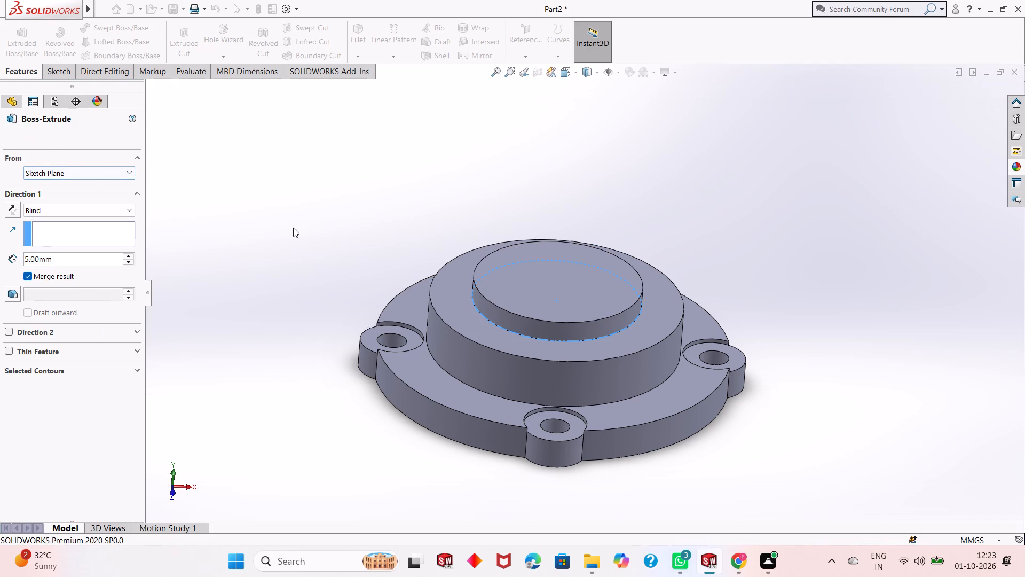
left_click(317, 235)
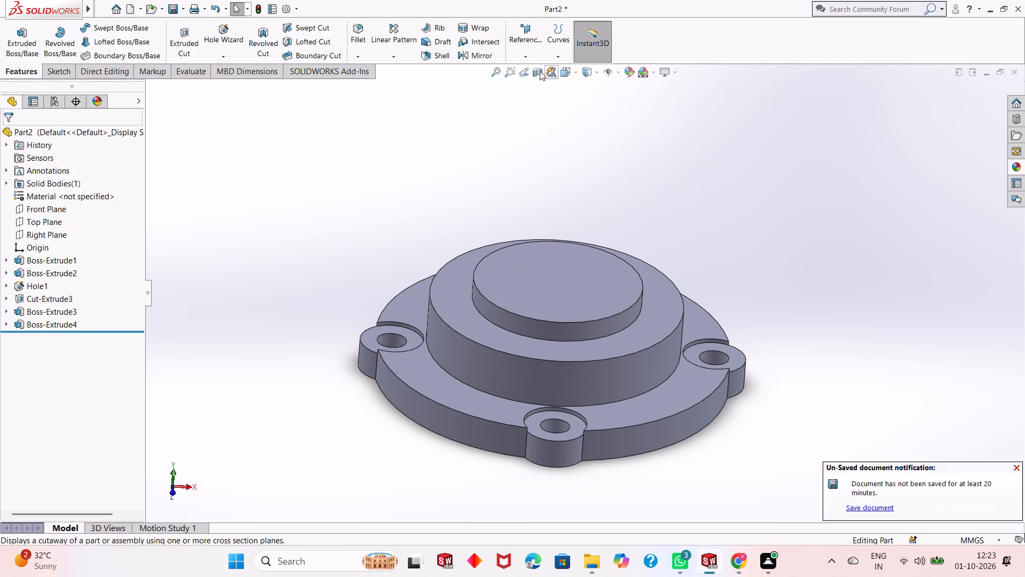
Examine the part's stepped profile and lobe holes in a section view through the Front Plane, ending with the section view switched off.
left_click(534, 75)
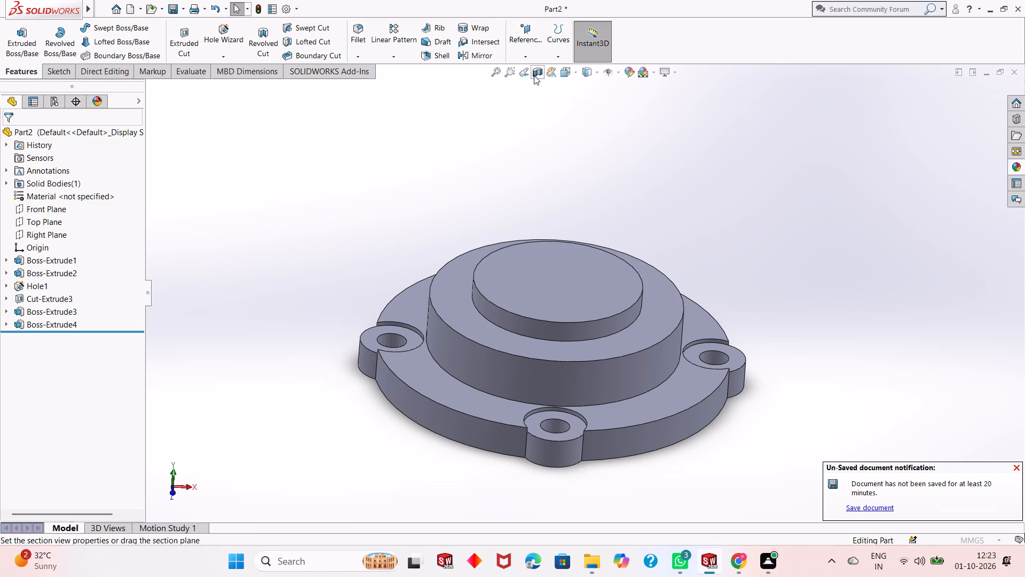
middle_click_drag(621, 463, 597, 416)
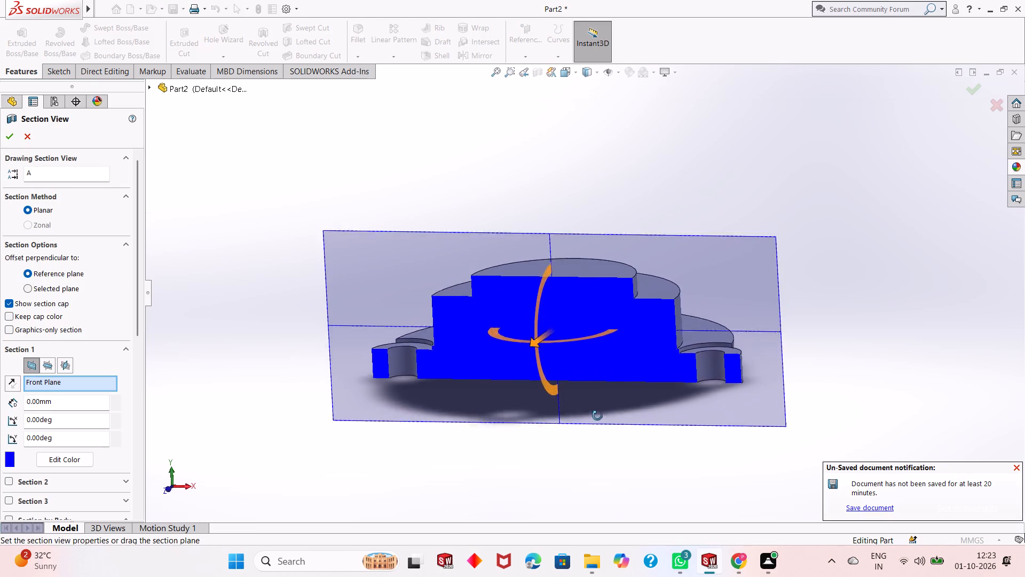
middle_click_drag(597, 416, 622, 369)
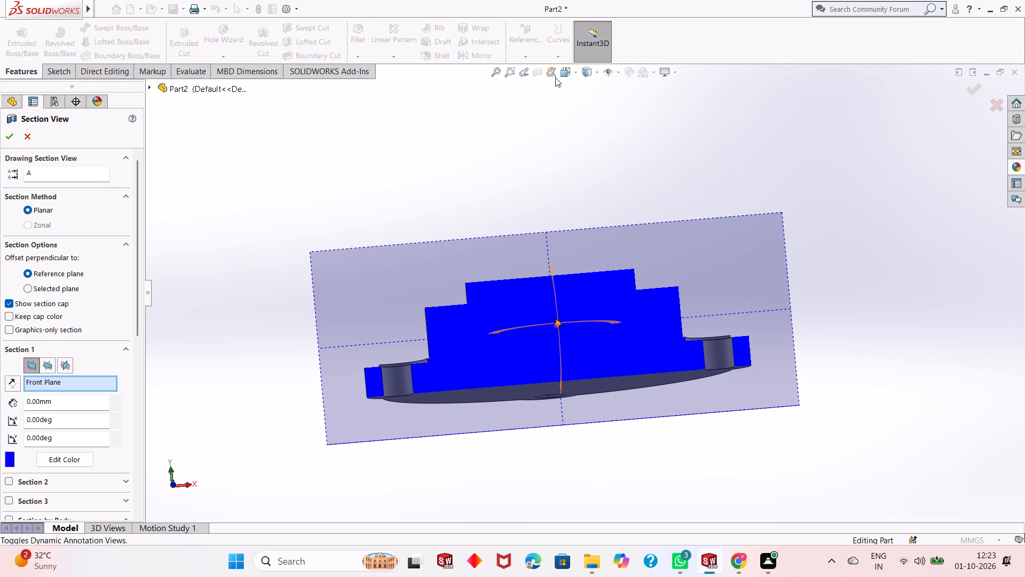
left_click(3, 135)
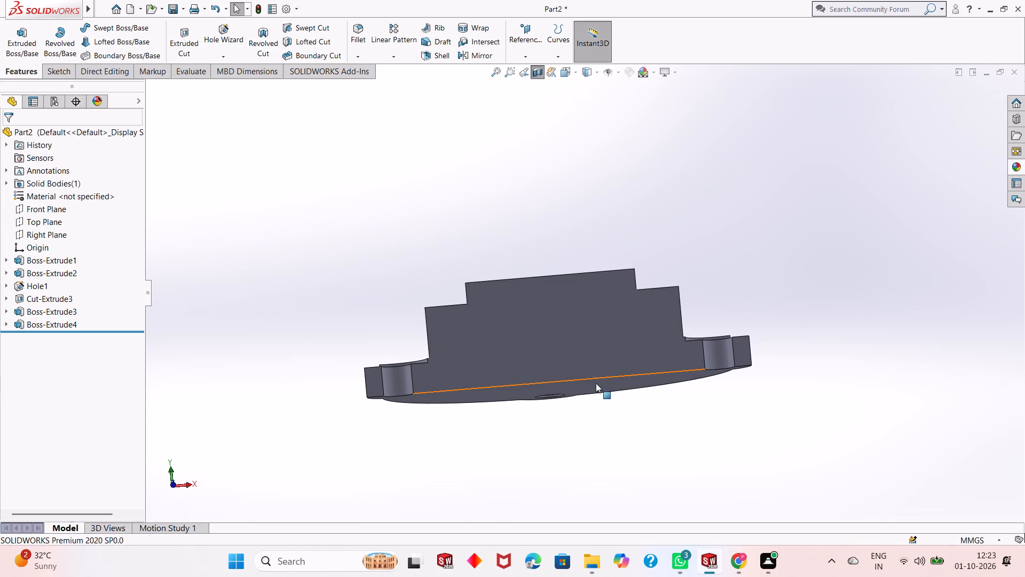
key("ctrl+8")
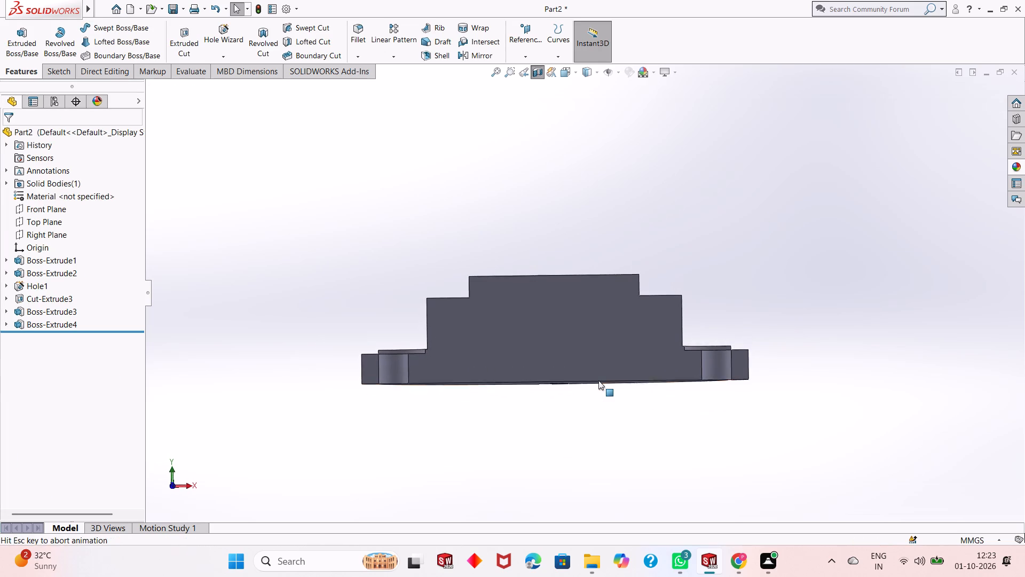
scroll(459, 346, "down", 2)
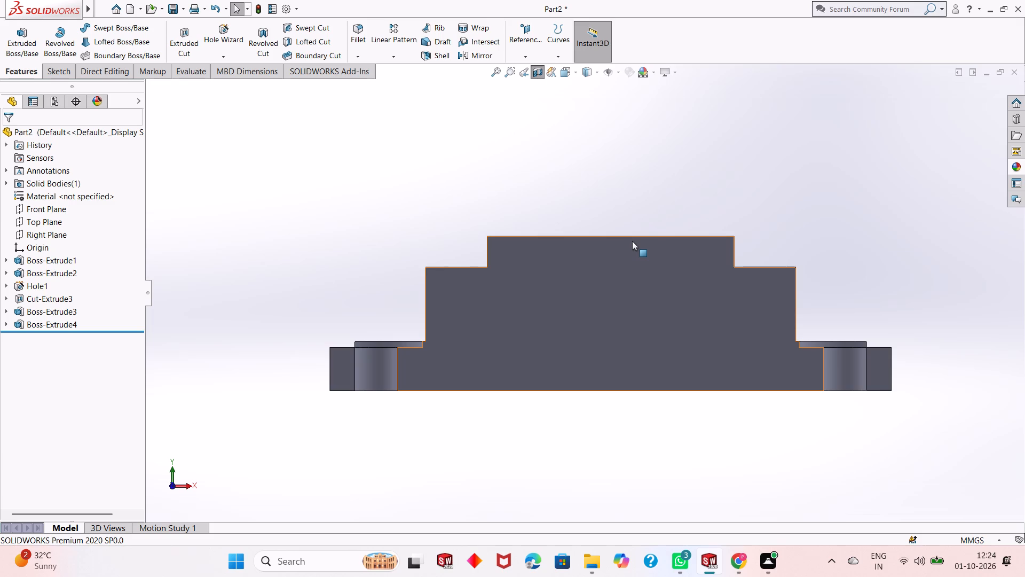
scroll(632, 241, "down", 1)
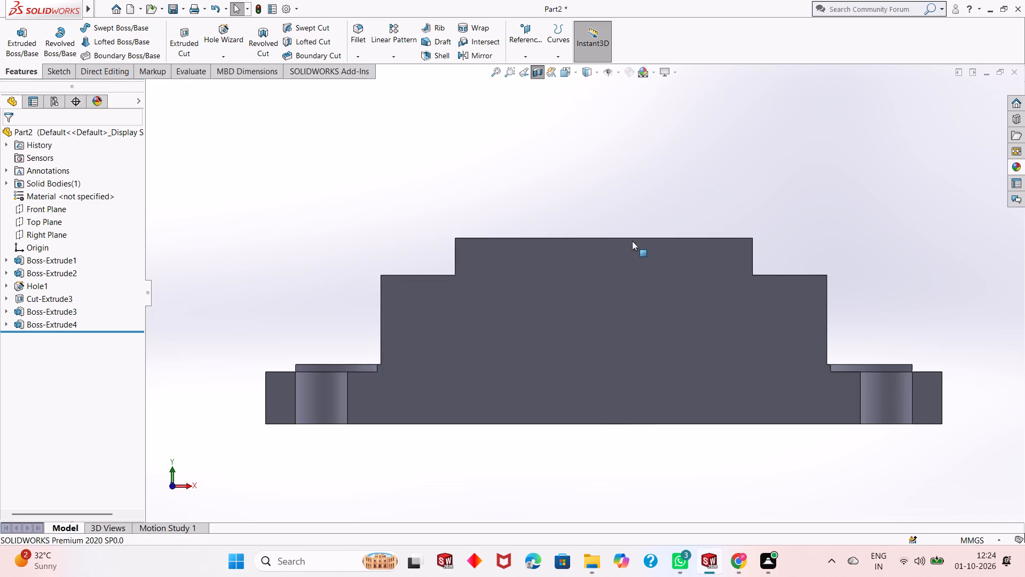
scroll(632, 241, "down", 1)
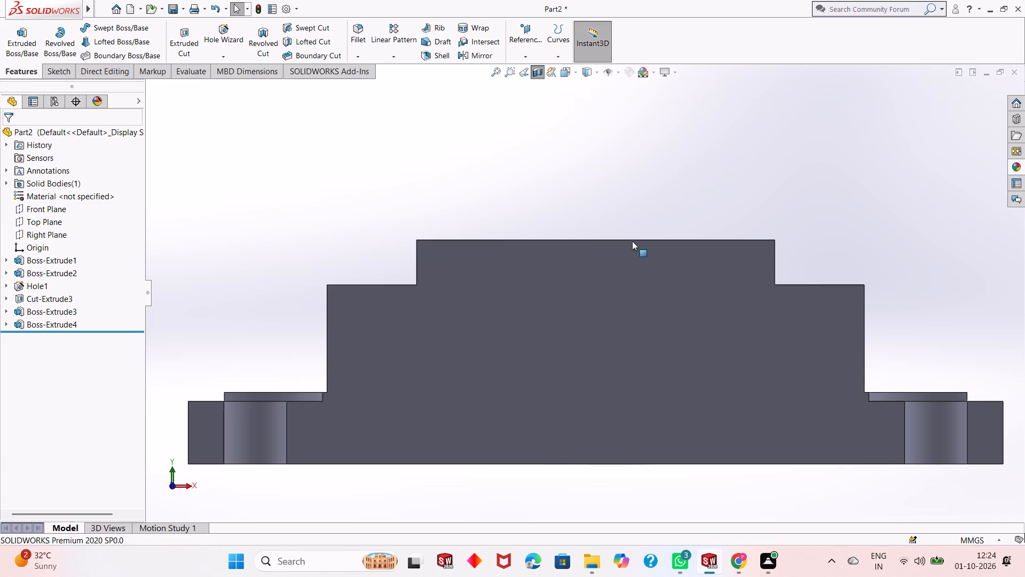
scroll(632, 241, "down", 1)
scroll(632, 241, "up", 2)
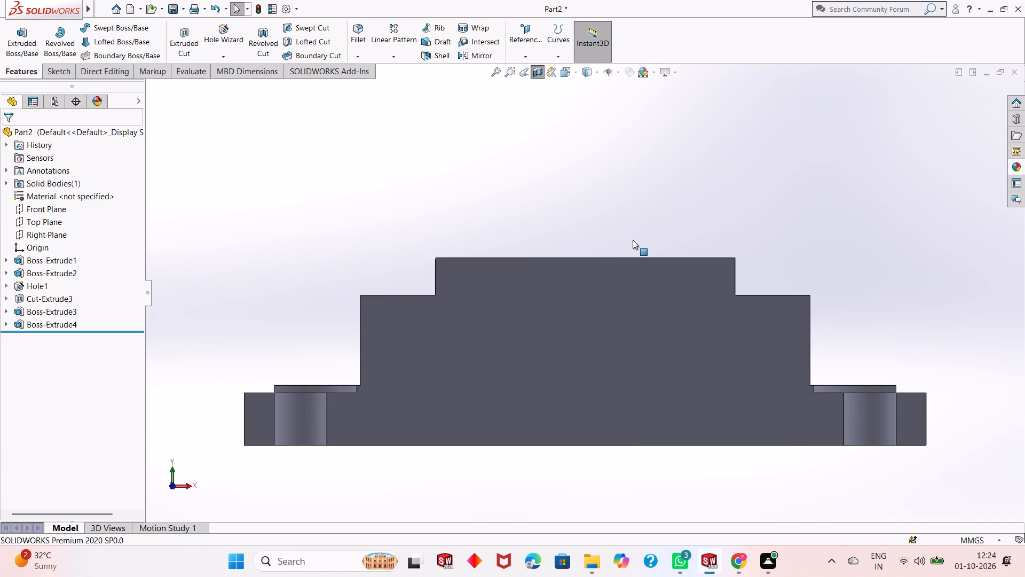
scroll(633, 240, "up", 1)
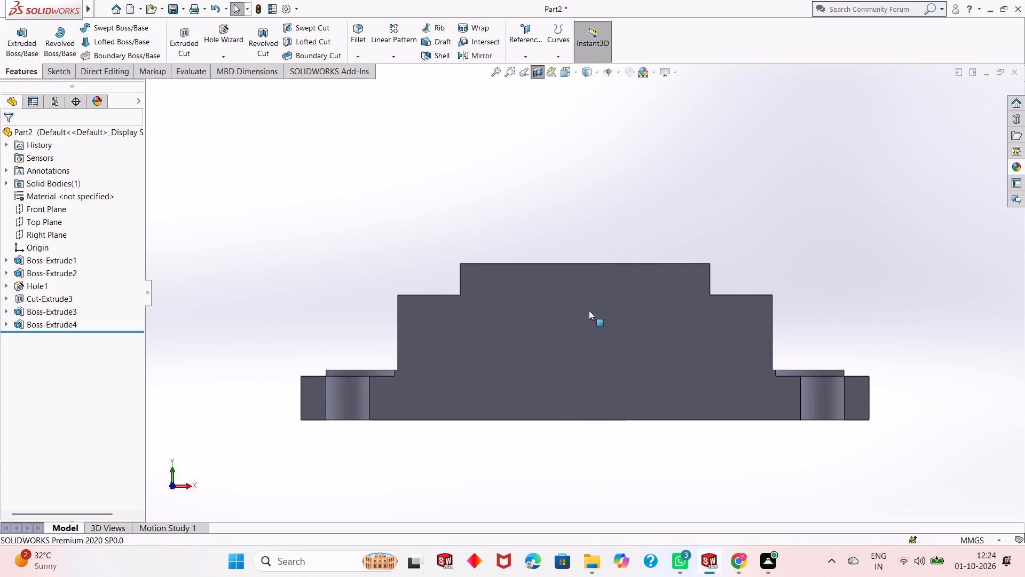
scroll(589, 310, "down", 2)
middle_click_drag(589, 313, 582, 341)
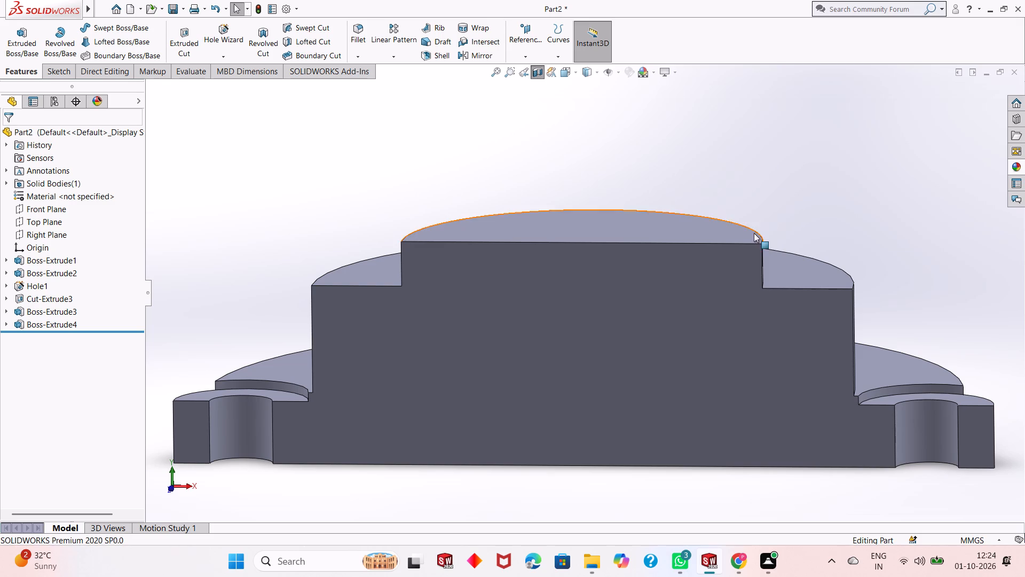
scroll(730, 310, "up", 1)
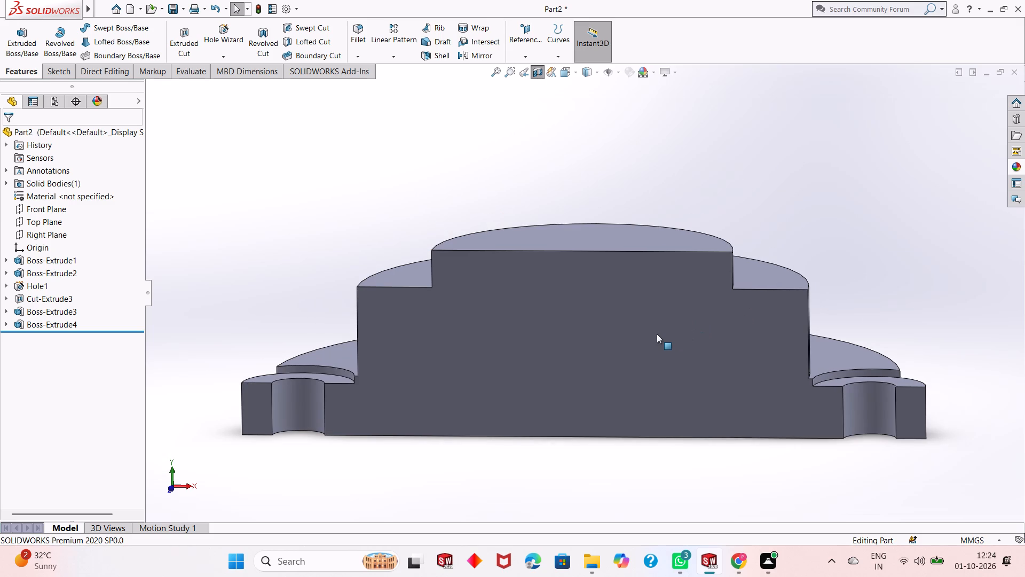
middle_click_drag(563, 365, 562, 346)
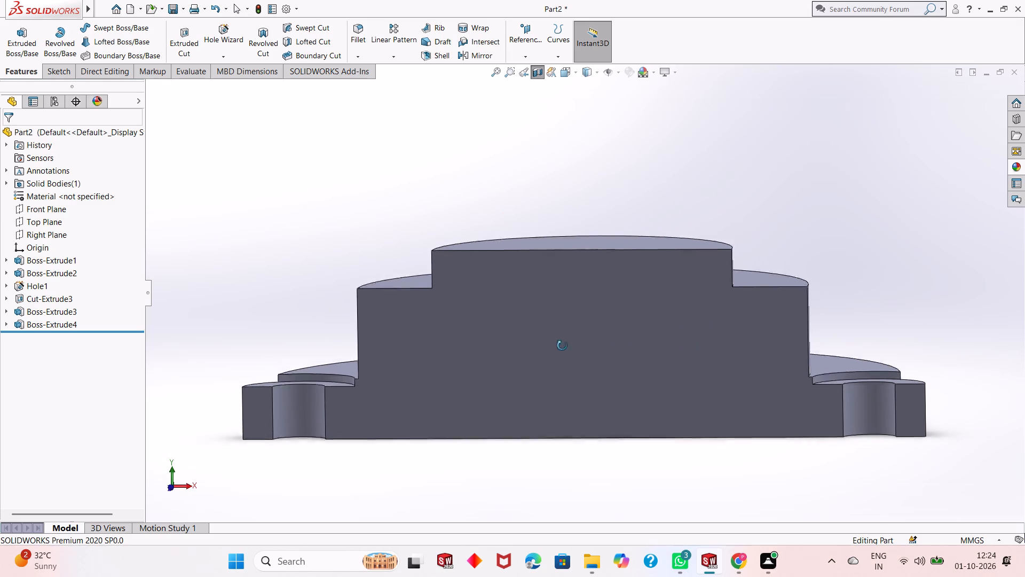
middle_click_drag(562, 346, 562, 309)
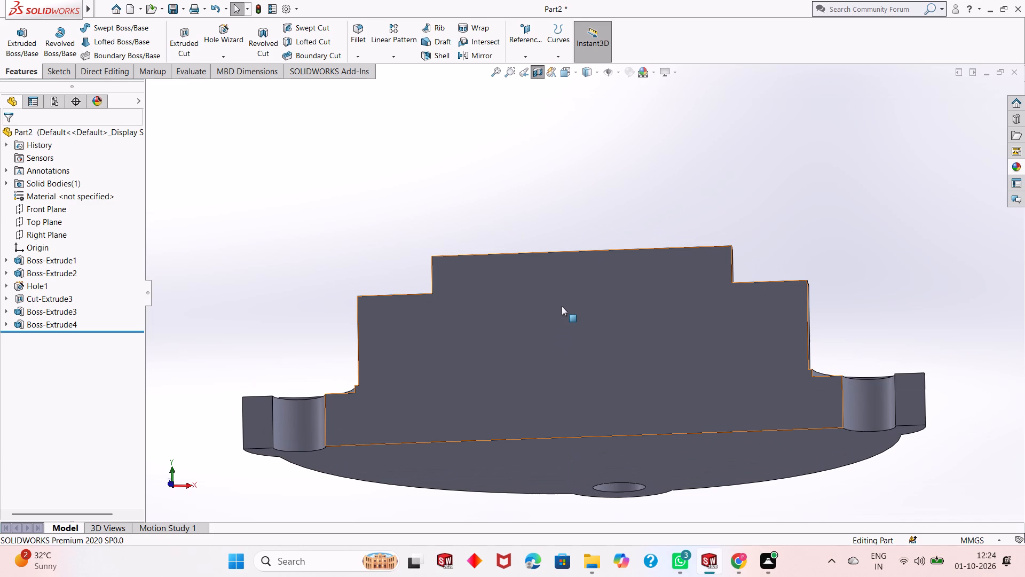
middle_click_drag(523, 353, 556, 419)
scroll(556, 383, "up", 1)
middle_click_drag(529, 329, 610, 368)
left_click(542, 79)
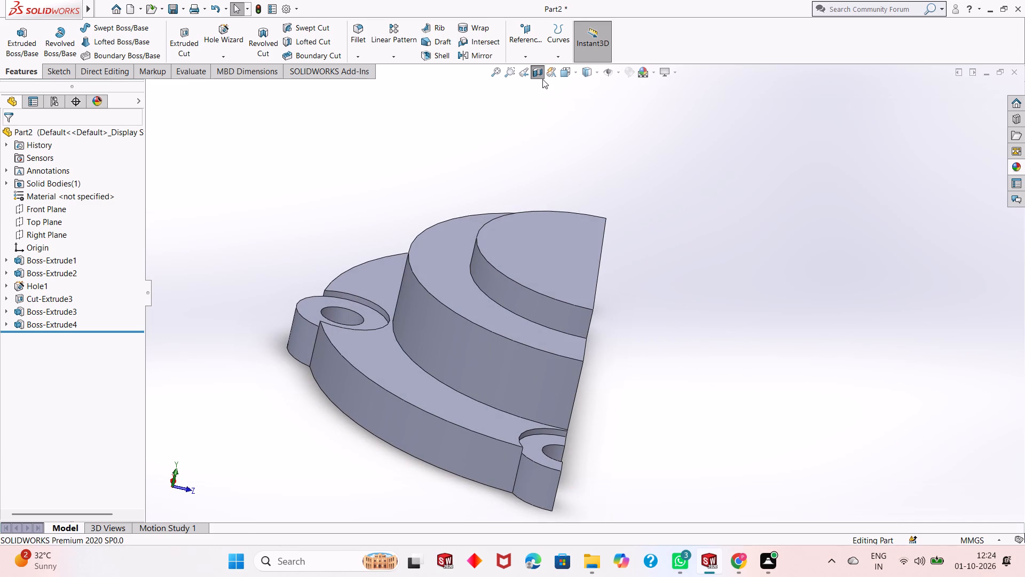
left_click(539, 75)
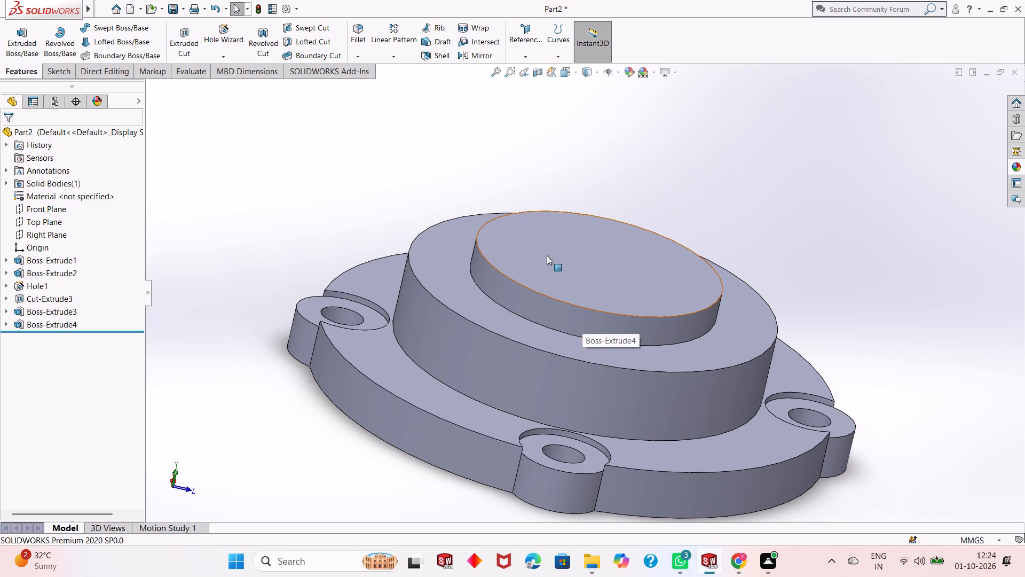
Edit the 40 mm top boss's extrusion and set its blind depth to 52 mm.
left_click(69, 326)
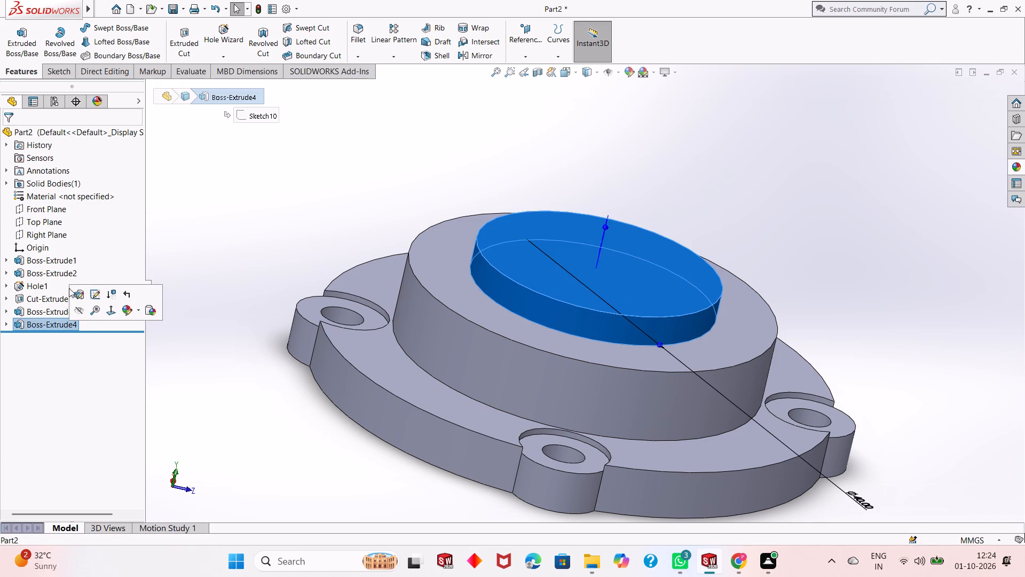
left_click(80, 297)
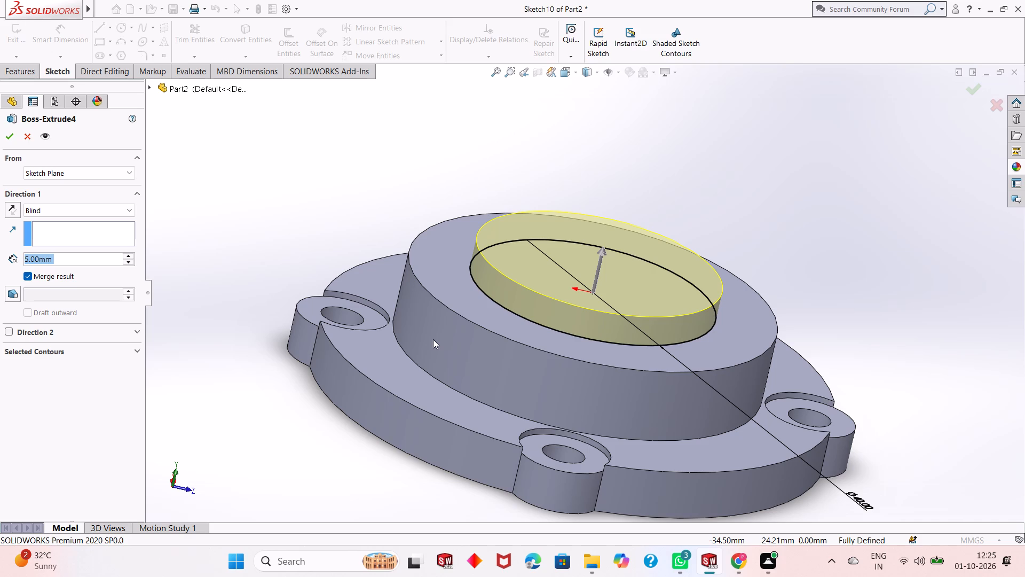
type("80")
key("minus")
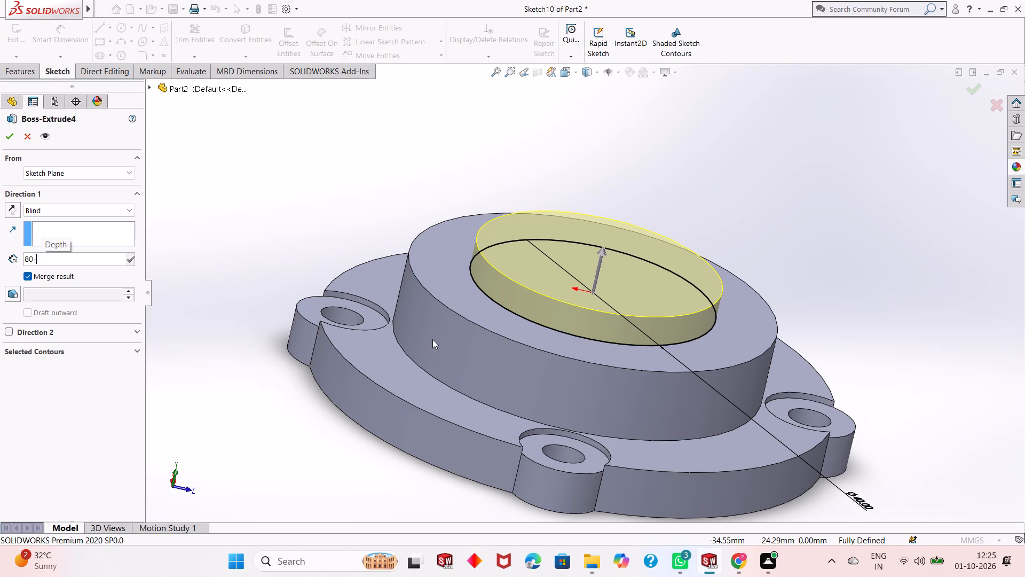
type("28")
key("Return")
scroll(436, 344, "up", 1)
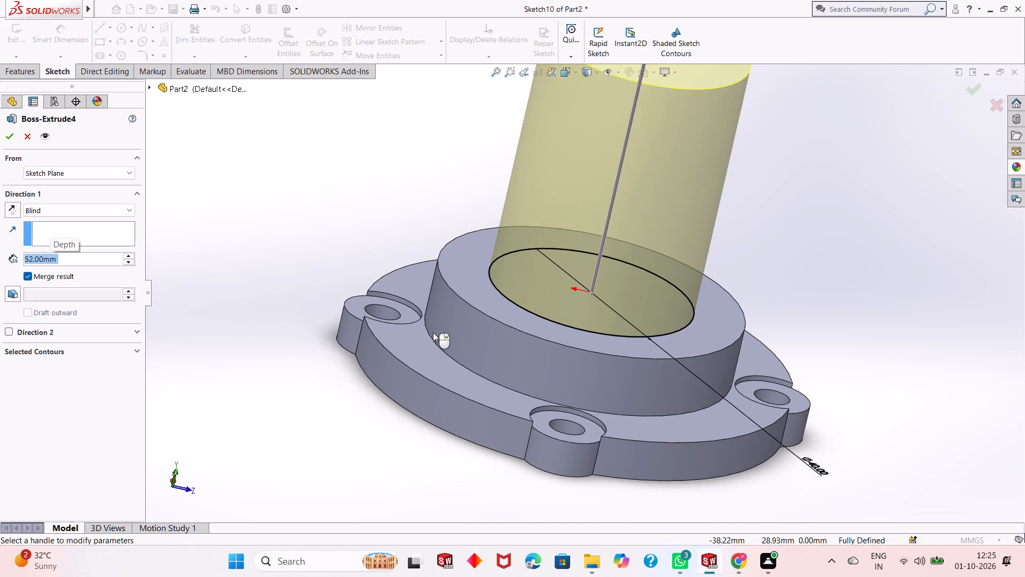
scroll(433, 332, "up", 4)
left_click(11, 137)
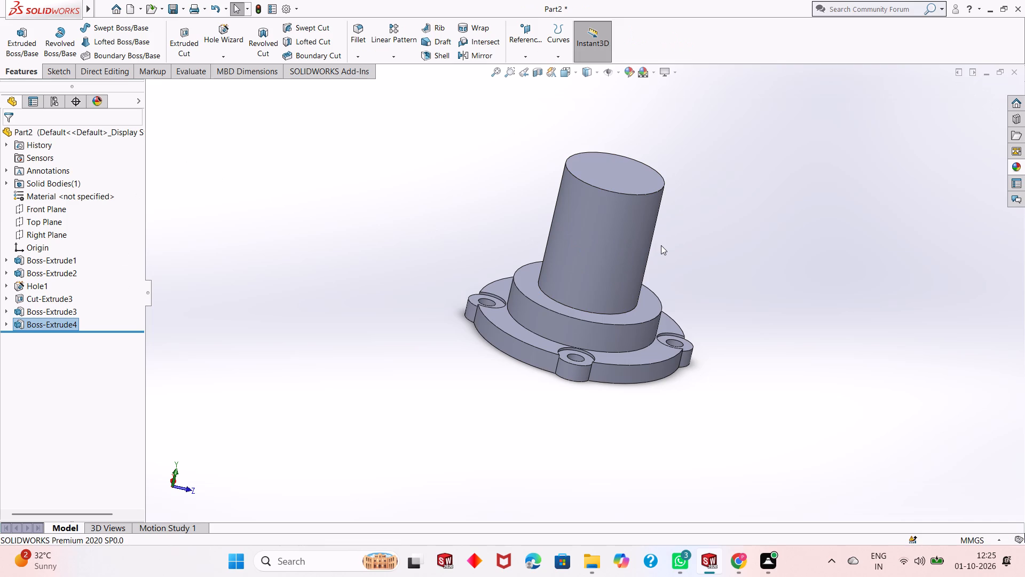
Examine the lengthened cylindrical boss and the lobed flange from several angles.
scroll(631, 246, "down", 1)
scroll(587, 271, "up", 1)
middle_click_drag(681, 303, 680, 304)
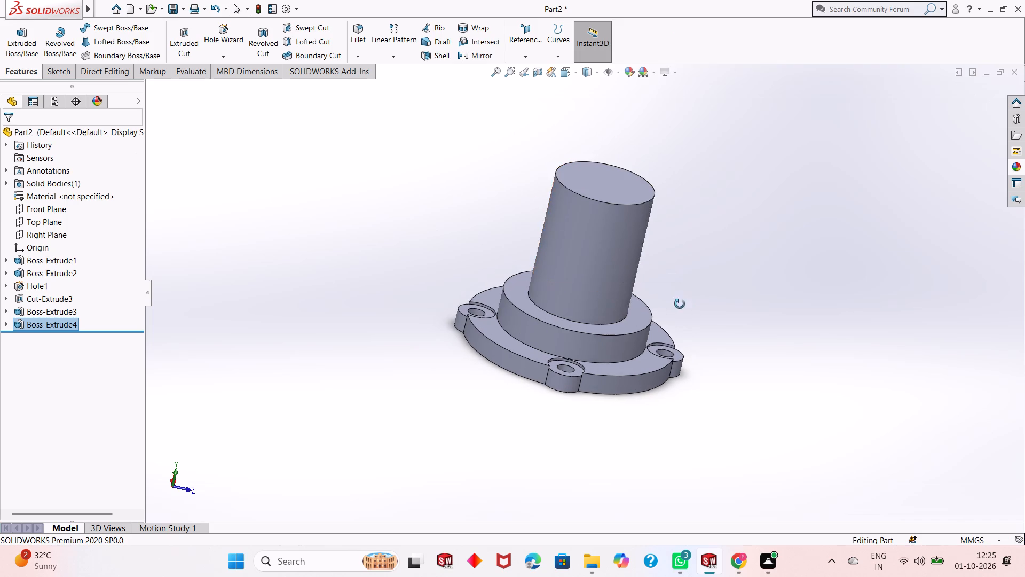
middle_click_drag(680, 304, 657, 230)
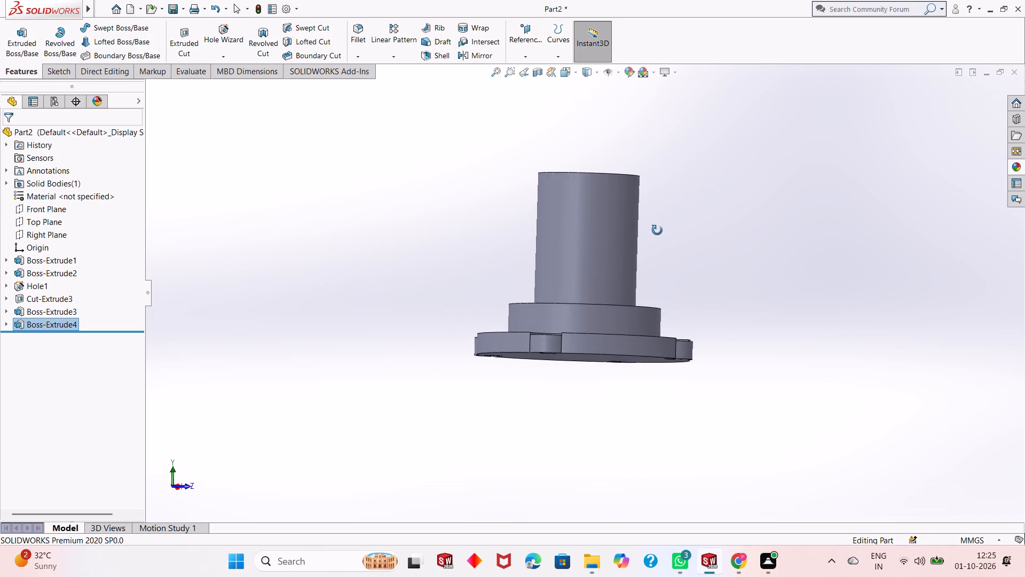
middle_click_drag(657, 230, 696, 339)
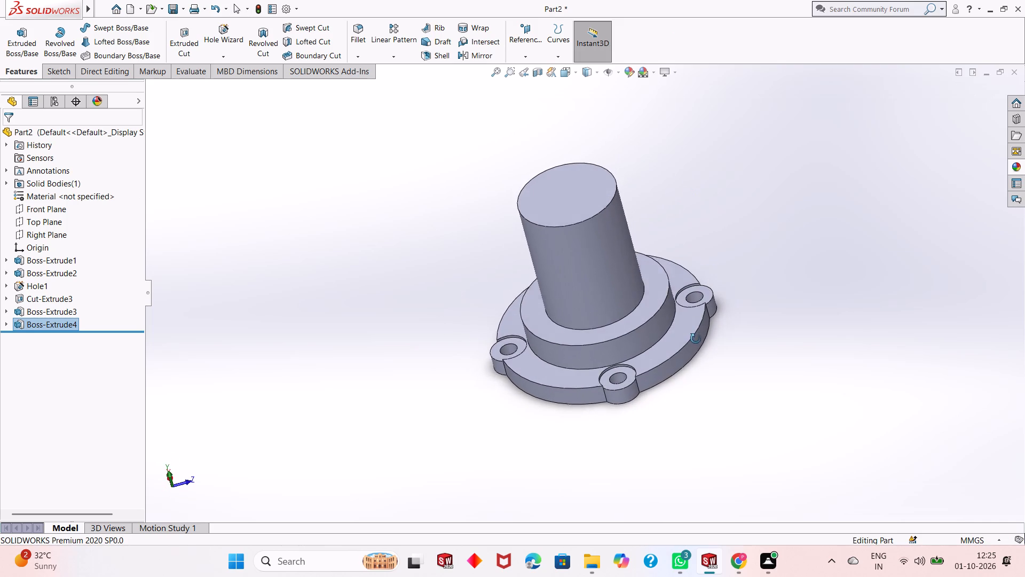
middle_click_drag(696, 339, 696, 339)
scroll(596, 258, "down", 2)
middle_click_drag(691, 248, 697, 227)
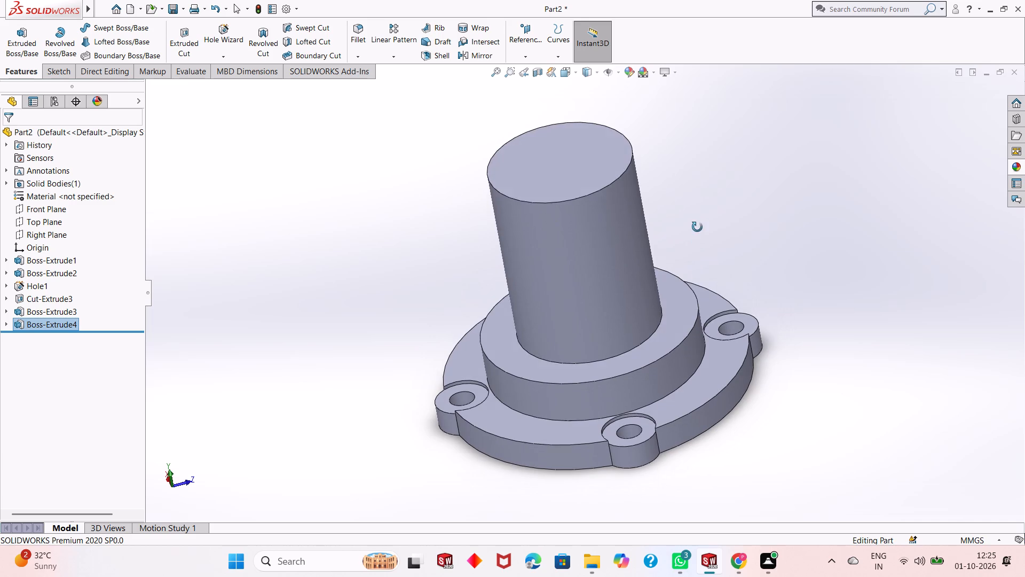
middle_click_drag(697, 227, 697, 226)
scroll(553, 223, "down", 1)
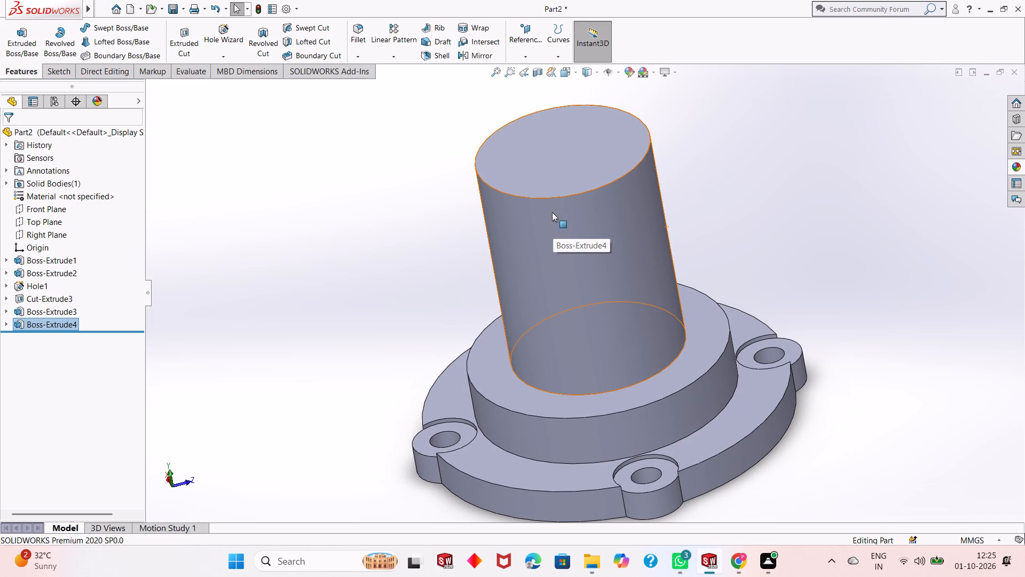
scroll(556, 216, "up", 1)
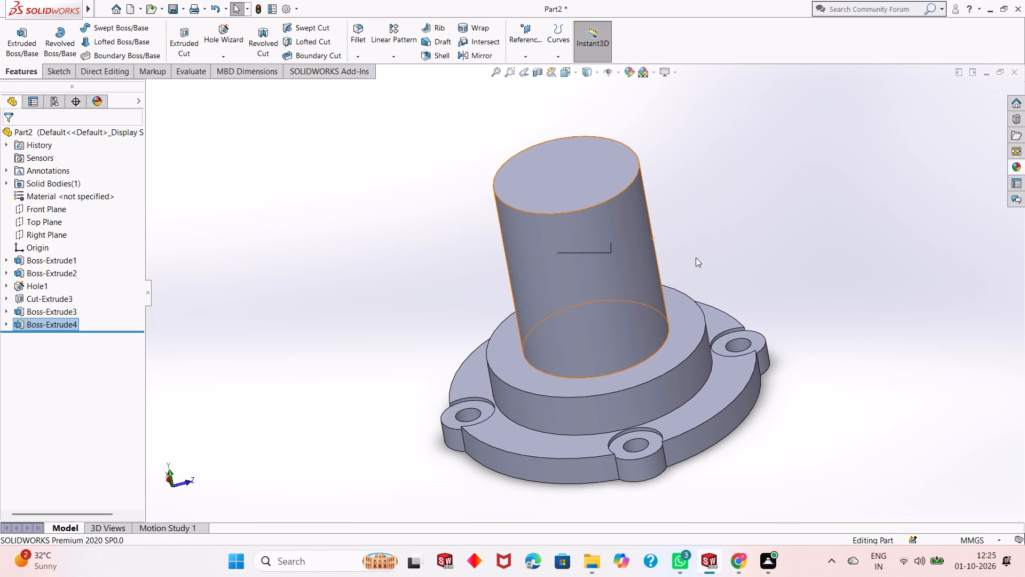
middle_click_drag(696, 258, 669, 278)
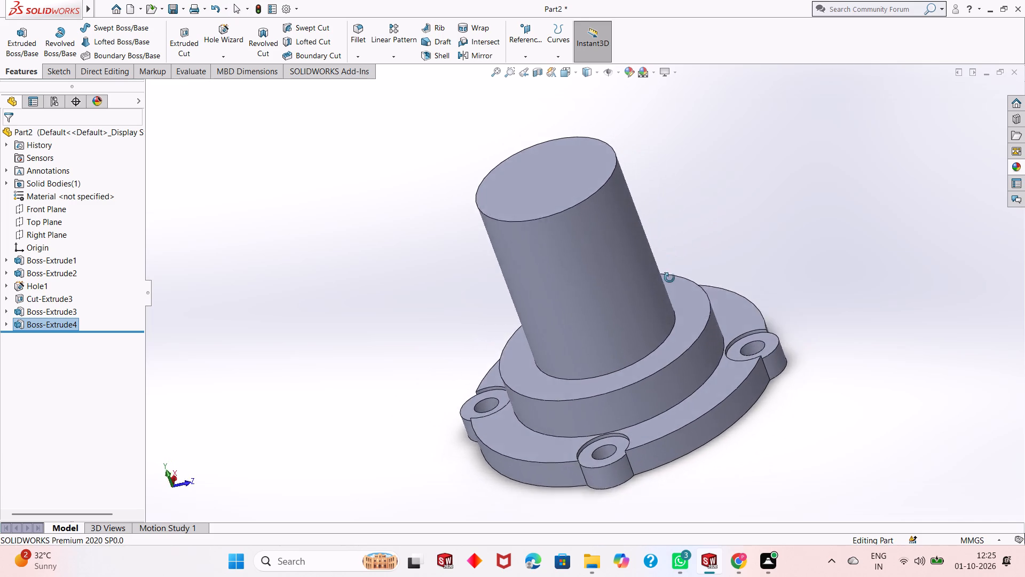
middle_click_drag(669, 278, 719, 225)
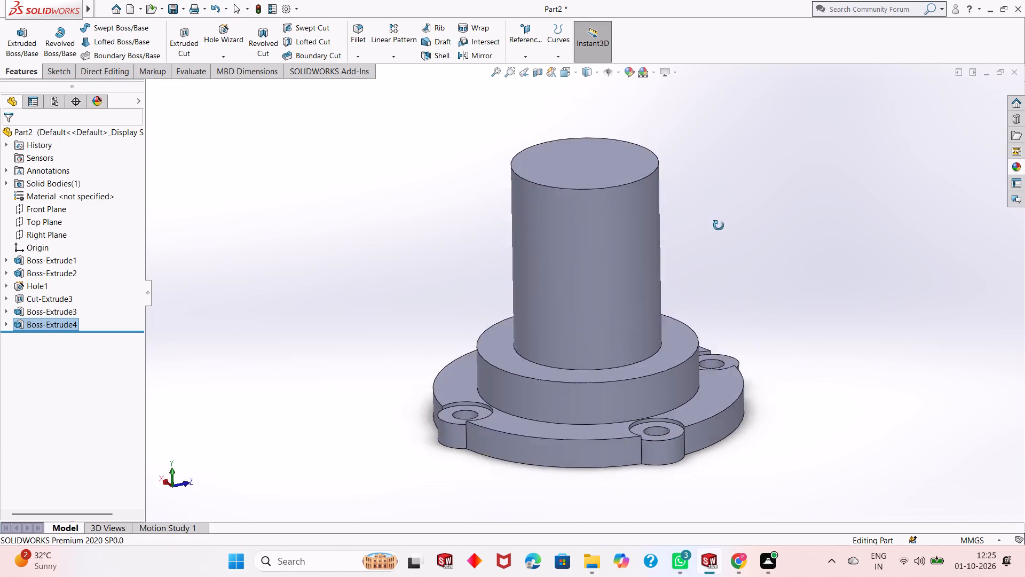
middle_click_drag(719, 225, 676, 316)
scroll(670, 291, "down", 2)
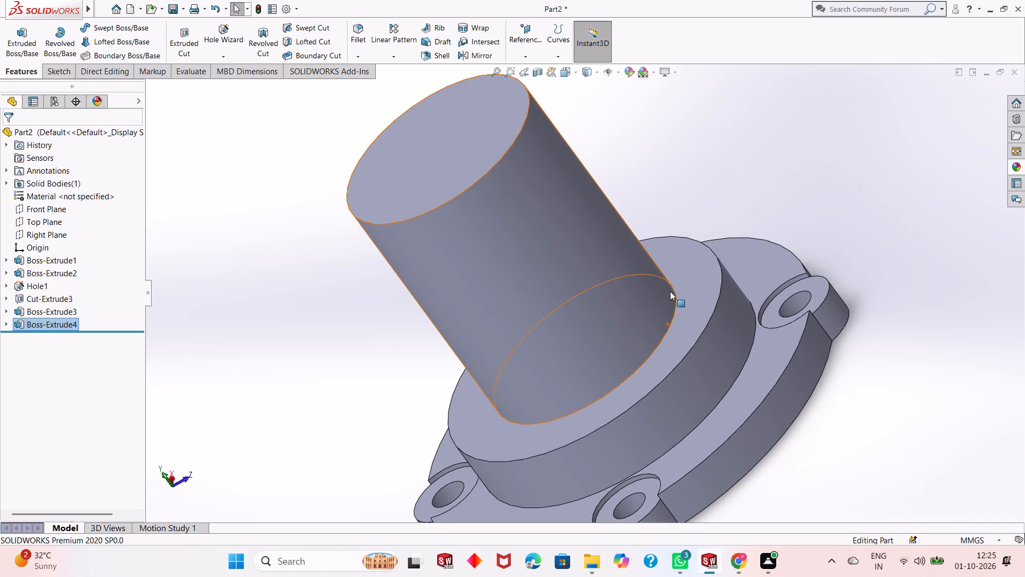
scroll(476, 267, "down", 2)
scroll(511, 273, "up", 4)
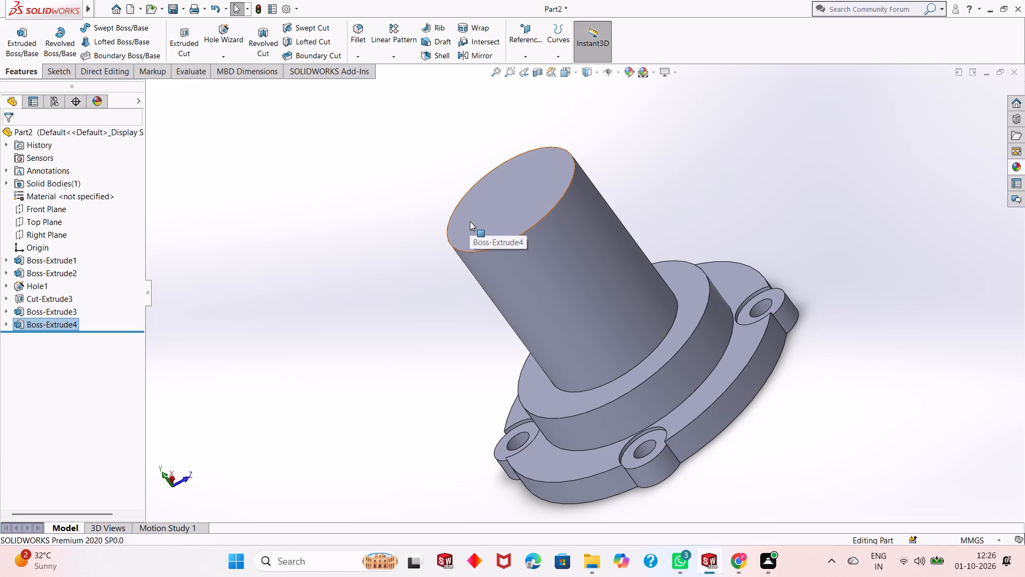
middle_click_drag(703, 215, 730, 208)
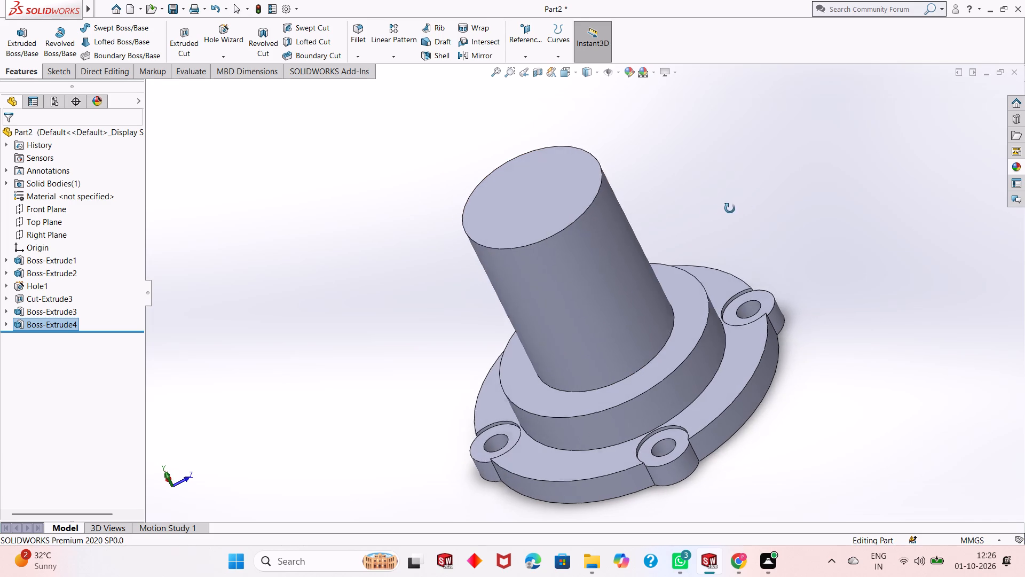
middle_click_drag(730, 208, 731, 208)
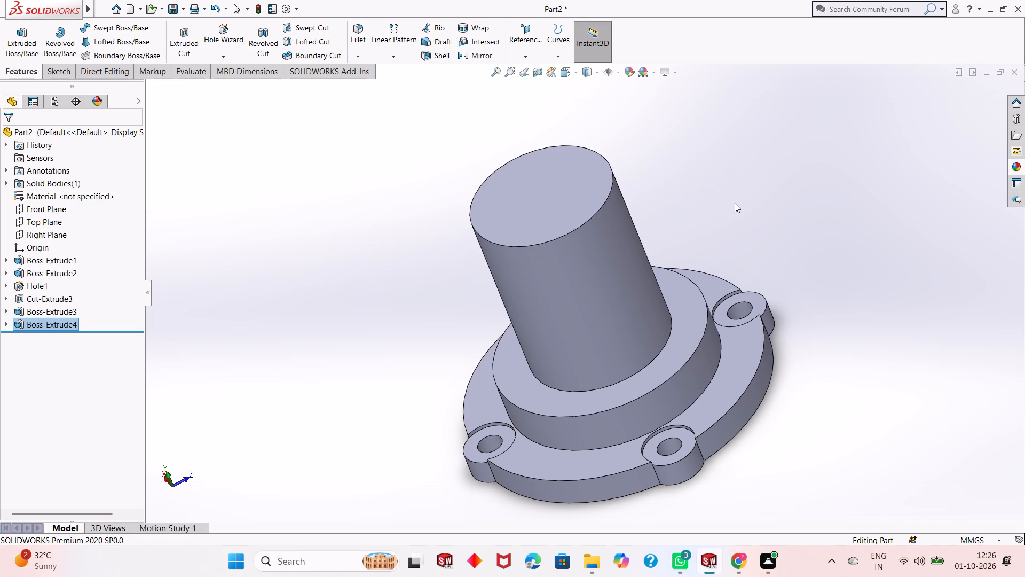
middle_click_drag(708, 221, 731, 165)
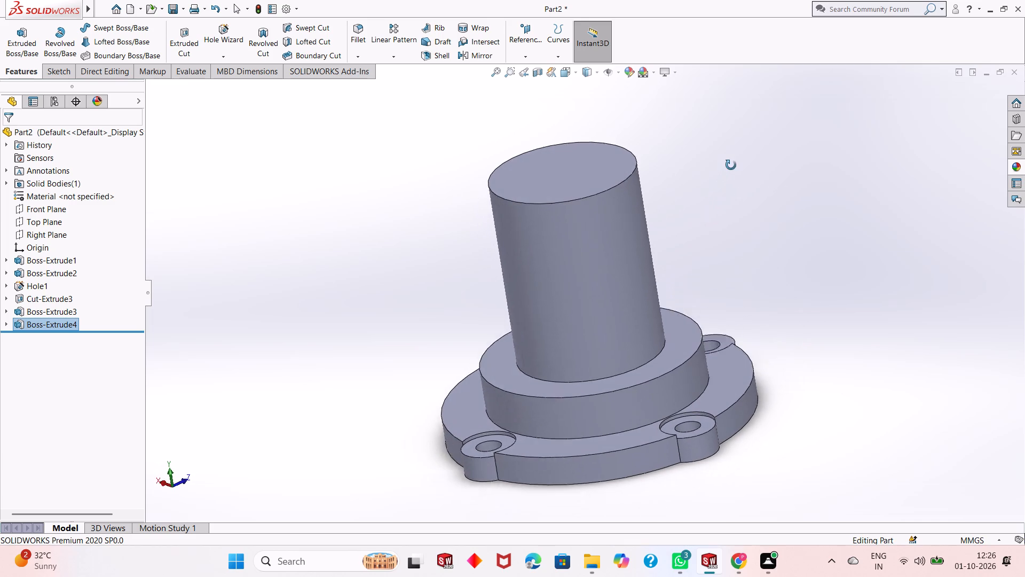
middle_click_drag(731, 165, 735, 149)
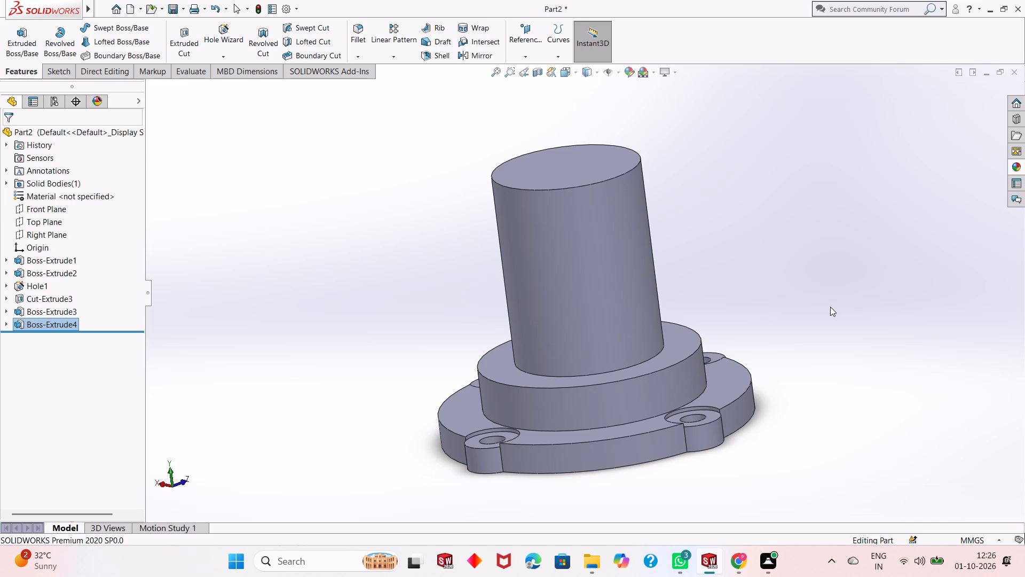
Sketch a circle about 66 mm in diameter, centred on the origin, on the tall boss's top face.
left_click(600, 163)
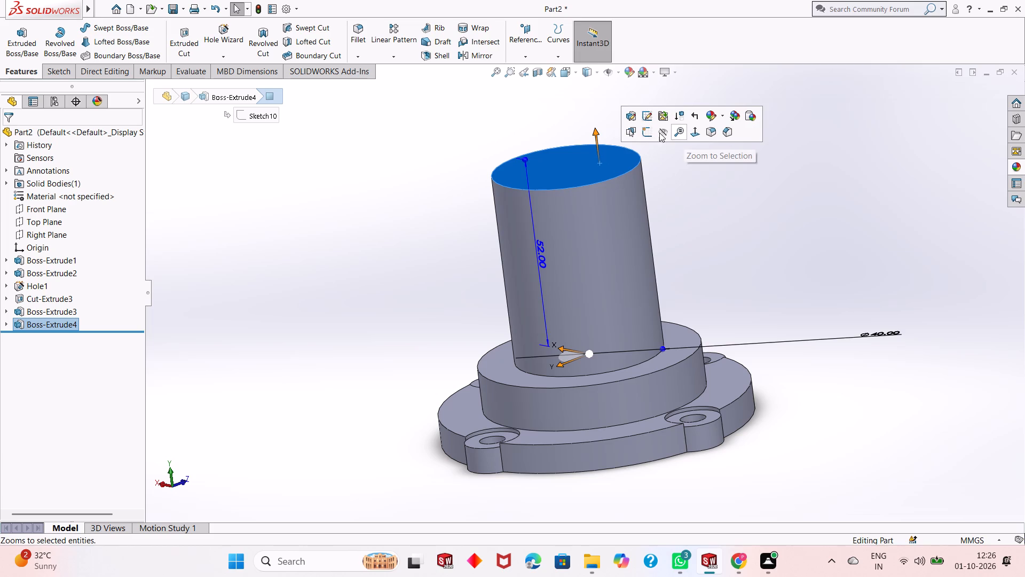
left_click(651, 129)
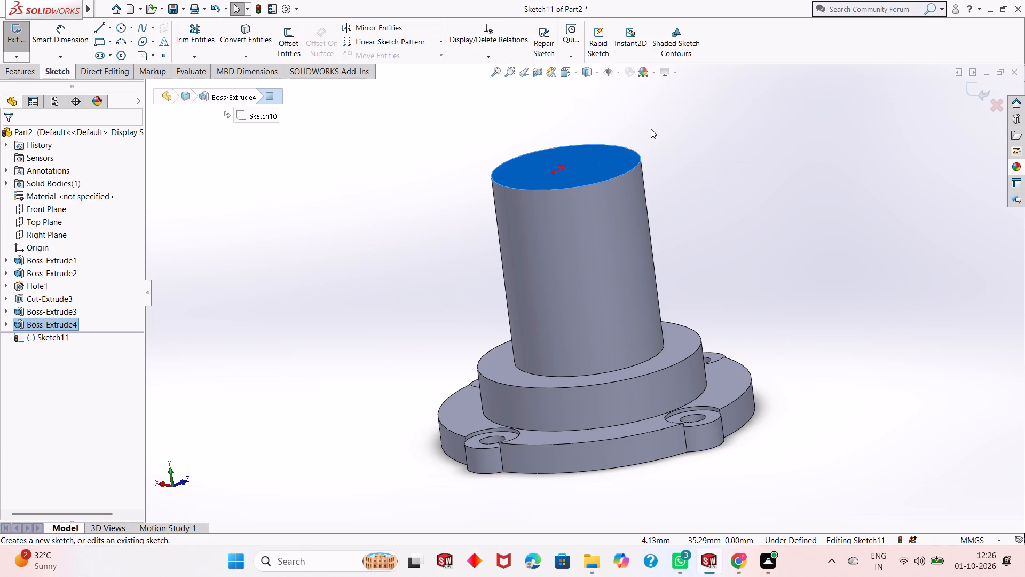
key("ctrl+8")
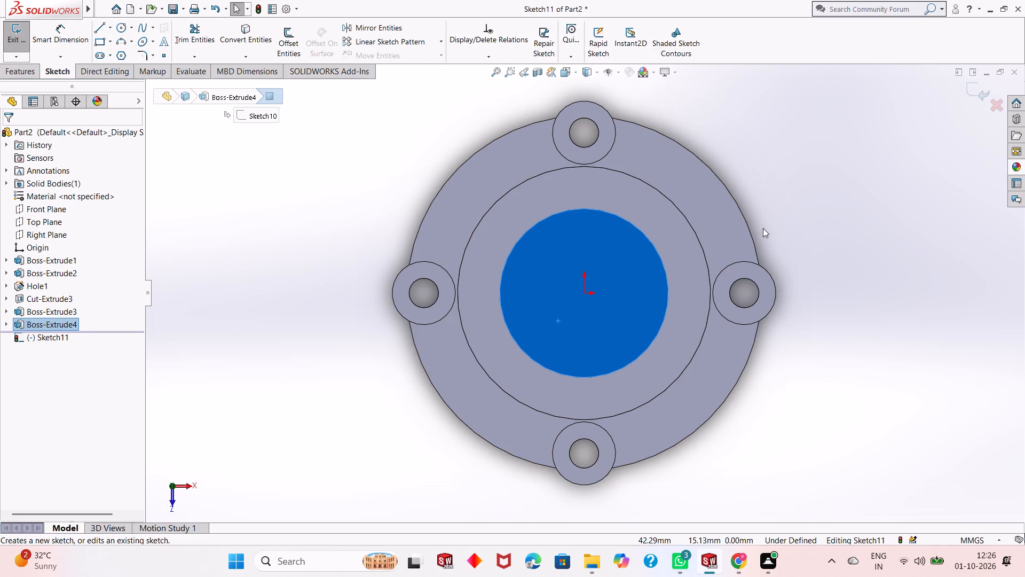
key("Escape")
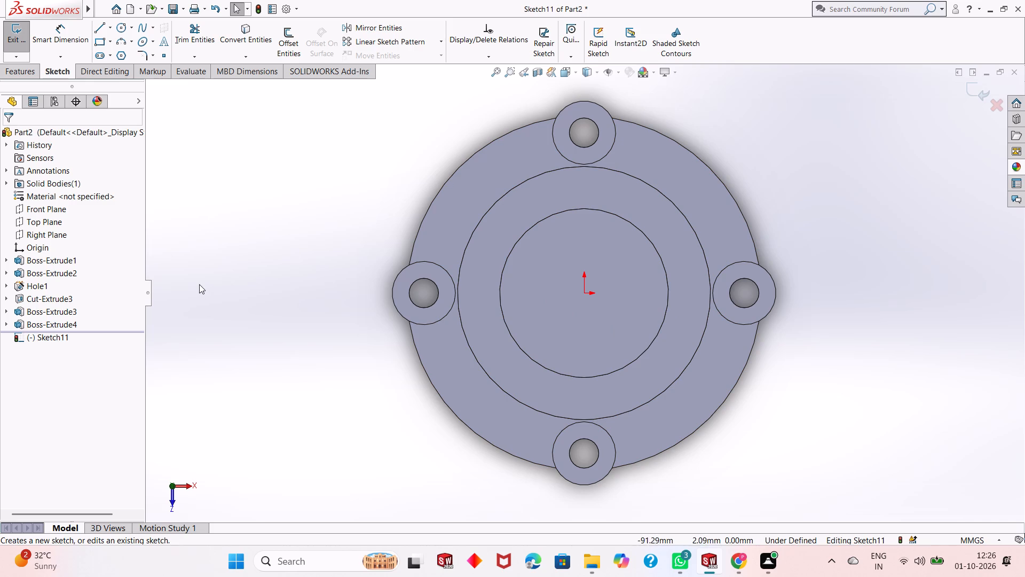
left_click(122, 26)
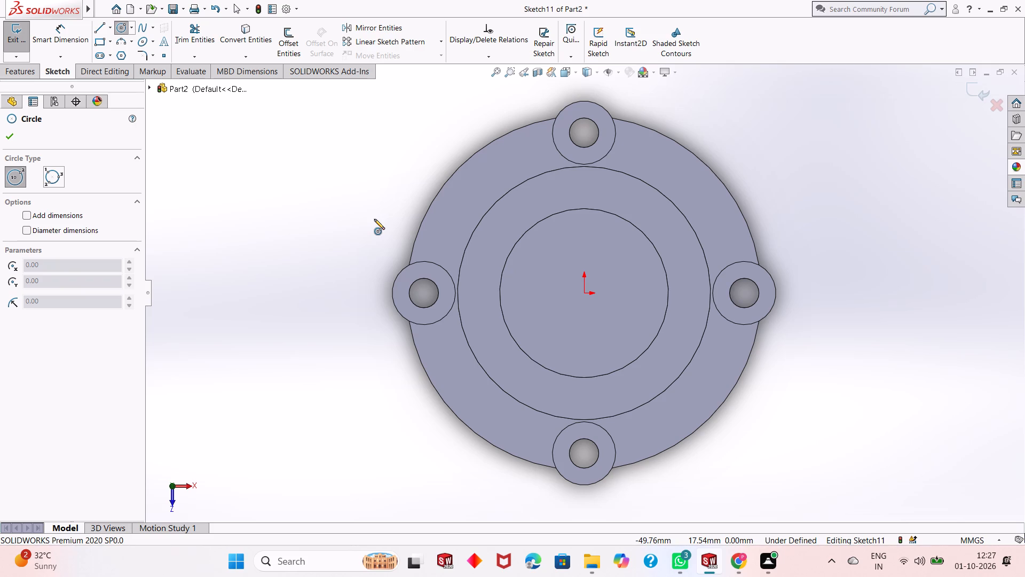
left_click(584, 296)
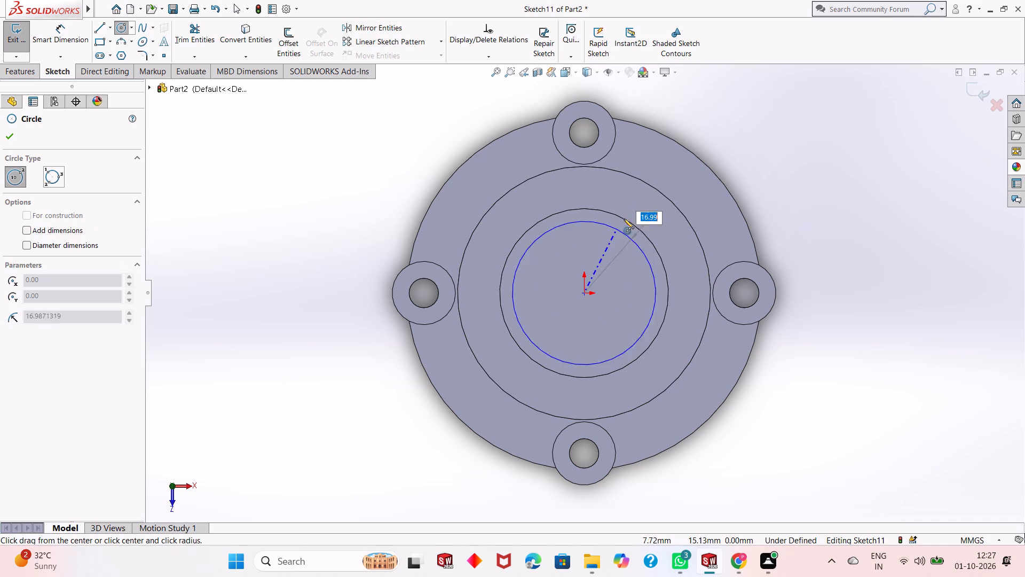
left_click(652, 171)
right_click(304, 163)
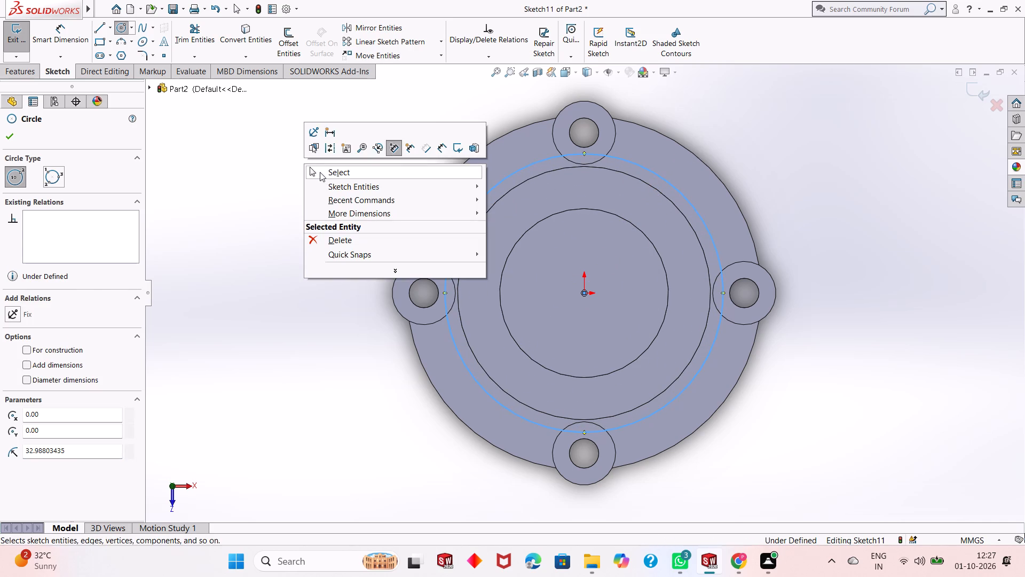
left_click(320, 172)
Dimension the new circle's diameter and set it to 68 mm.
left_click(82, 38)
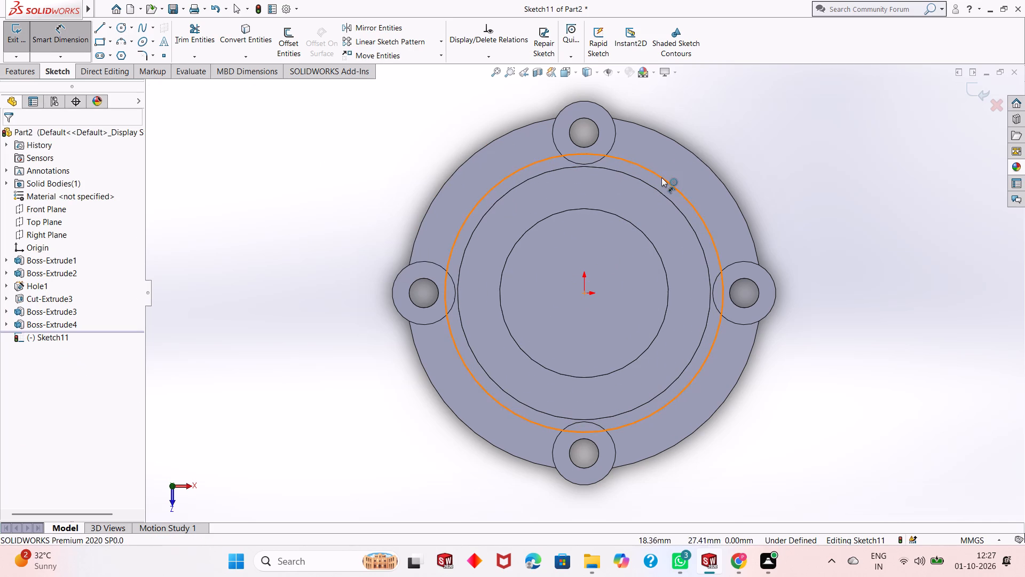
left_click(662, 178)
left_click(887, 181)
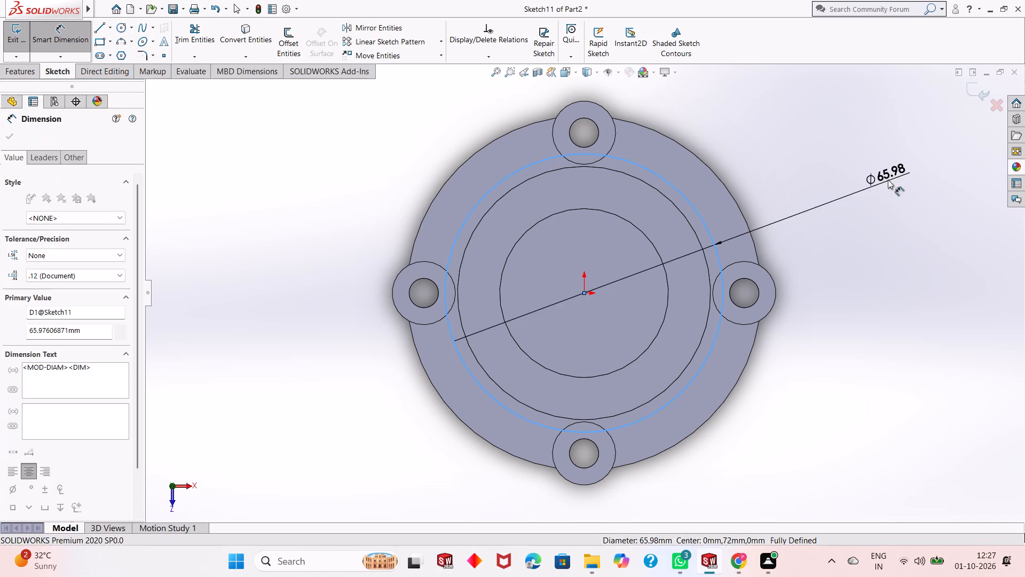
key("9")
key("BackSpace")
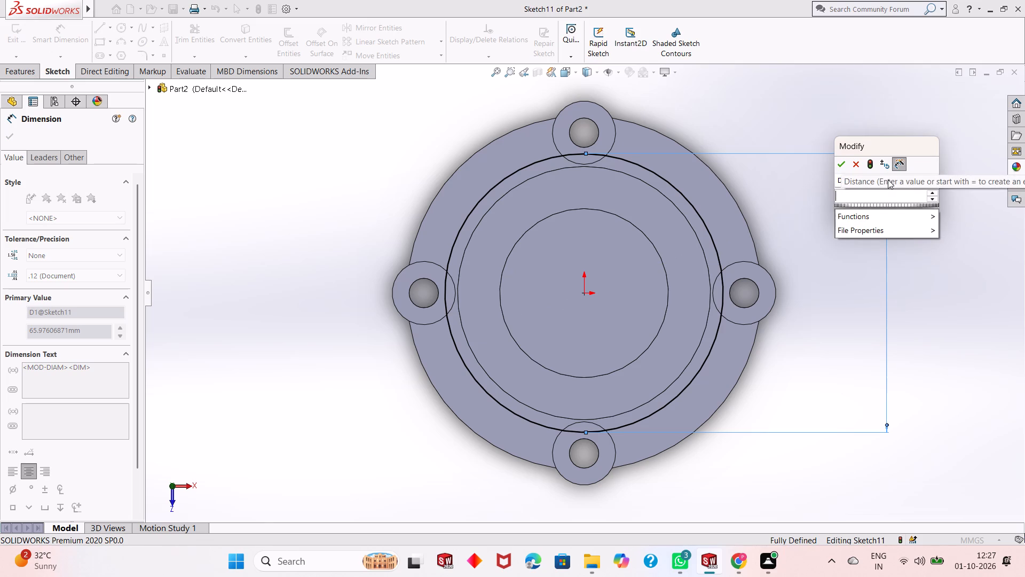
type("68")
key("Return")
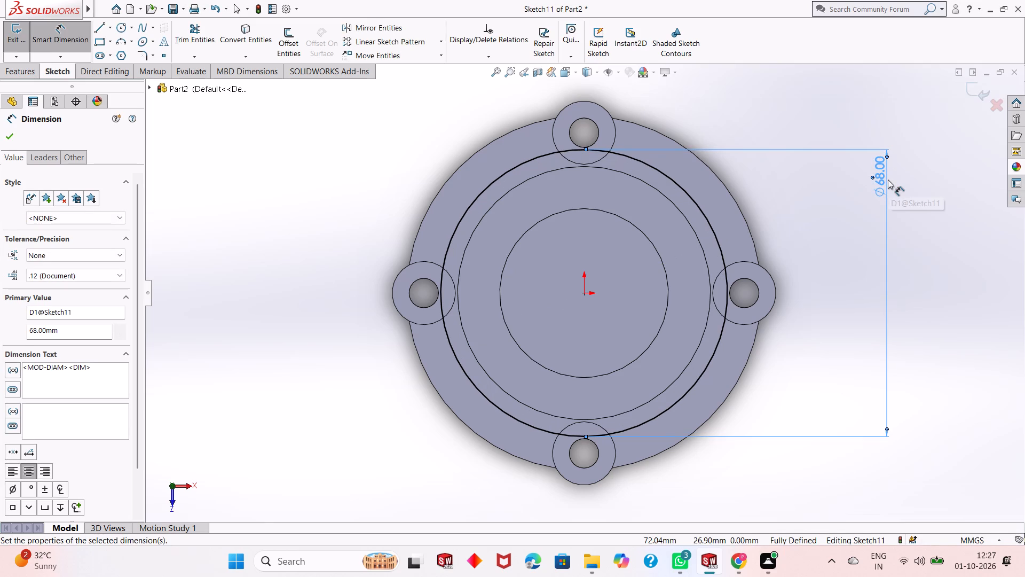
right_click(848, 224)
left_click(866, 258)
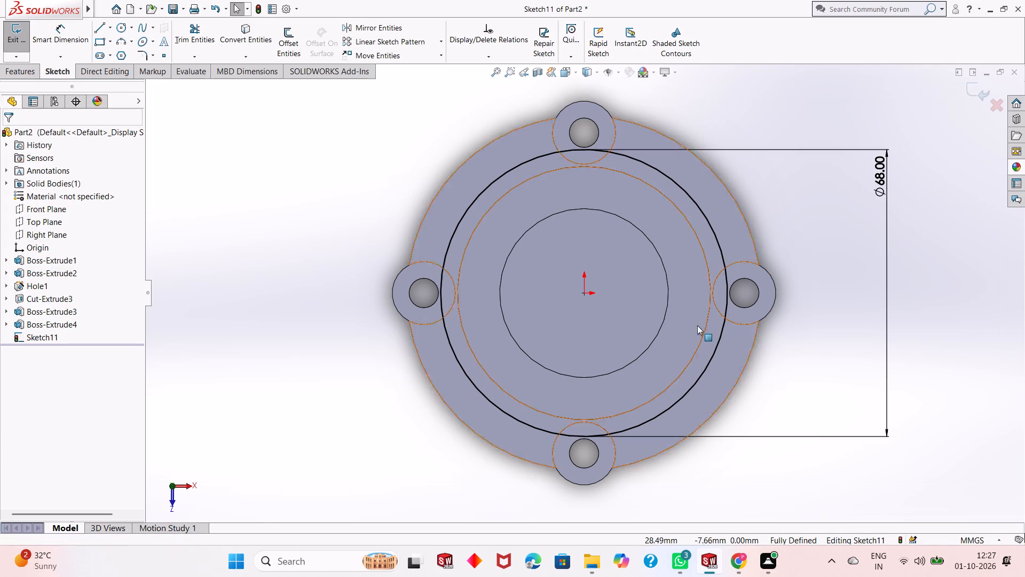
Start the Line tool in the sketch containing the 68 mm circle.
scroll(617, 332, "up", 2)
scroll(357, 334, "down", 1)
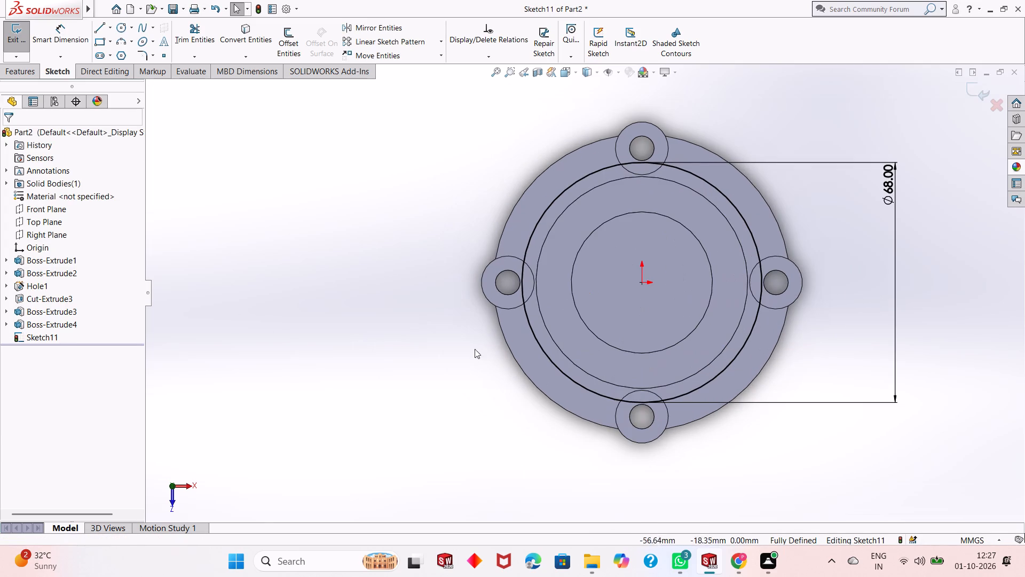
scroll(518, 330, "up", 1)
scroll(659, 251, "down", 1)
scroll(629, 257, "up", 1)
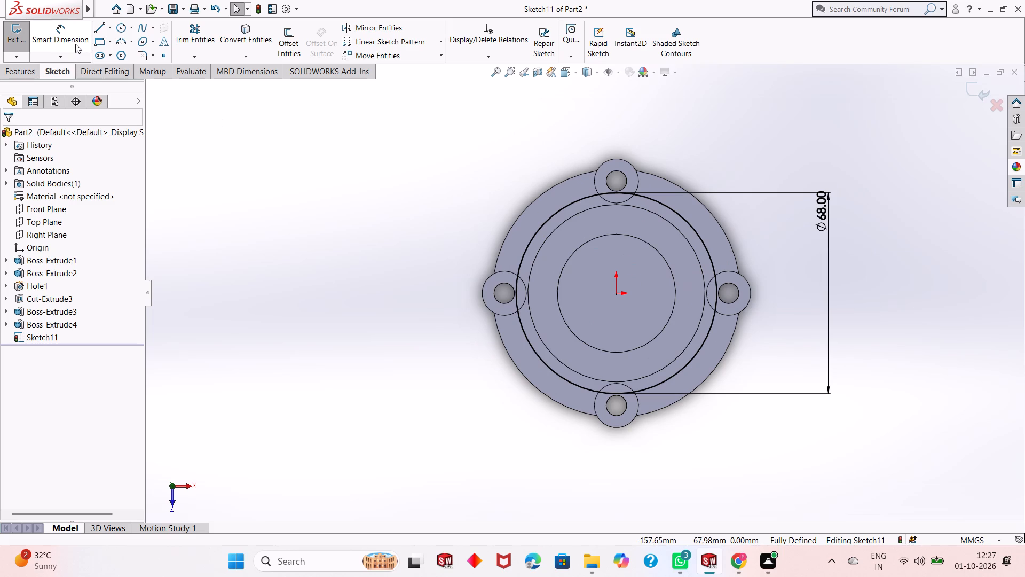
left_click(100, 29)
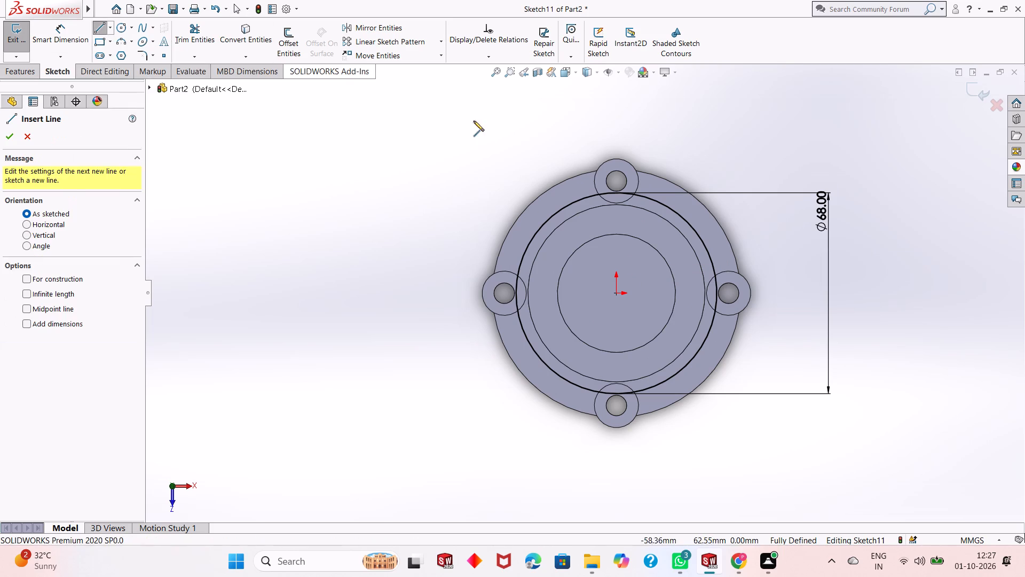
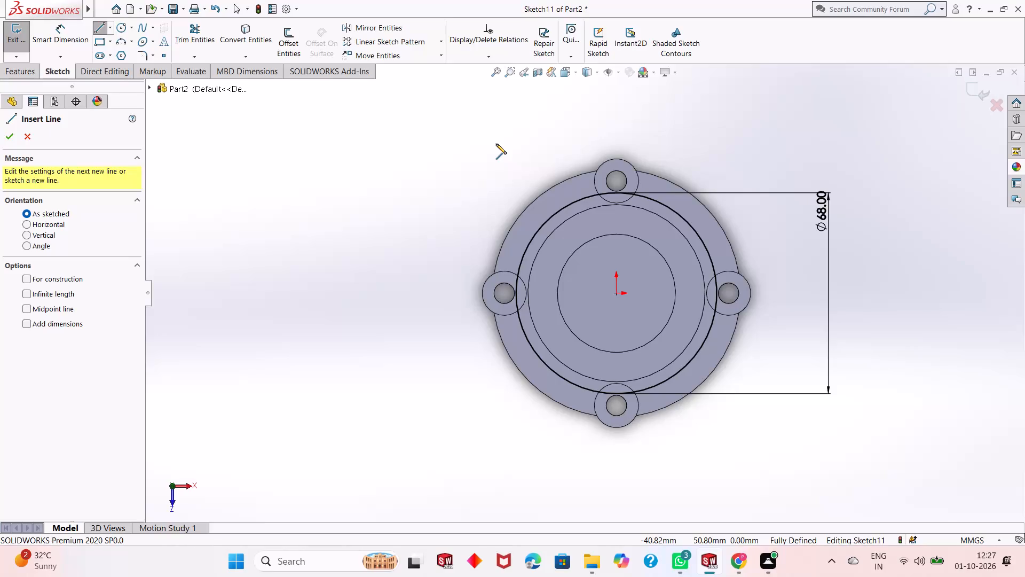
Sketch three lines forming a rectangular extension of the 68 mm circle, 55 mm long, joining its top and bottom quadrant points.
left_click(616, 195)
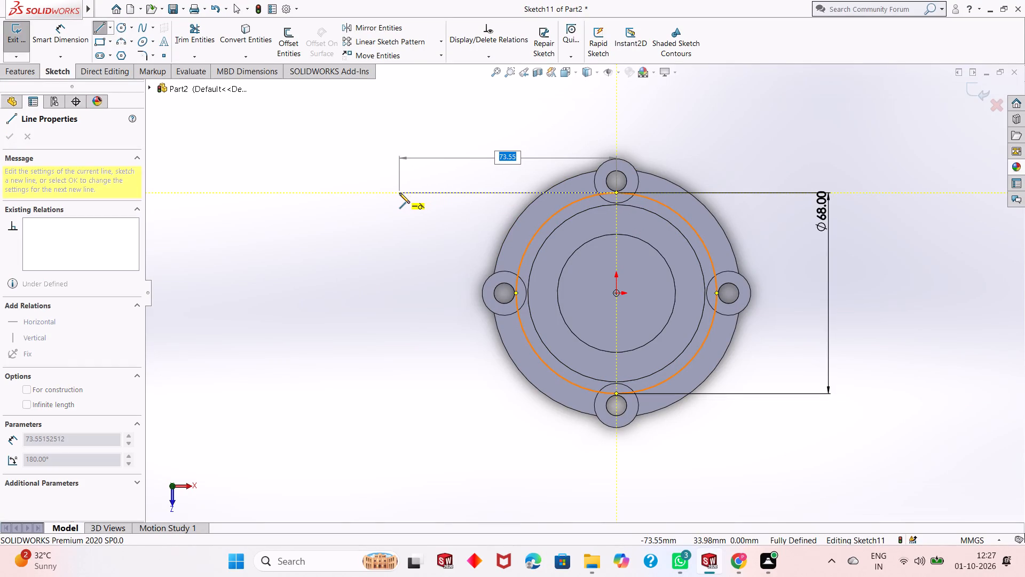
type("55")
key("Return")
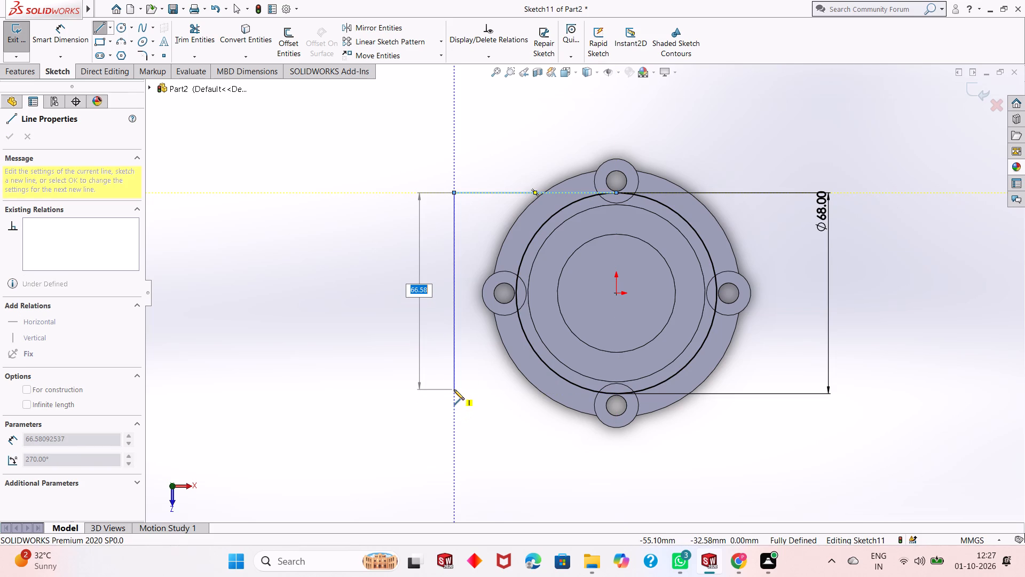
left_click(454, 394)
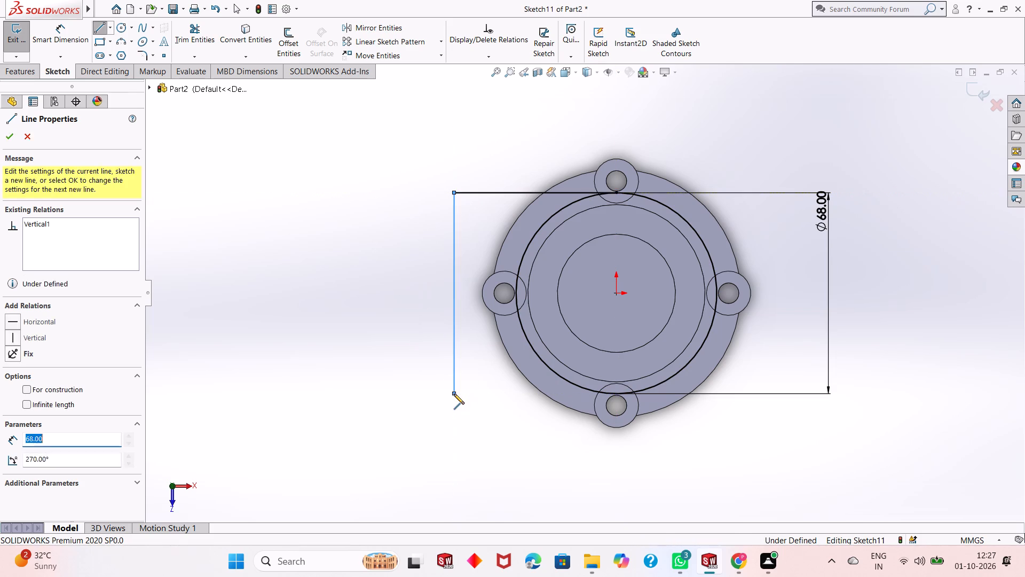
left_click(617, 393)
right_click(549, 443)
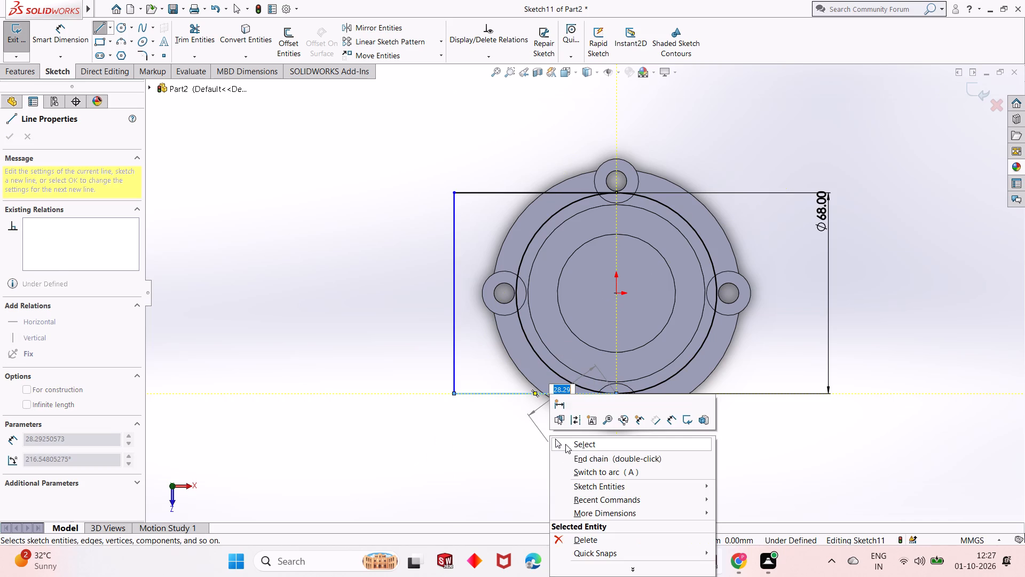
left_click(565, 444)
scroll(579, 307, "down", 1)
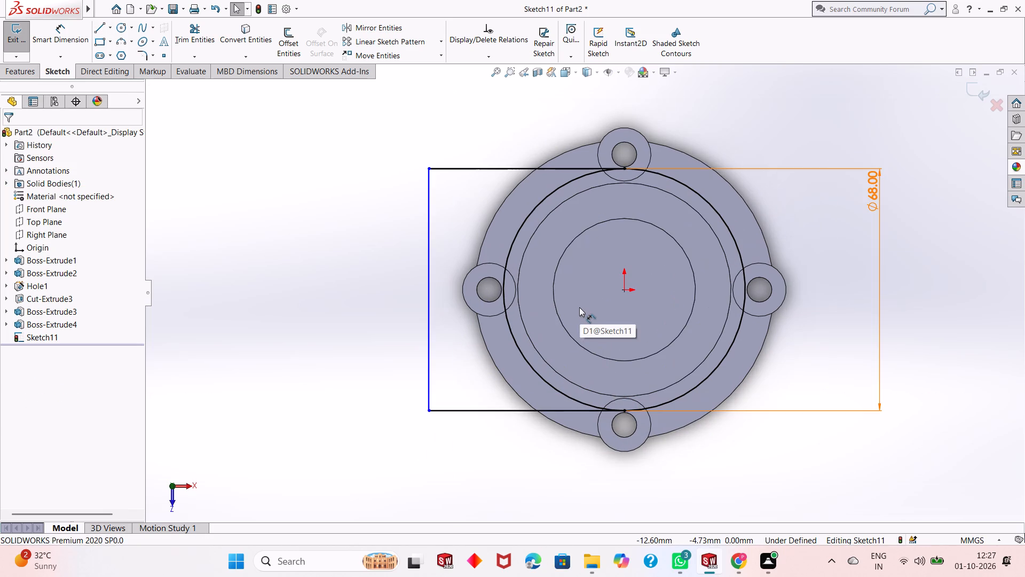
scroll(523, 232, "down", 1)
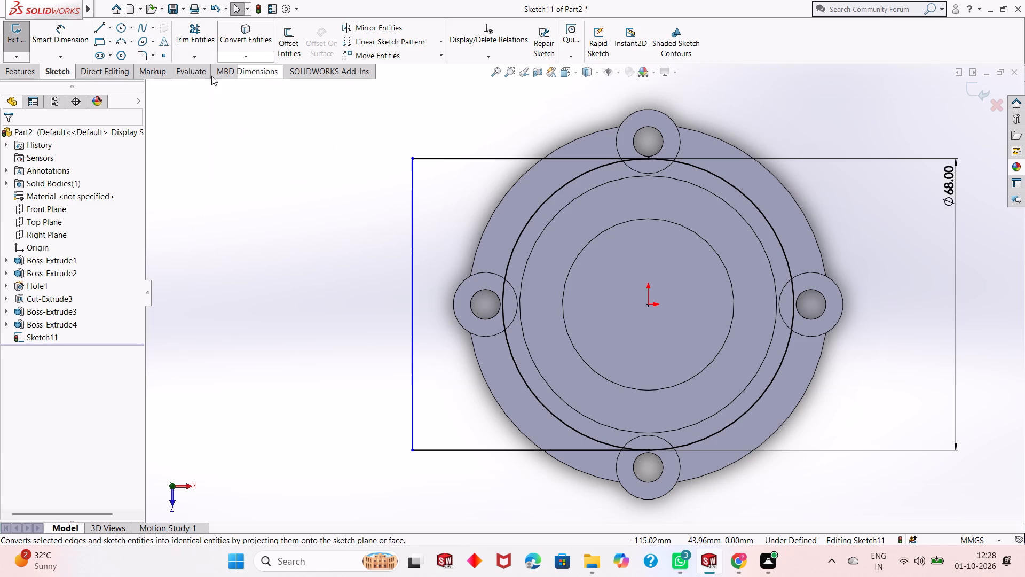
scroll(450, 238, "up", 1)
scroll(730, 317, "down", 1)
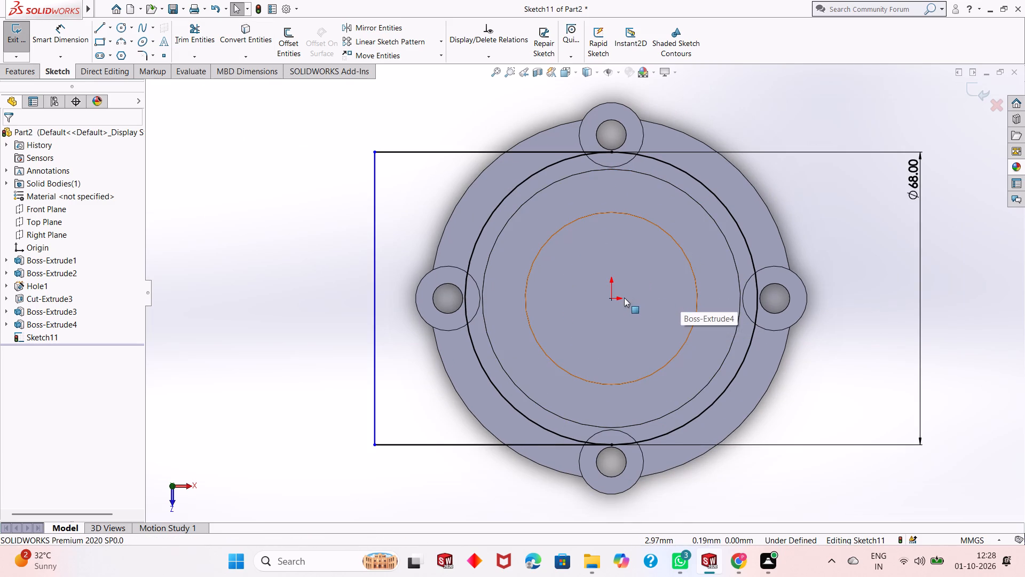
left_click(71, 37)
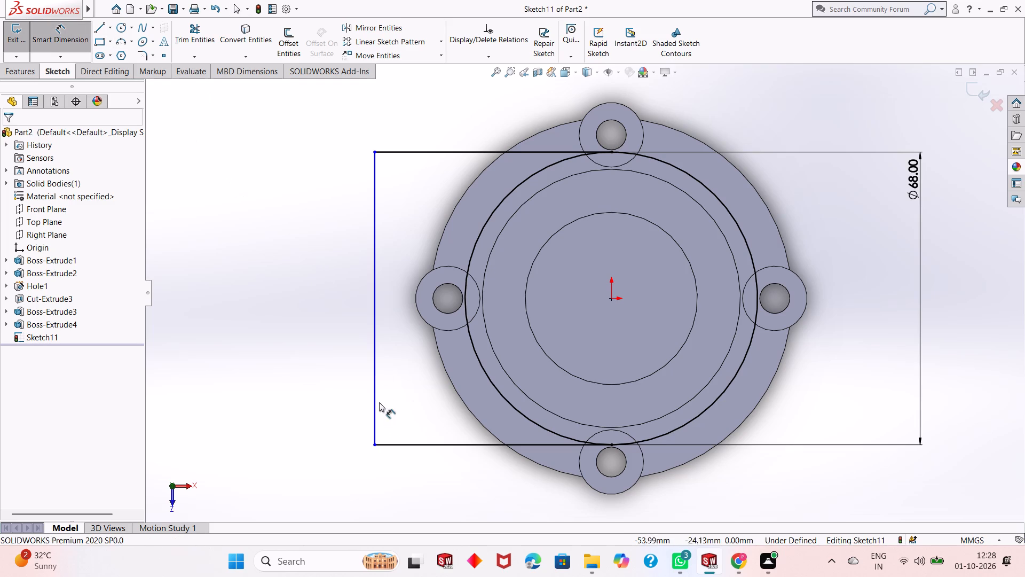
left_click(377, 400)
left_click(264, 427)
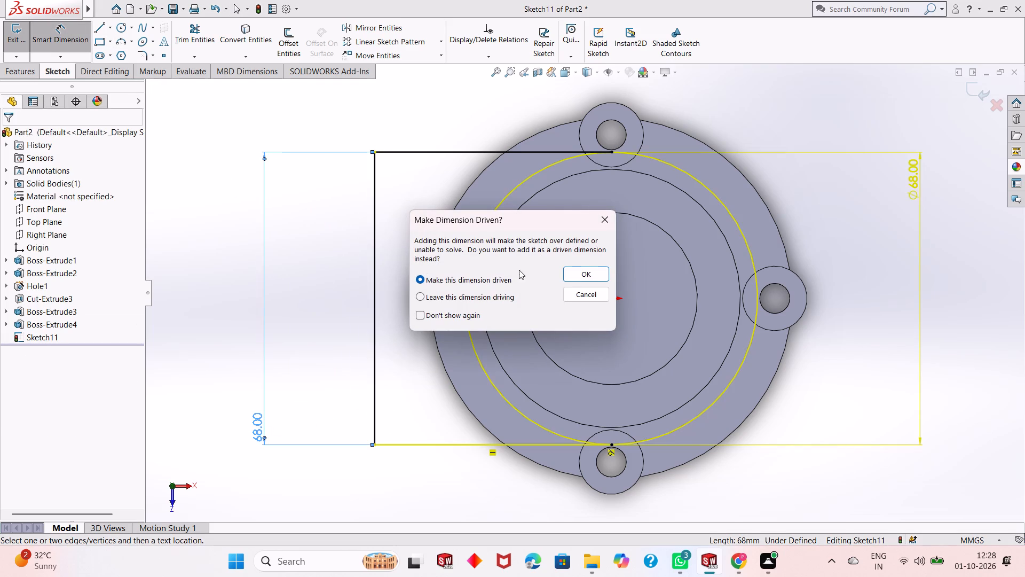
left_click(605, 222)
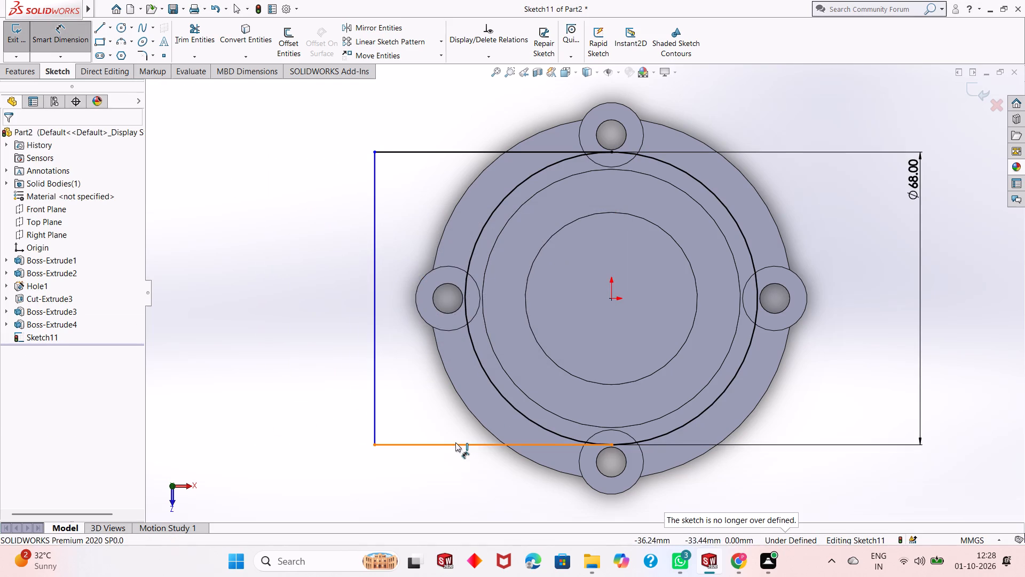
Dimension the extension's lower horizontal line at 55 mm.
left_click(455, 444)
left_click(461, 496)
key("Return")
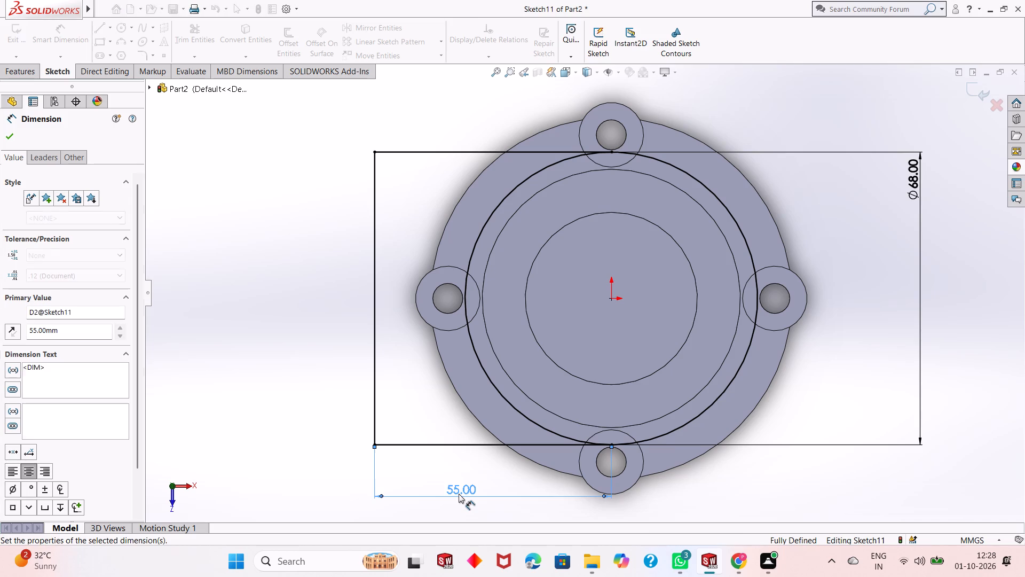
scroll(486, 408, "up", 1)
right_click(289, 337)
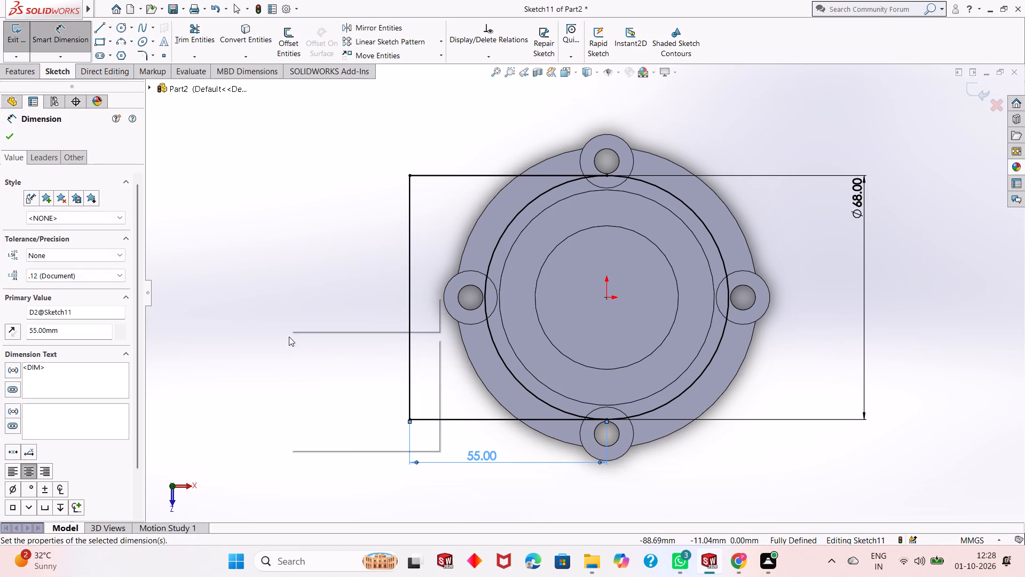
left_click(311, 369)
Trim away the half of the 68 mm circle that lies inside the rectangular extension, leaving a D-shaped outline.
scroll(554, 352, "up", 1)
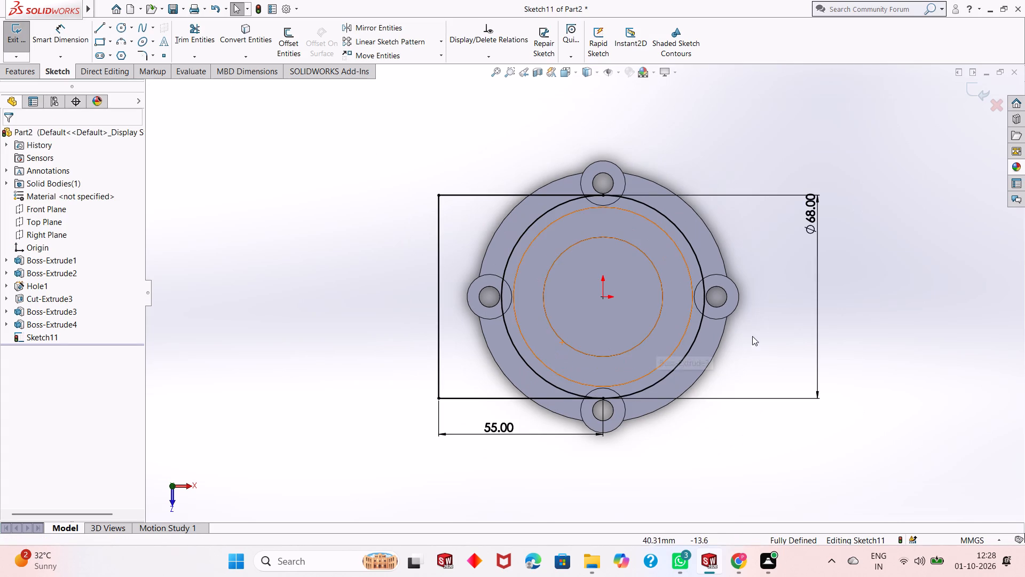
scroll(779, 329, "down", 1)
scroll(506, 325, "up", 1)
scroll(570, 273, "down", 1)
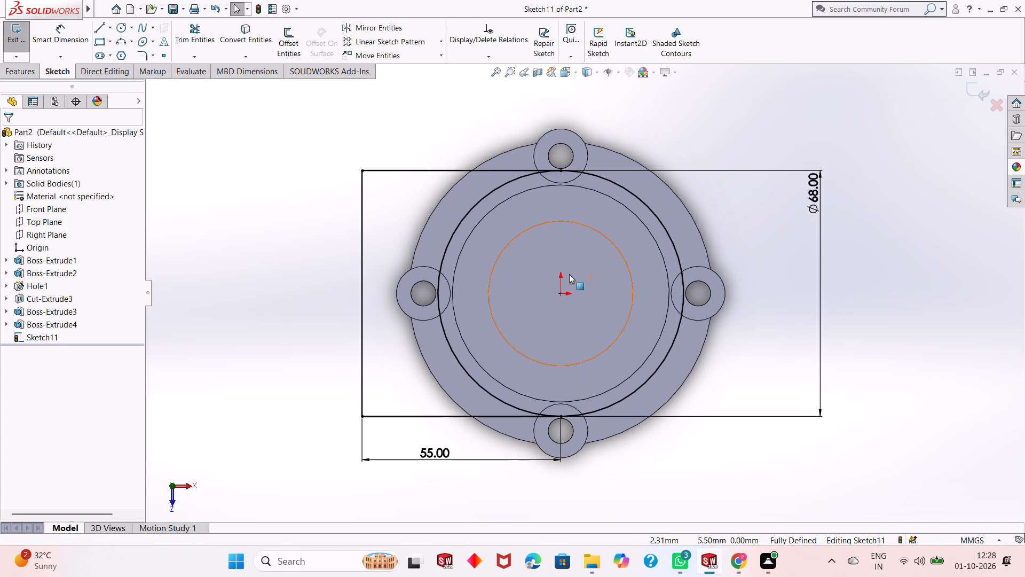
scroll(563, 280, "up", 1)
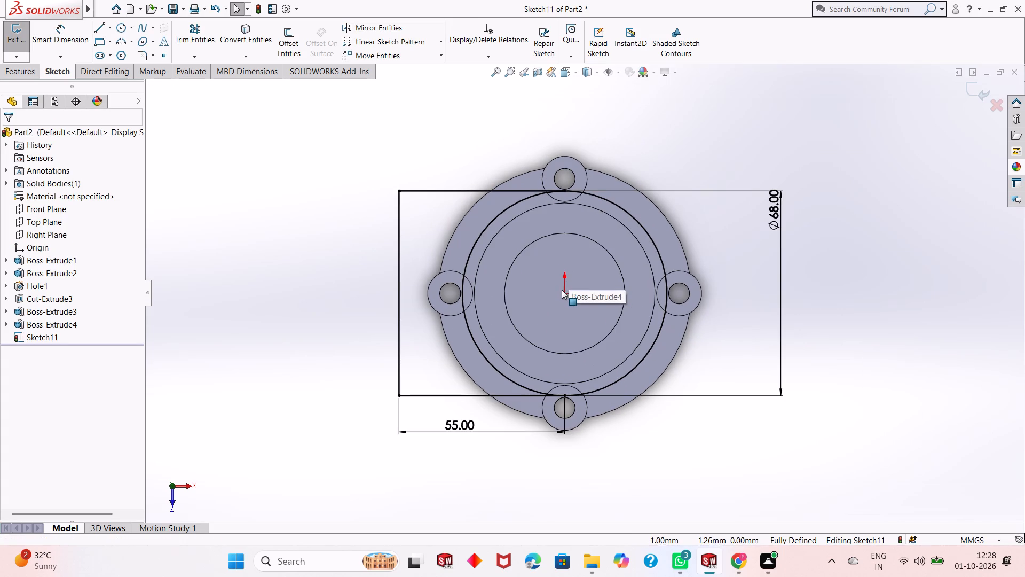
left_click(200, 41)
left_click(482, 236)
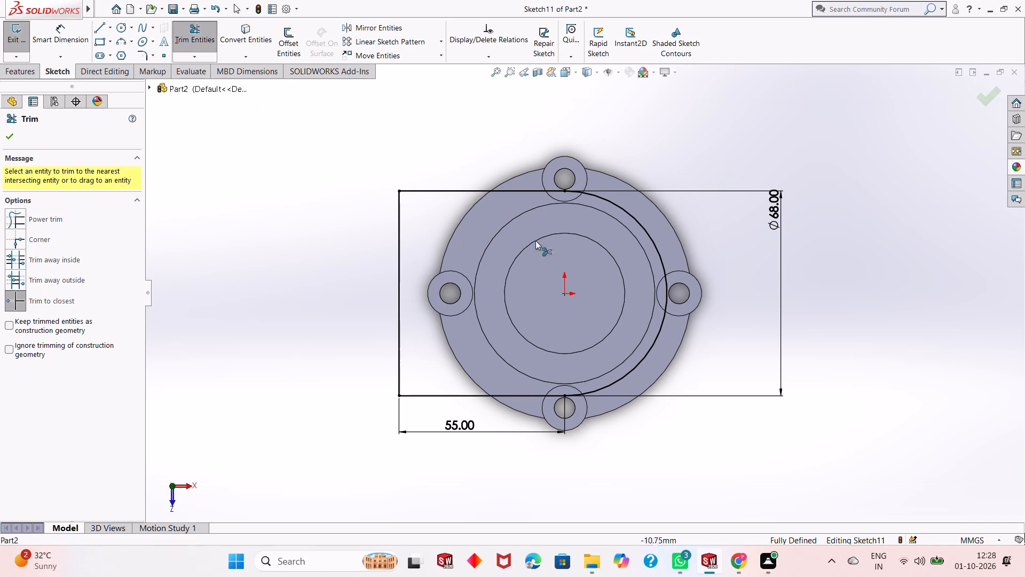
right_click(740, 146)
left_click(771, 178)
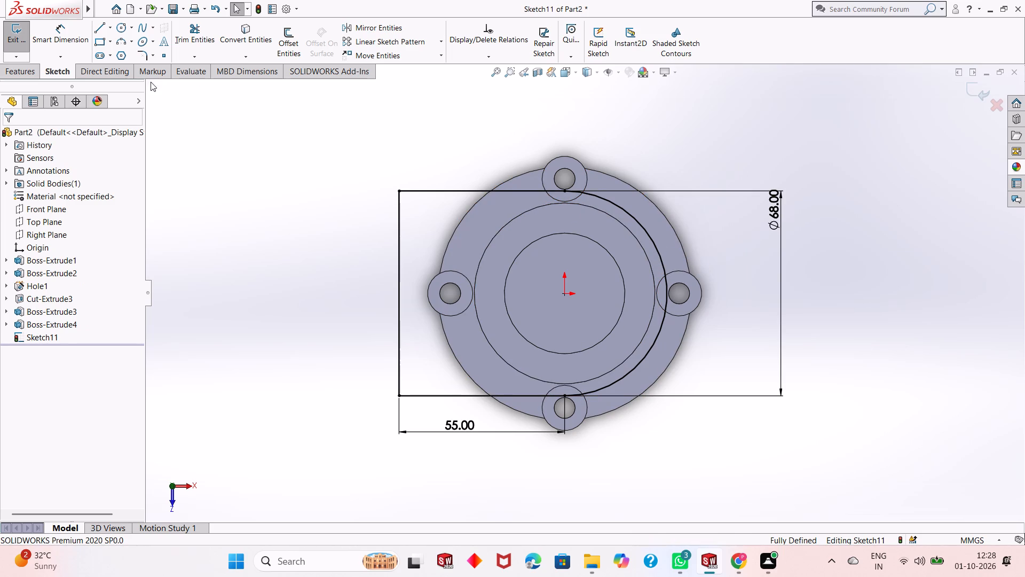
Sketch a circle about 50 mm in diameter, centred on the origin, inside the D-shaped outline.
left_click(122, 32)
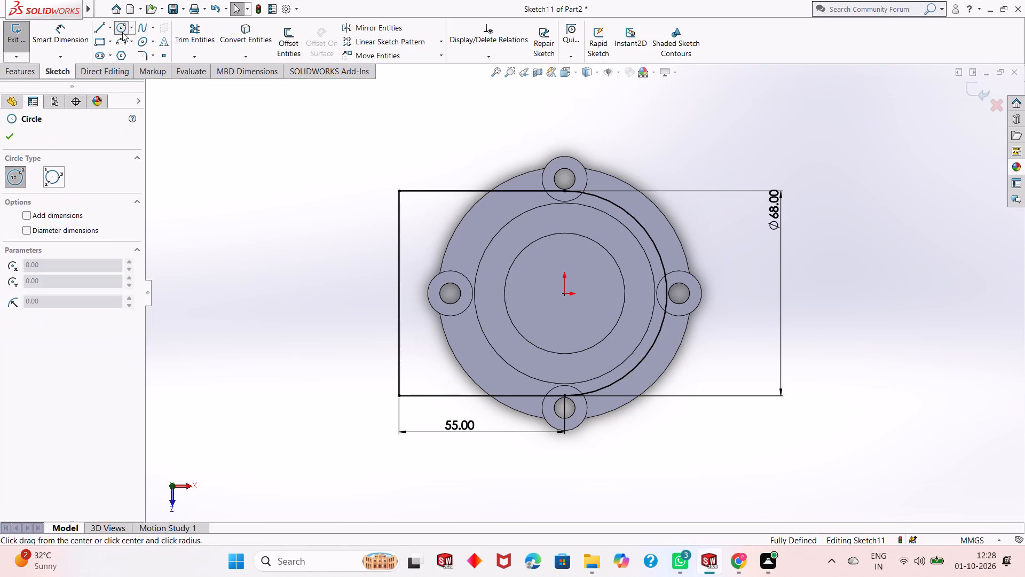
left_click(566, 295)
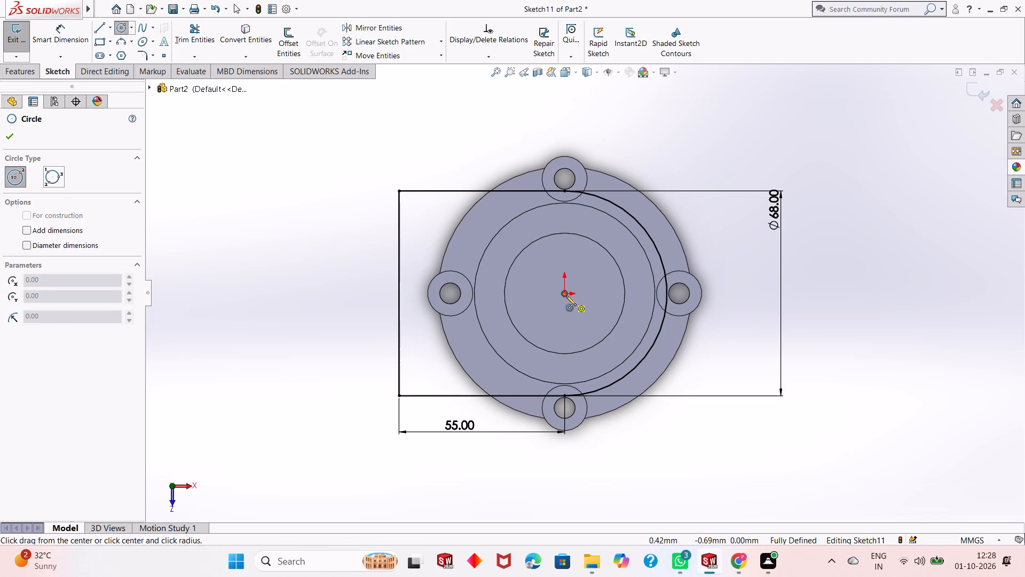
left_click(614, 236)
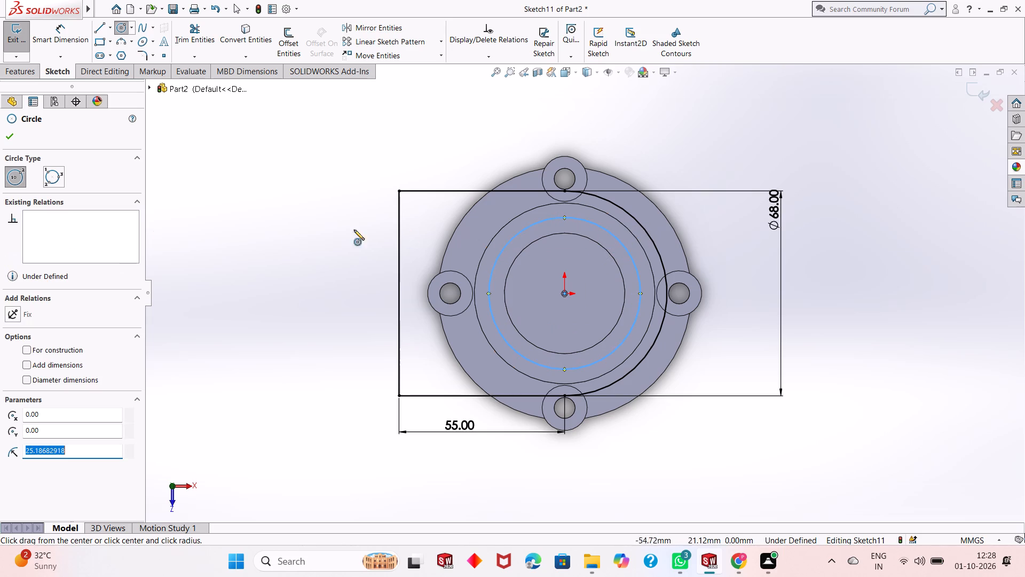
right_click(168, 227)
left_click(196, 233)
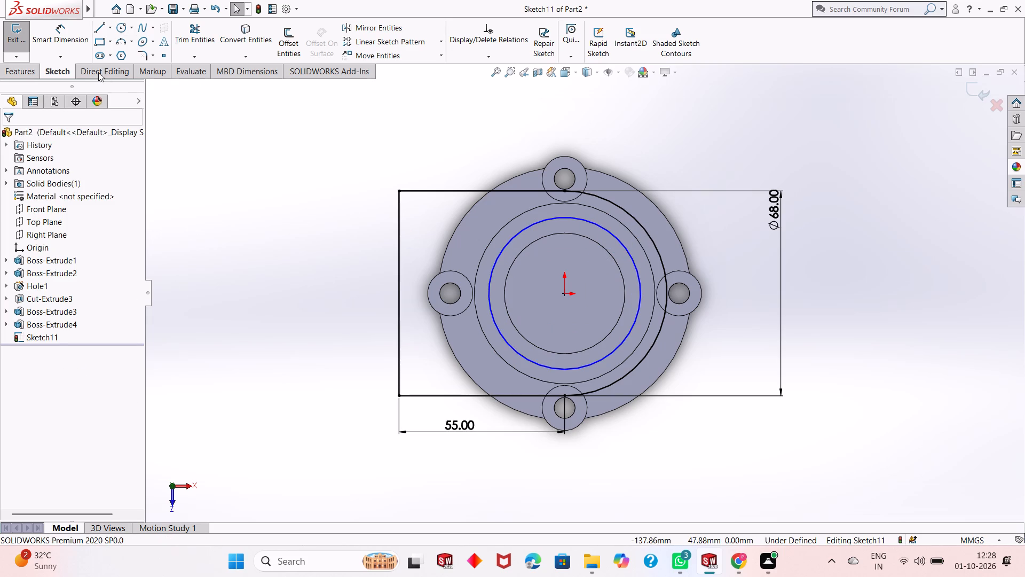
Dimension the inner circle's diameter and set it to 54 mm.
left_click(73, 45)
left_click(501, 335)
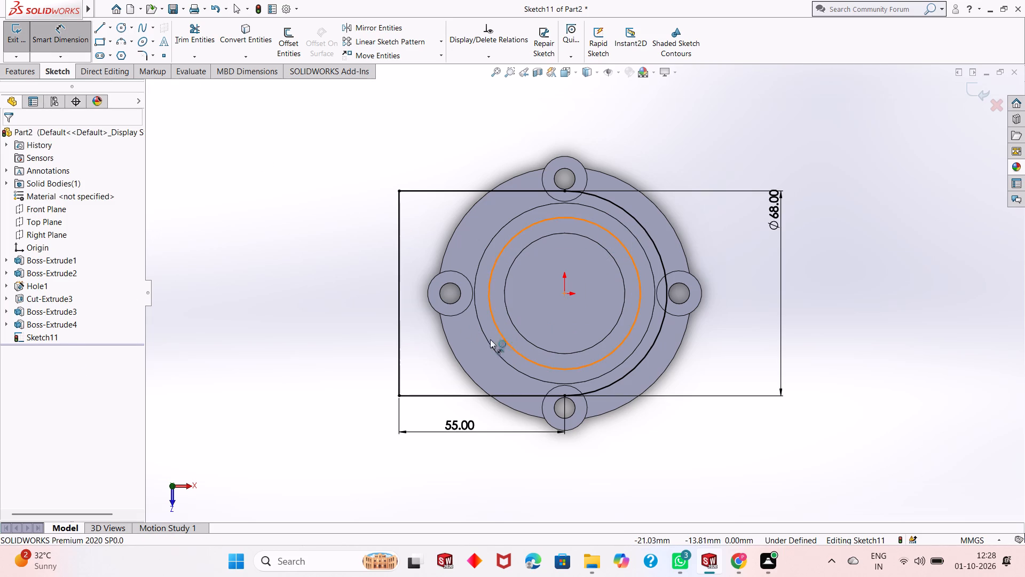
left_click(272, 408)
type("54")
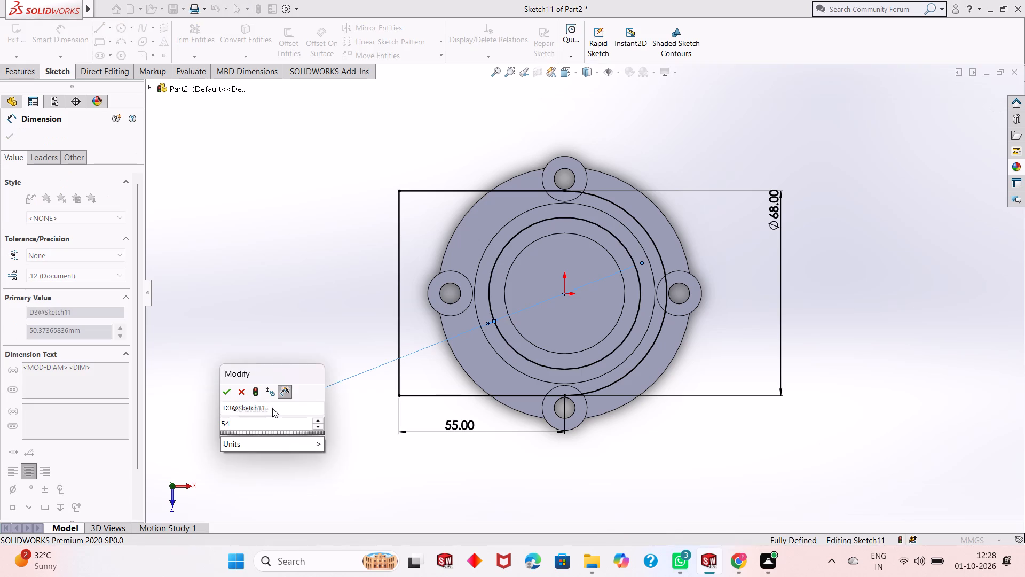
key("Return")
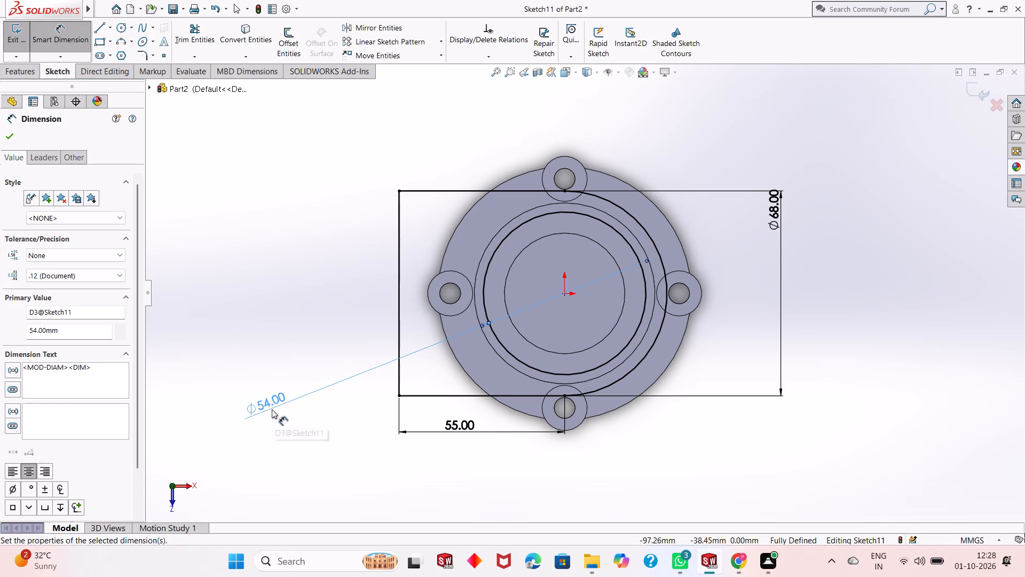
right_click(278, 290)
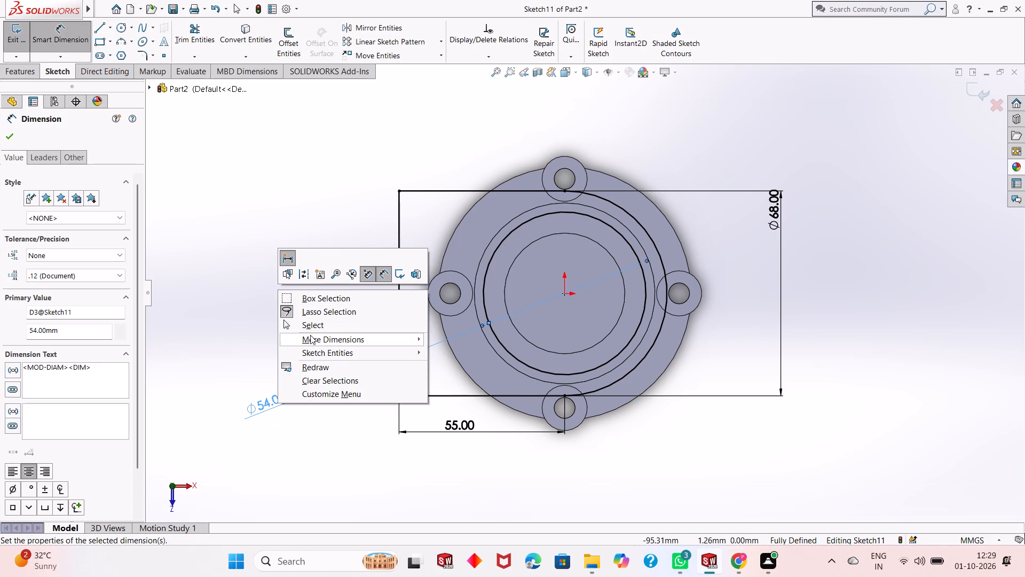
left_click(319, 330)
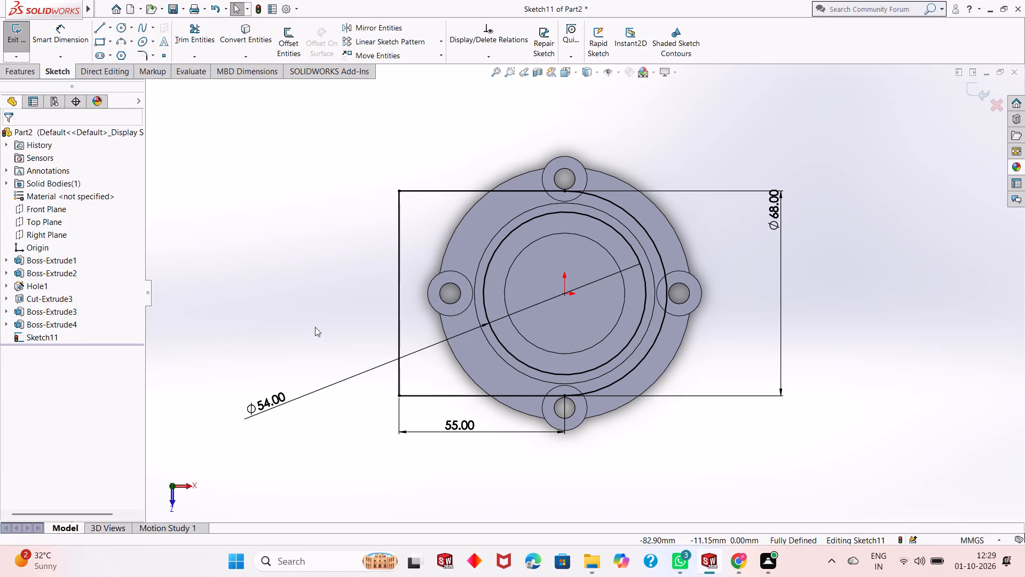
Sketch three lines forming a rectangular extension about 50 mm long between the inner circle's top and bottom quadrant points, inside the outer outline.
left_click(100, 29)
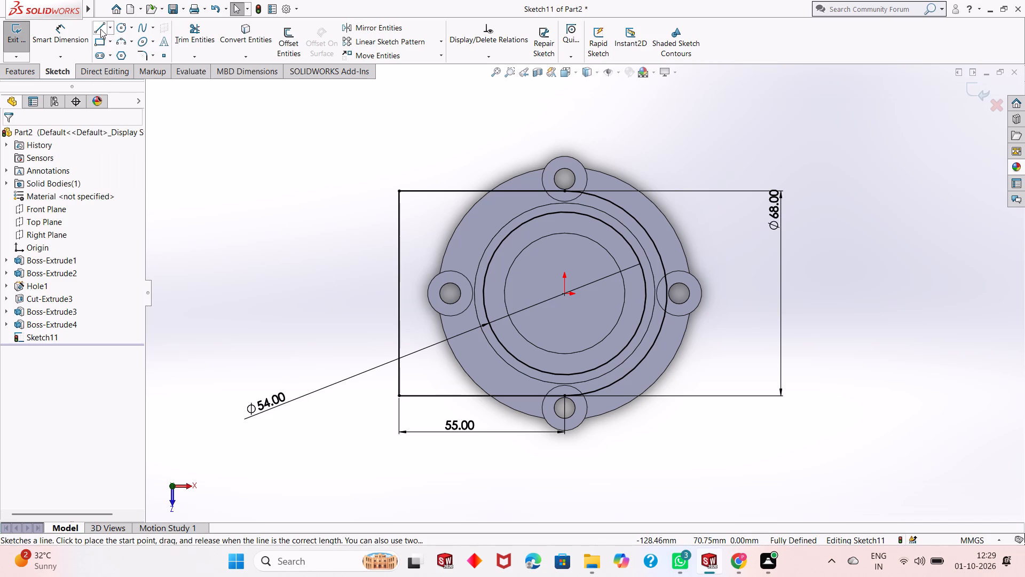
left_click(564, 212)
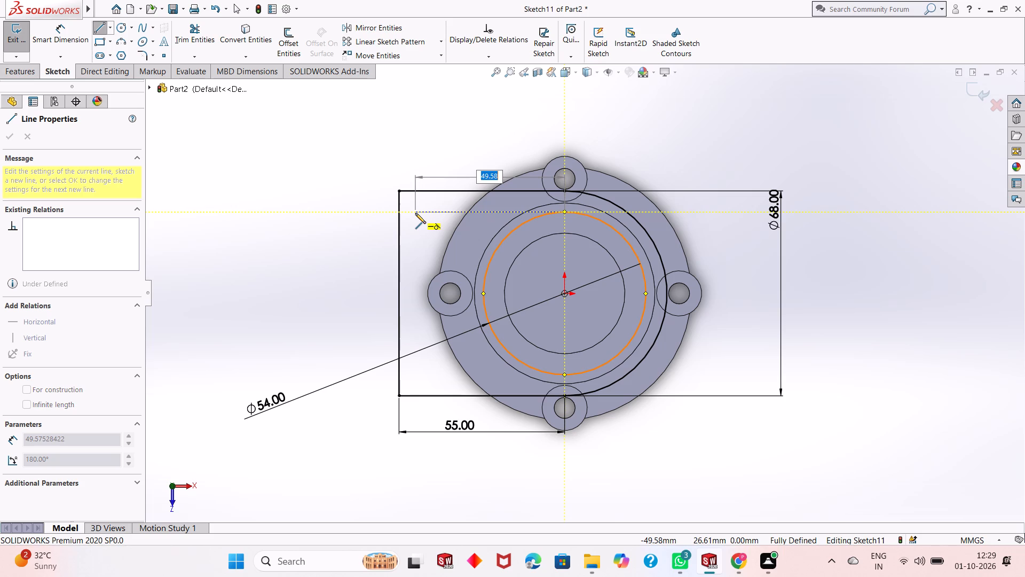
left_click(415, 213)
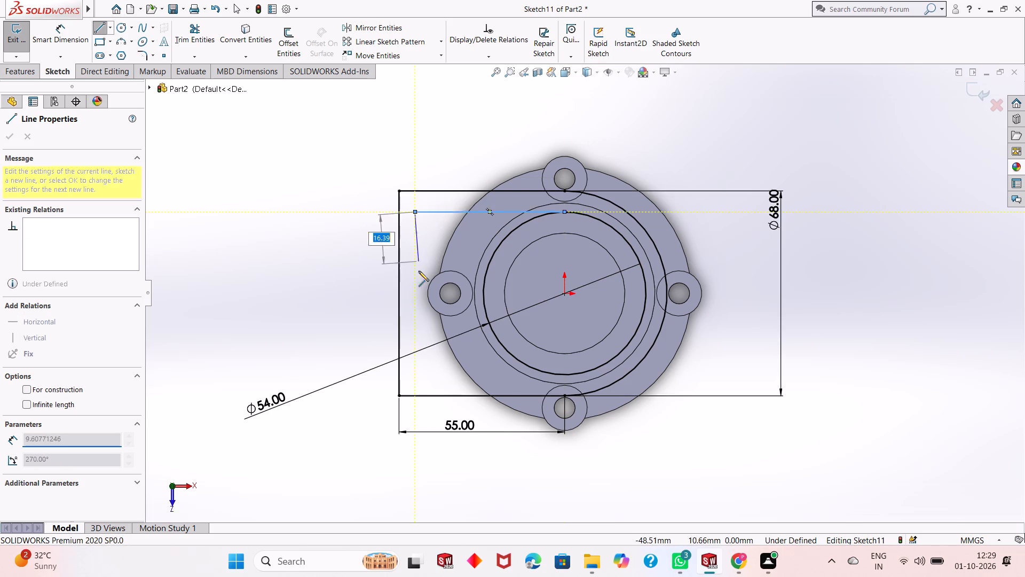
left_click(416, 375)
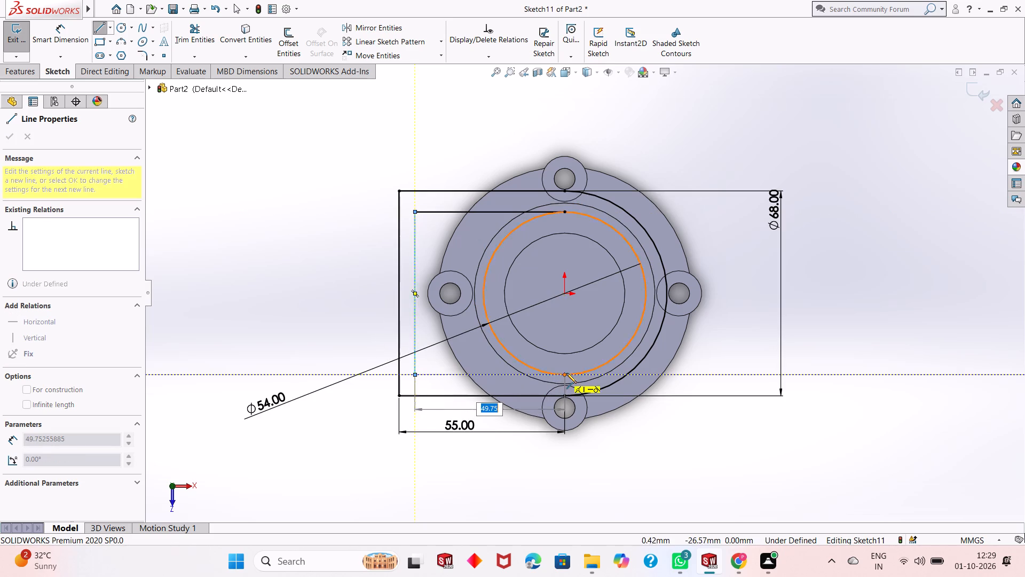
left_click(566, 373)
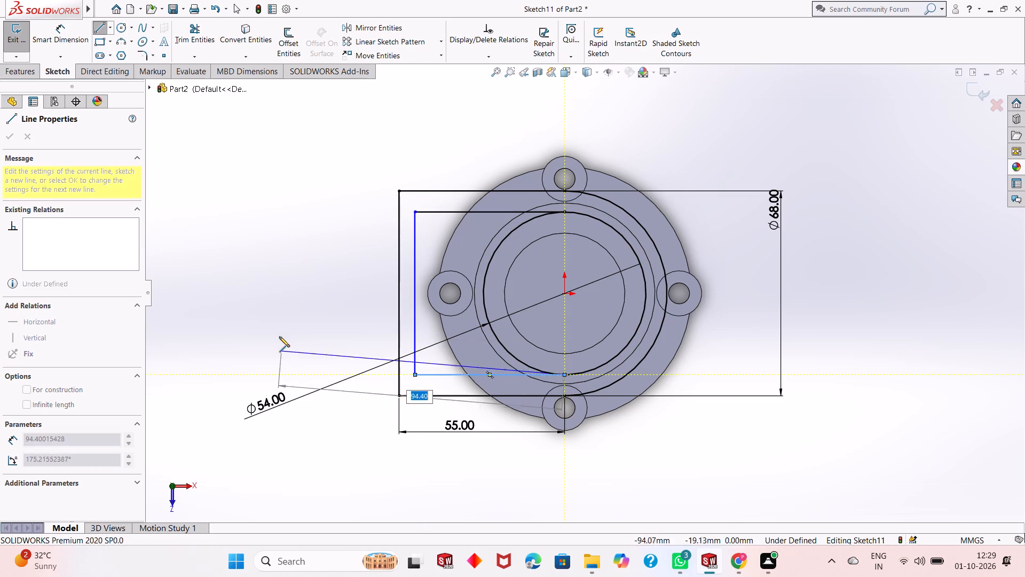
right_click(279, 334)
left_click(298, 340)
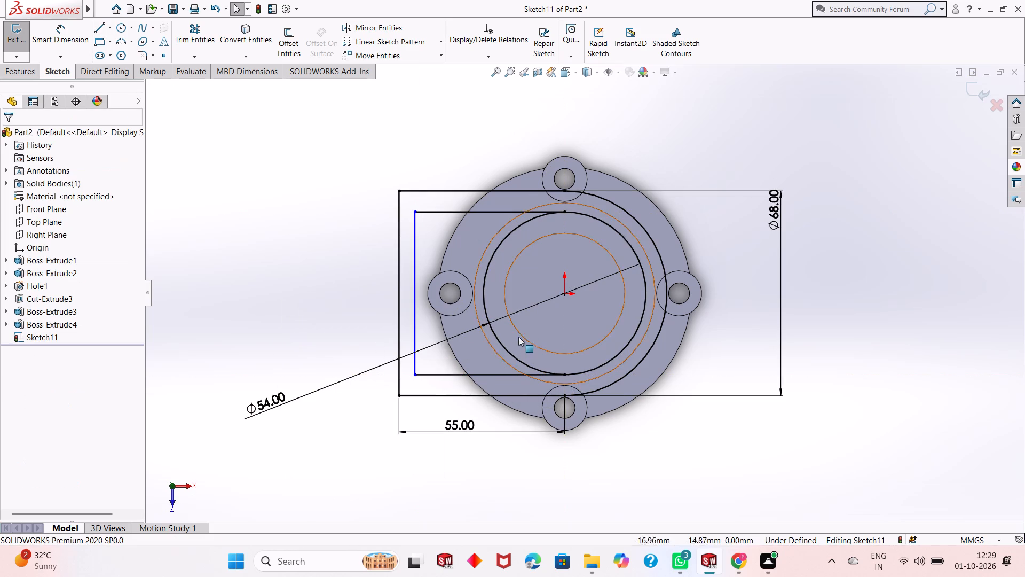
Dimension the inner extension's lower horizontal line and set its length to 54 mm.
left_click(74, 31)
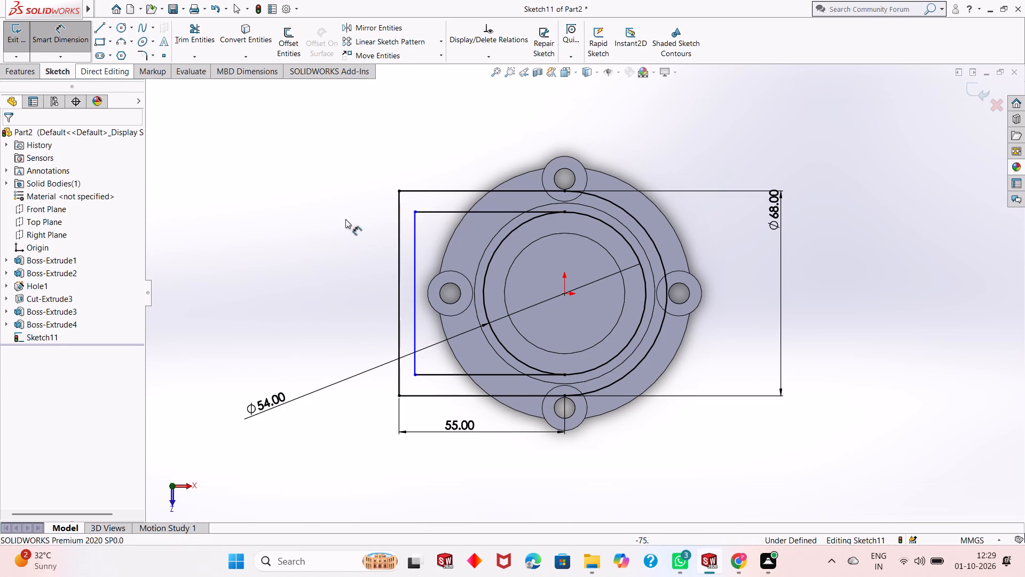
left_click(436, 373)
left_click(454, 475)
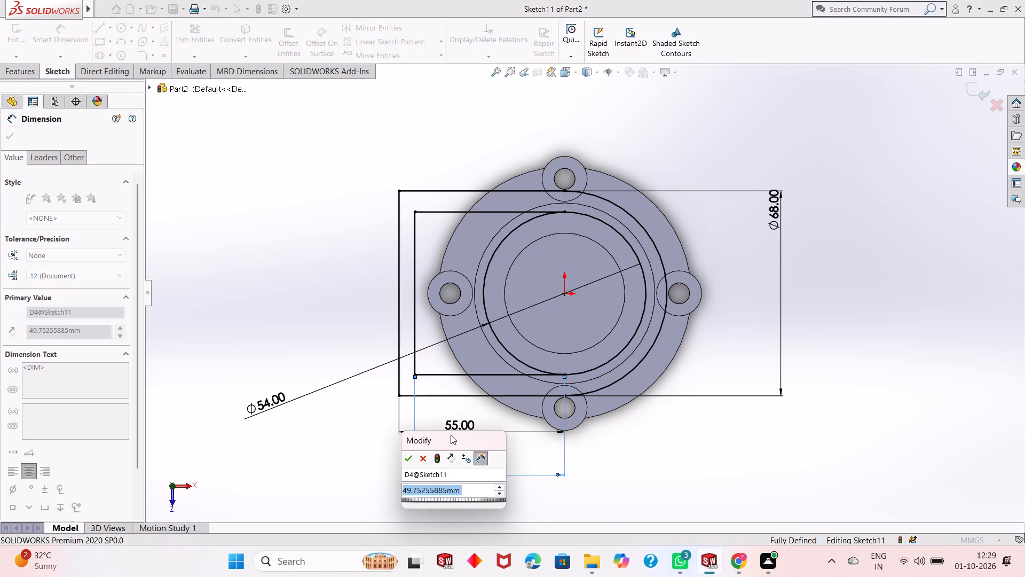
type("54")
key("Return")
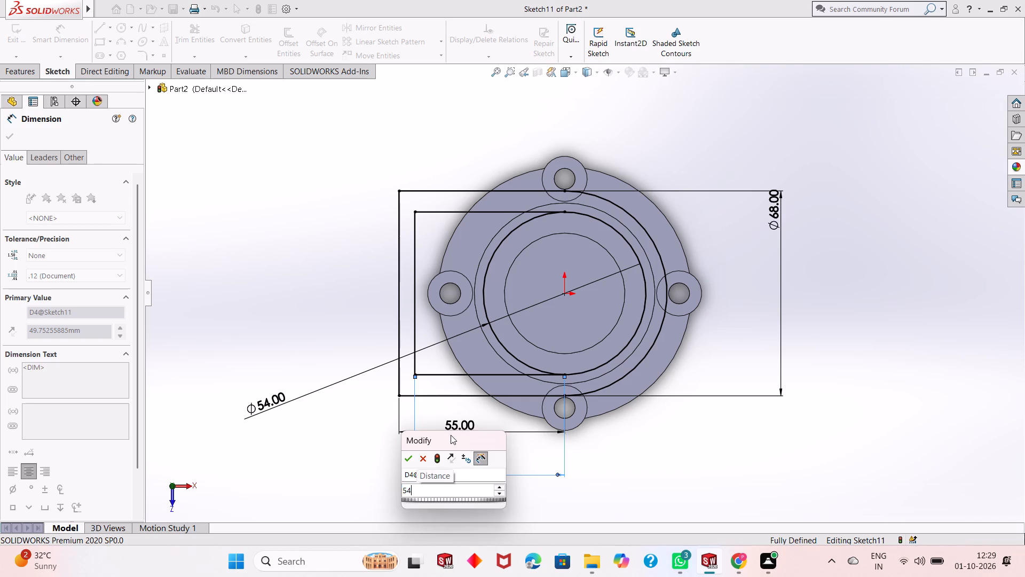
Trim away the half of the inner 54 mm circle that lies inside the rectangular extension.
right_click(341, 295)
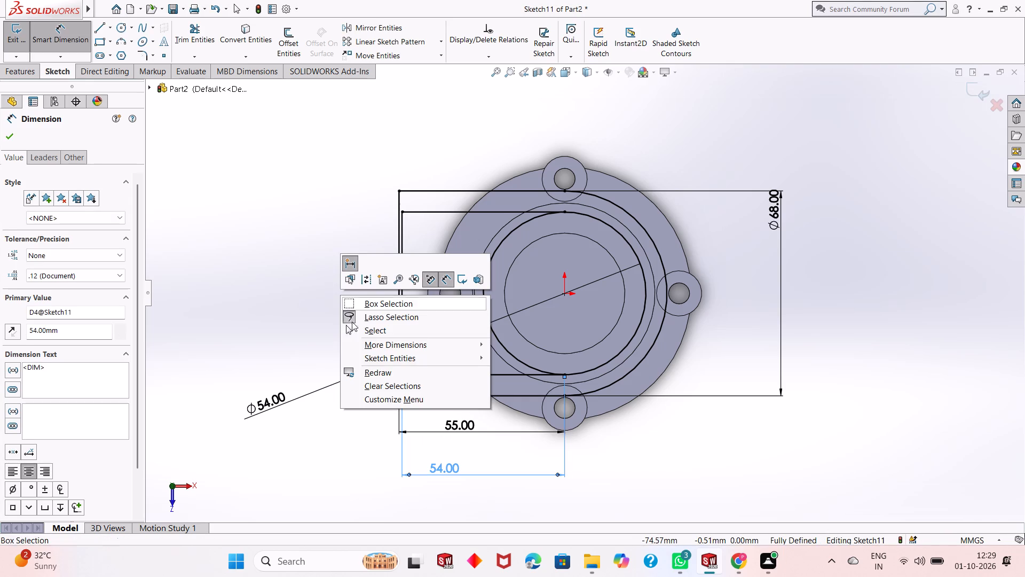
left_click(372, 334)
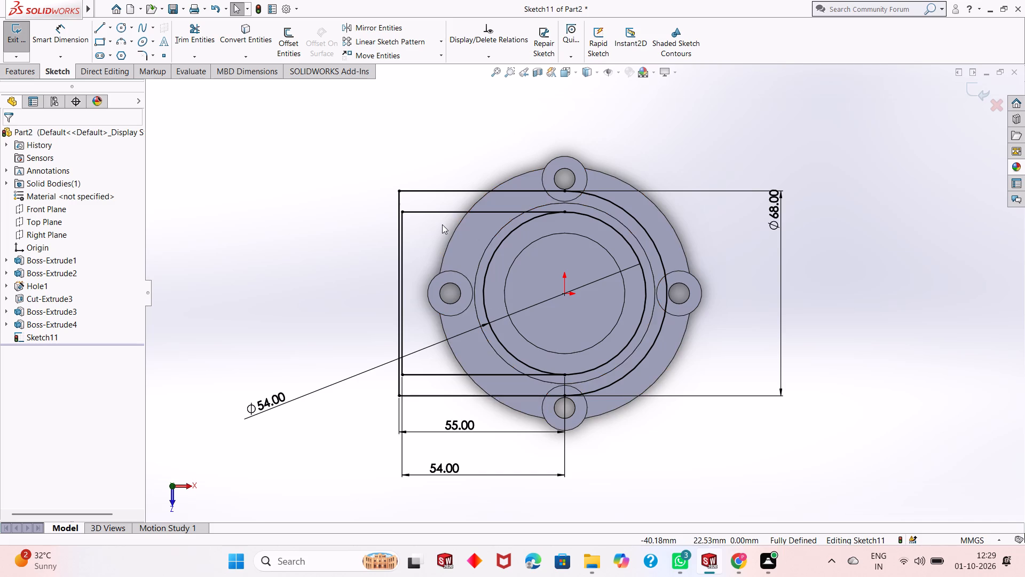
left_click(194, 29)
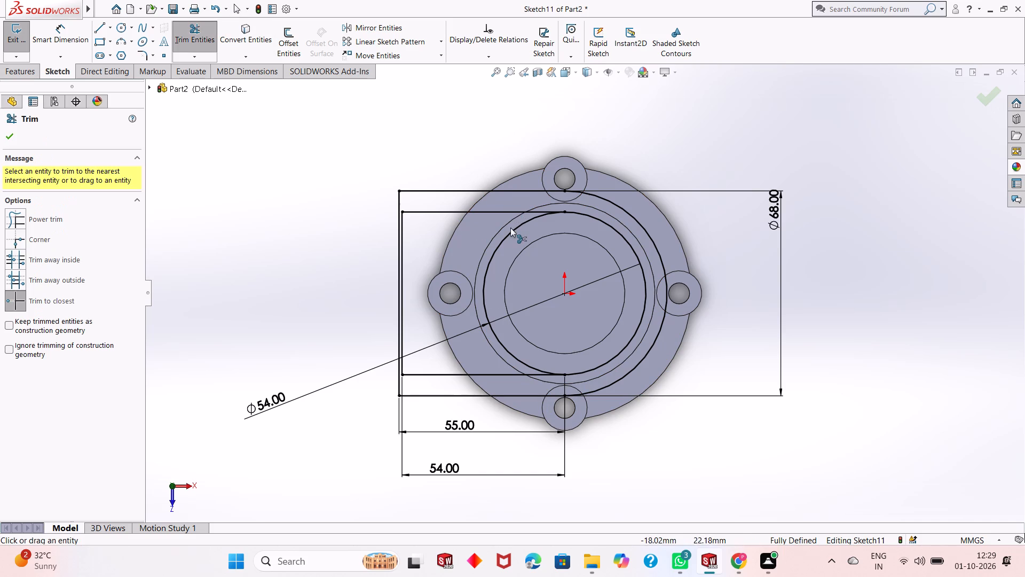
left_click(508, 237)
right_click(278, 178)
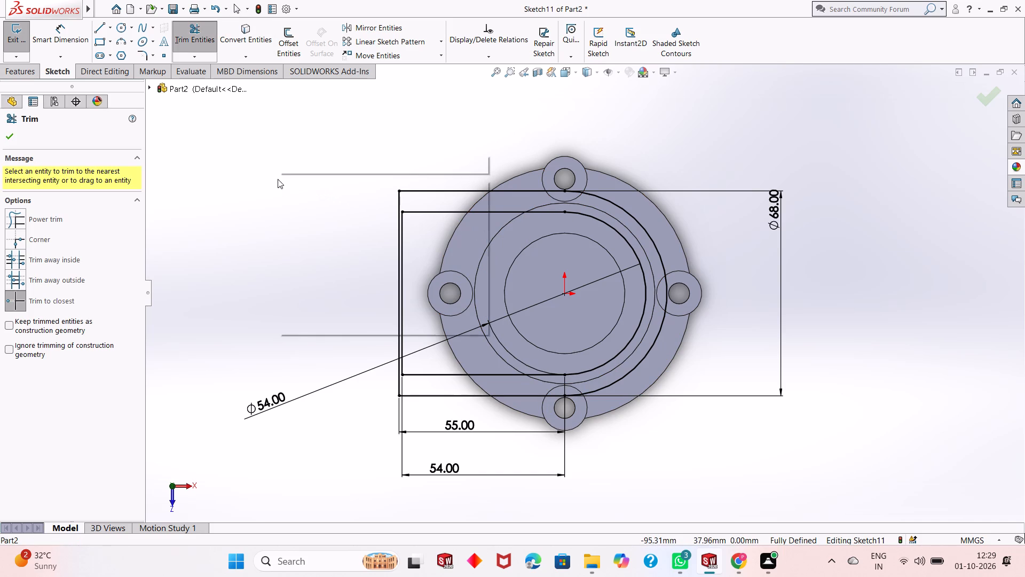
left_click(329, 212)
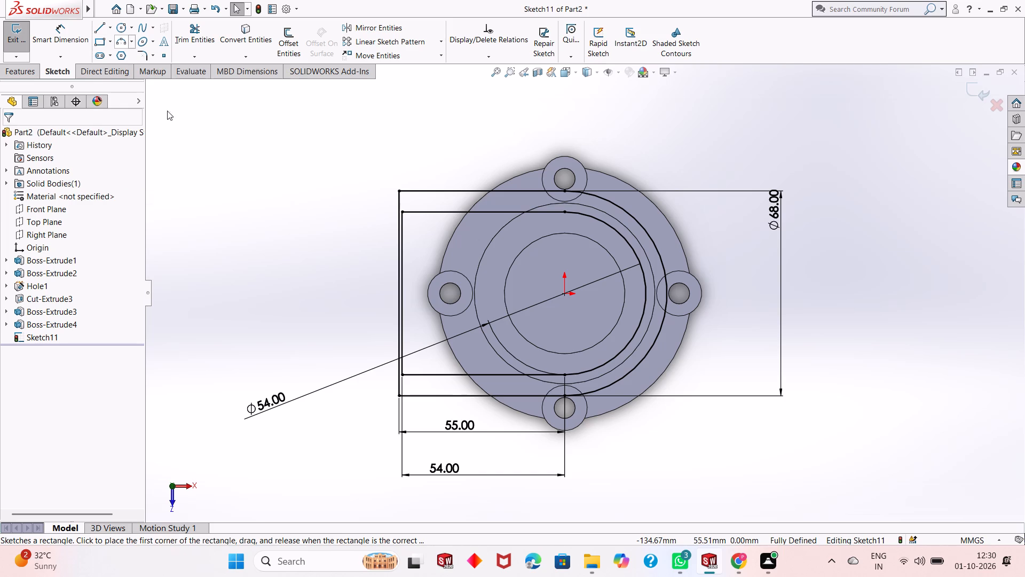
Sketch two circles centred on the inner extension's upper horizontal line, about 8.3 mm and 7.2 mm in diameter.
left_click(121, 29)
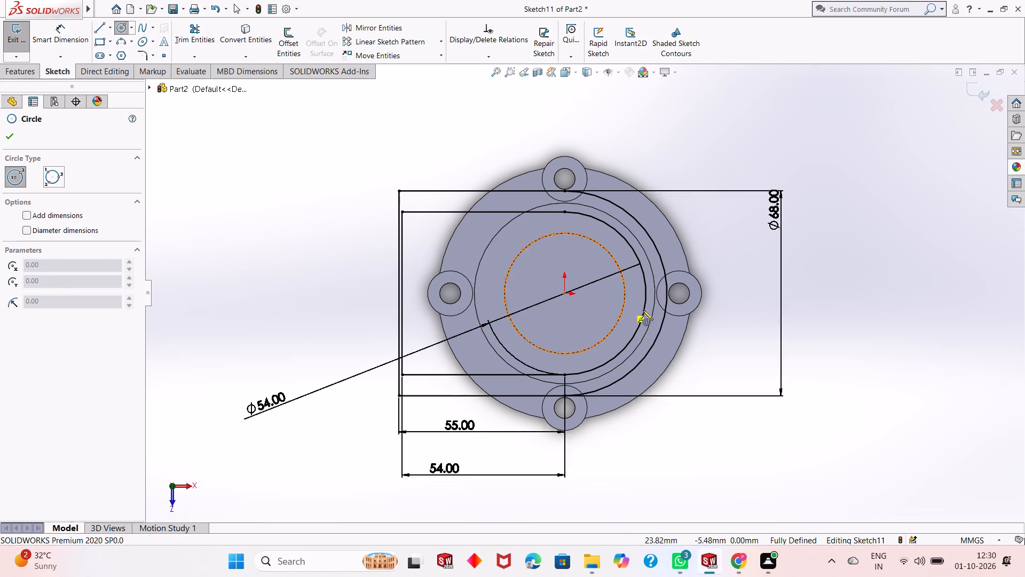
left_click(531, 211)
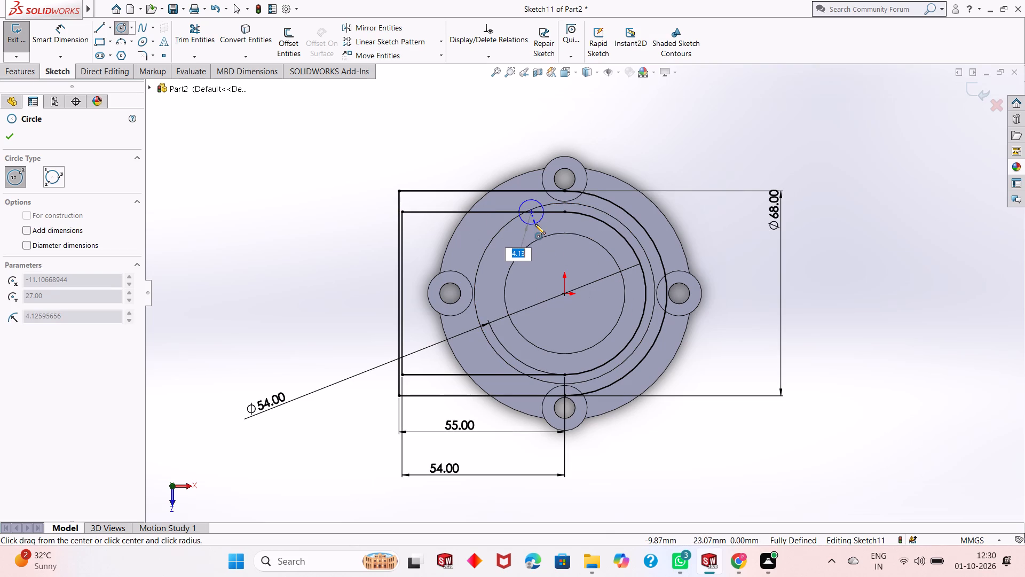
left_click(535, 224)
scroll(536, 220, "down", 6)
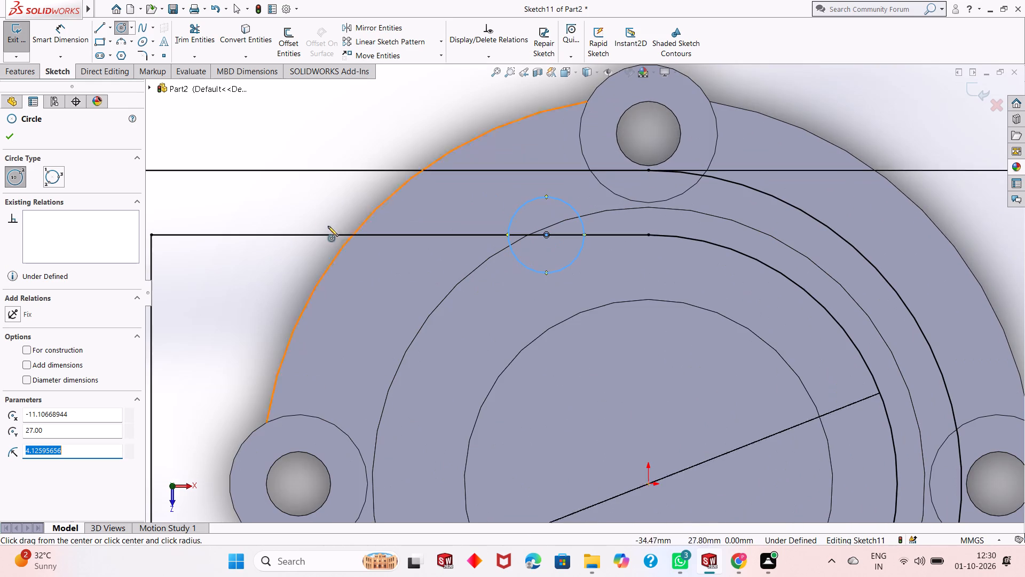
left_click(370, 235)
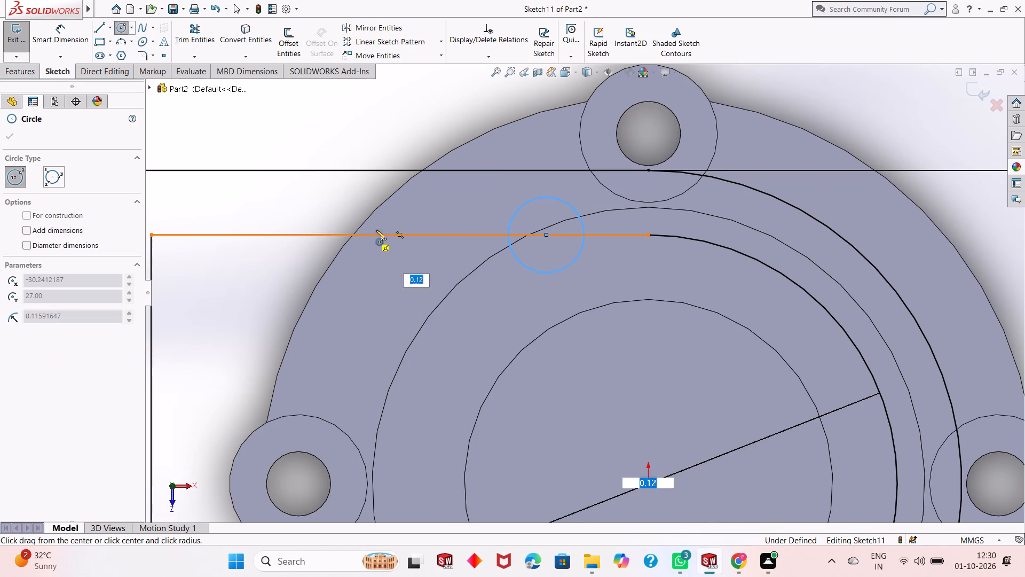
left_click(393, 211)
scroll(413, 244, "down", 3)
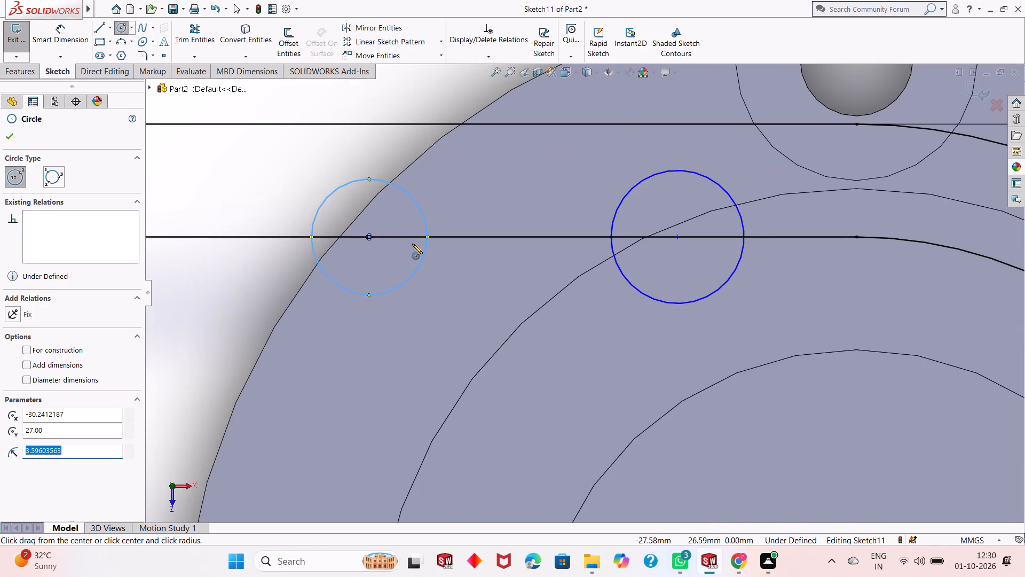
Sketch two circles on the inner extension's lower horizontal line, about 6.4 mm and 8.2 mm in diameter, vertically aligned with the upper ones.
scroll(412, 244, "up", 14)
scroll(587, 356, "down", 5)
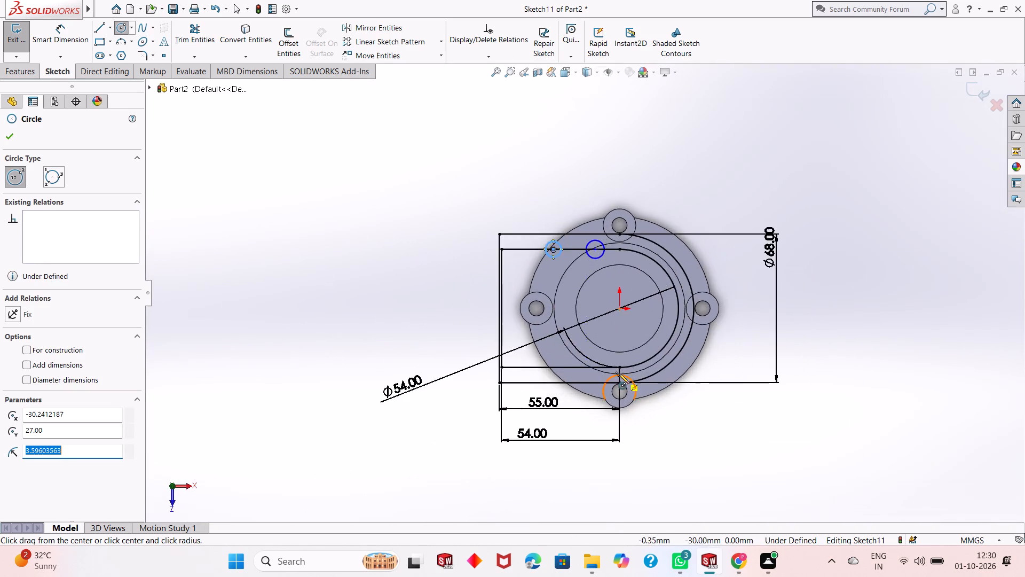
scroll(619, 373, "down", 4)
scroll(565, 356, "up", 1)
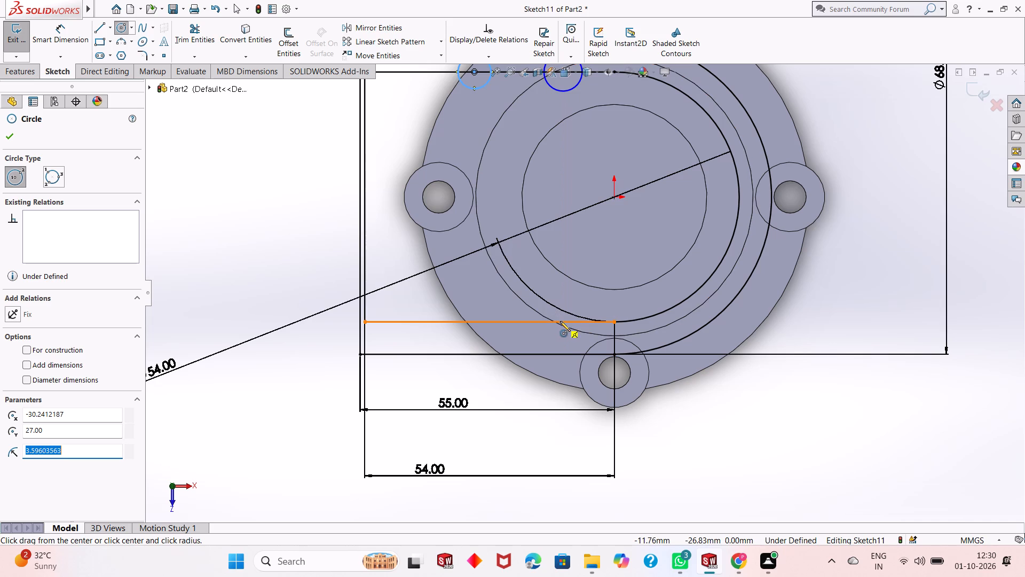
left_click(563, 321)
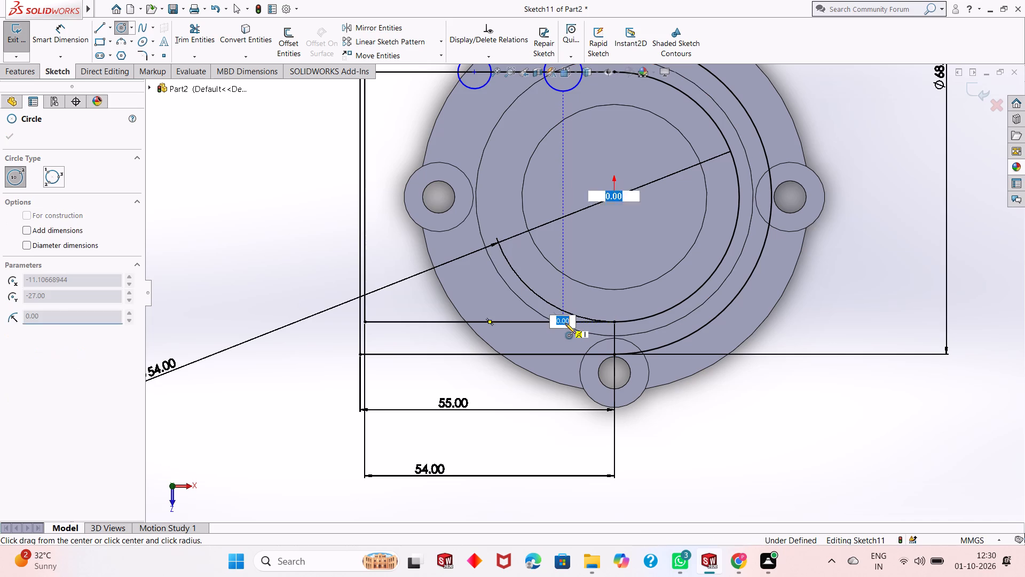
left_click(567, 336)
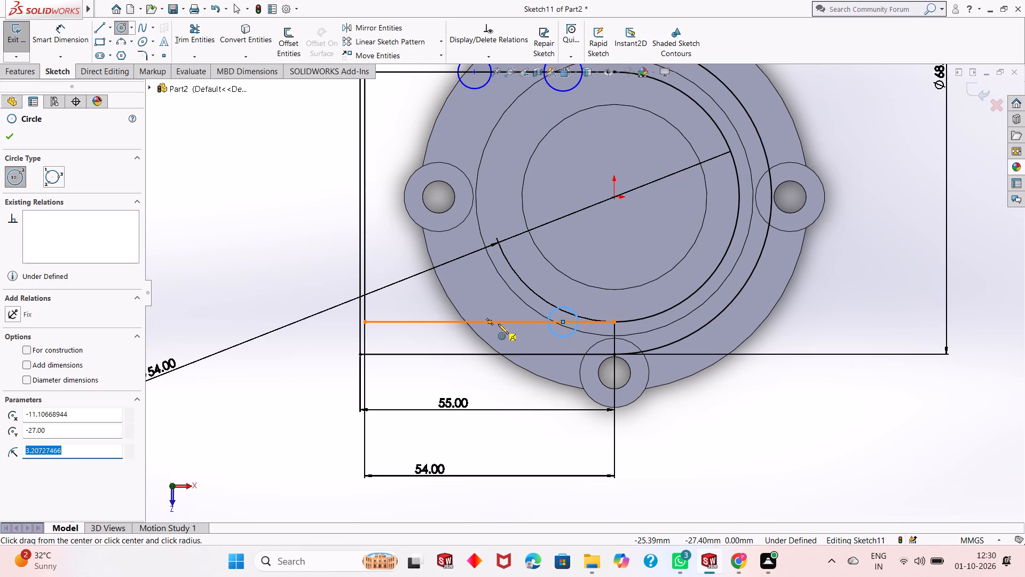
left_click(474, 321)
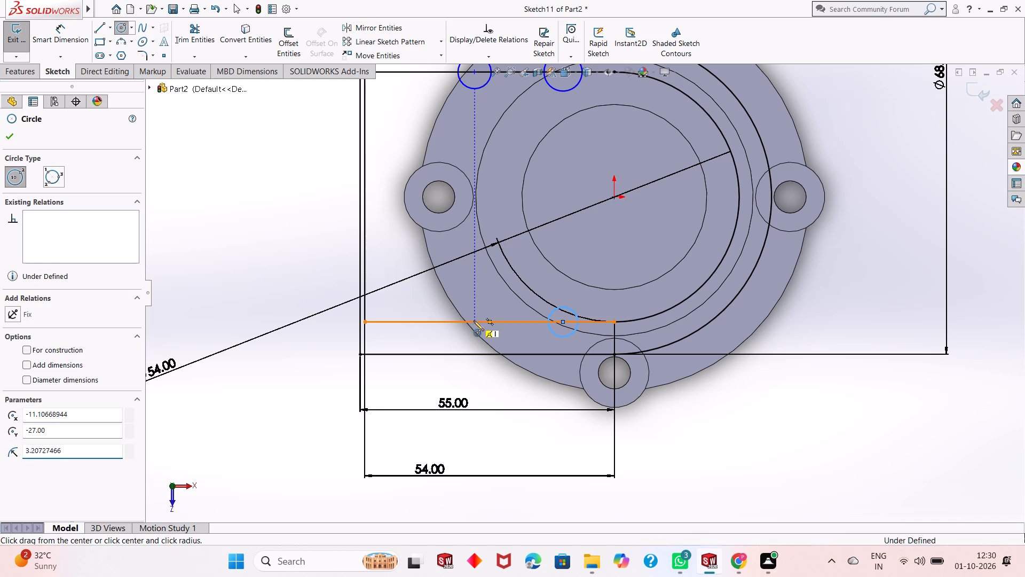
left_click(486, 307)
scroll(483, 342, "up", 1)
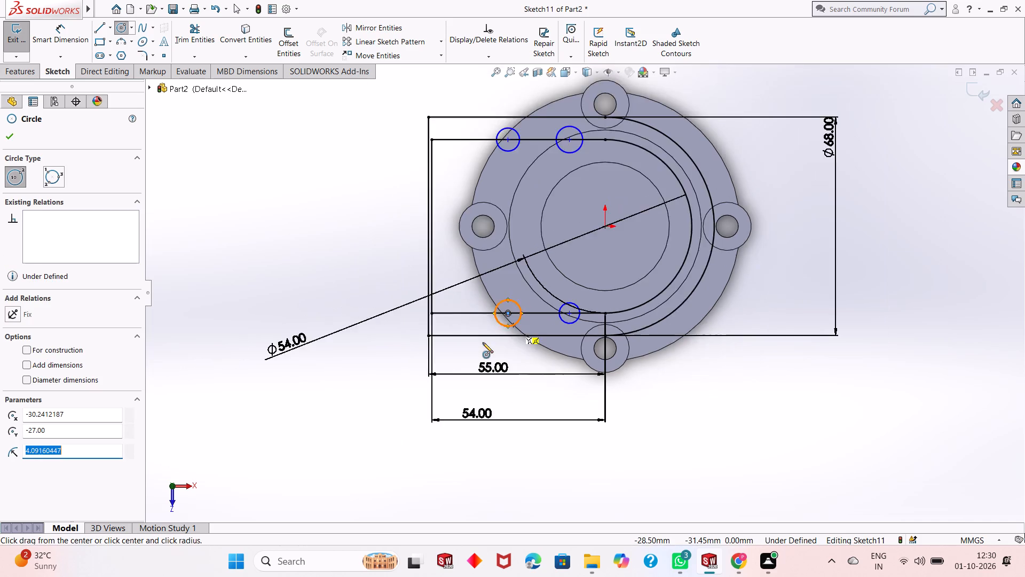
scroll(483, 342, "up", 2)
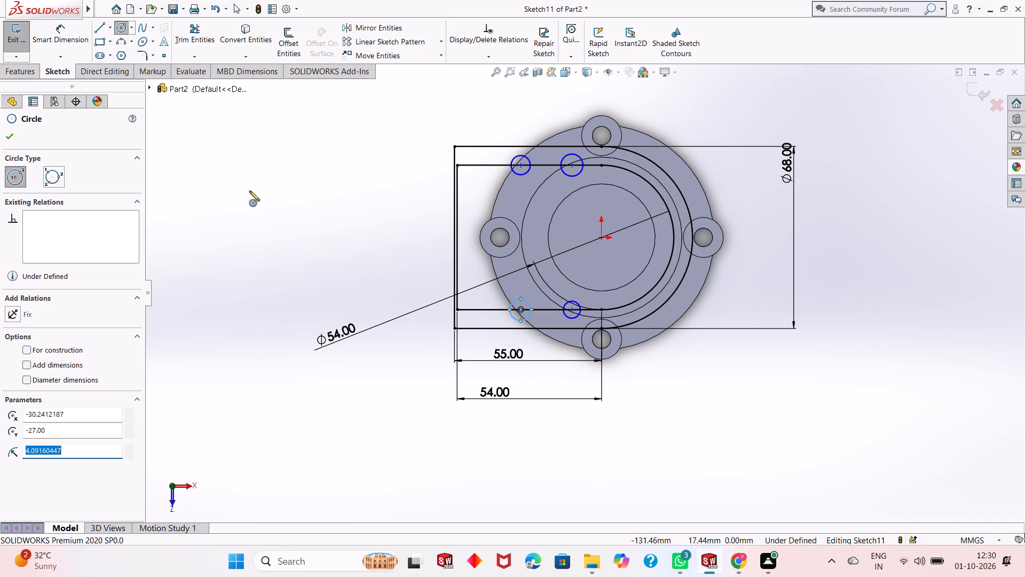
right_click(249, 191)
left_click(261, 198)
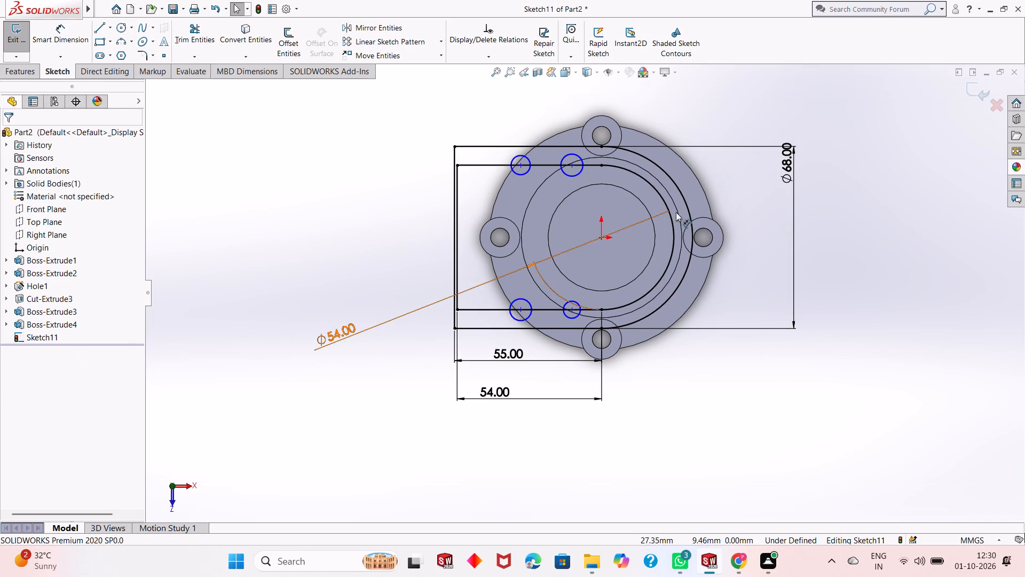
Sketch two angled lines from the origin past the outer arc, one upward about 59 mm long and one downward about 53 mm long.
scroll(676, 212, "down", 1)
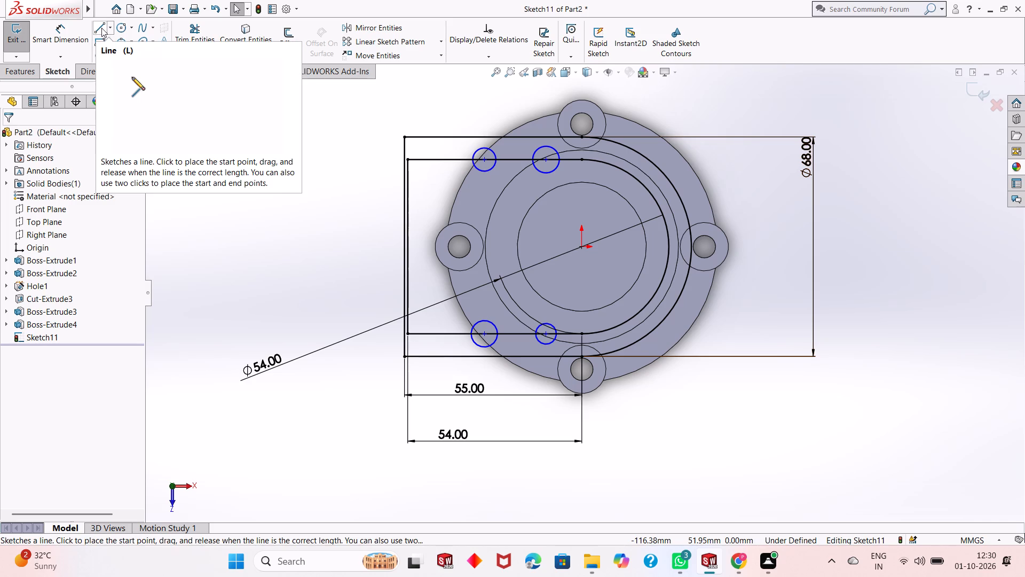
left_click(102, 26)
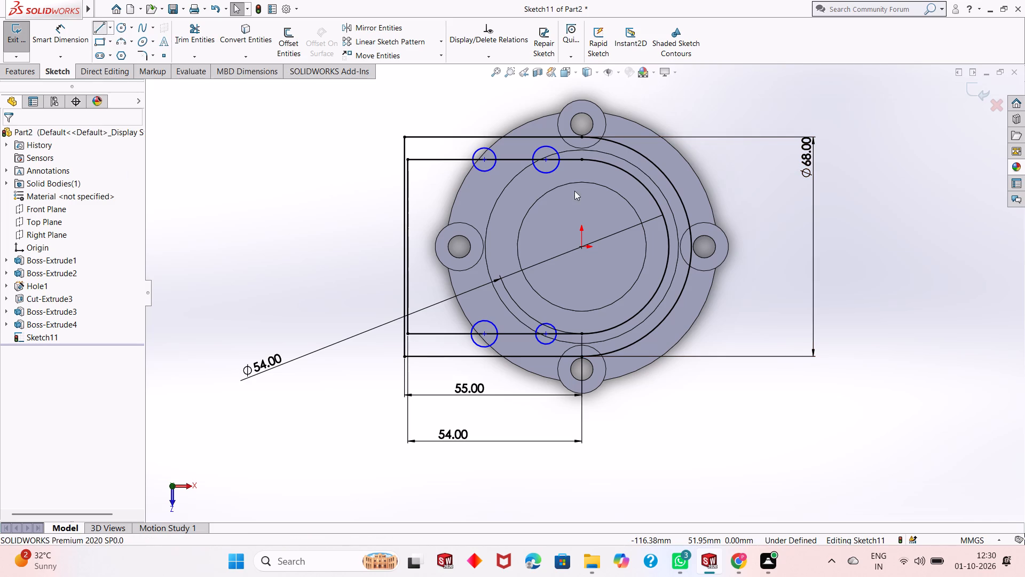
left_click(580, 246)
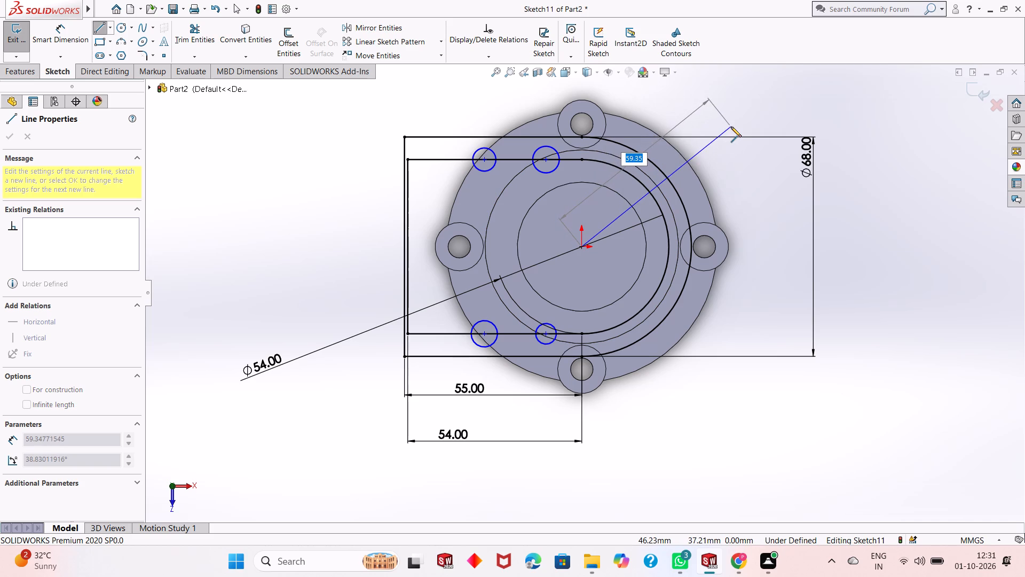
left_click(731, 127)
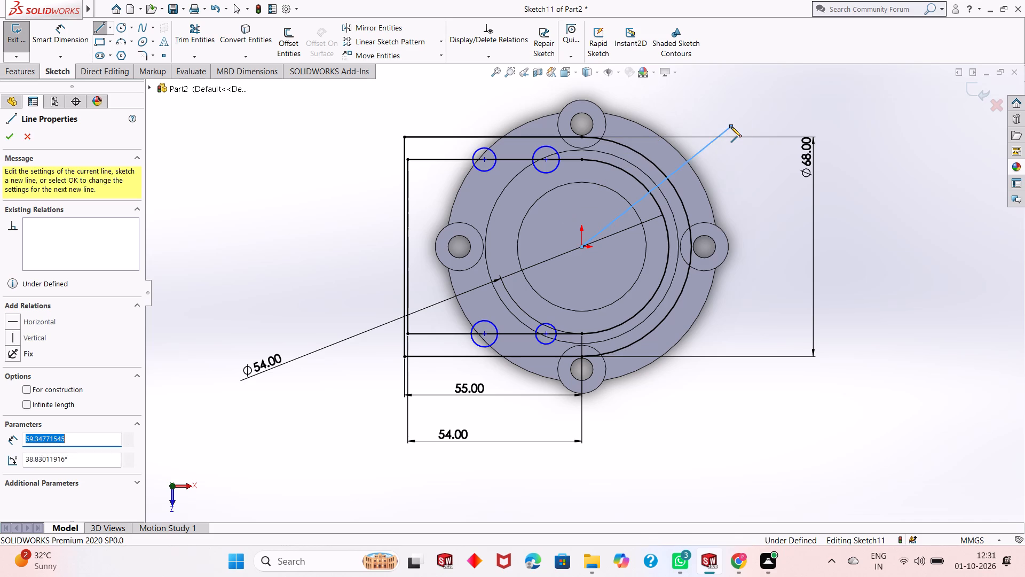
right_click(753, 114)
left_click(767, 118)
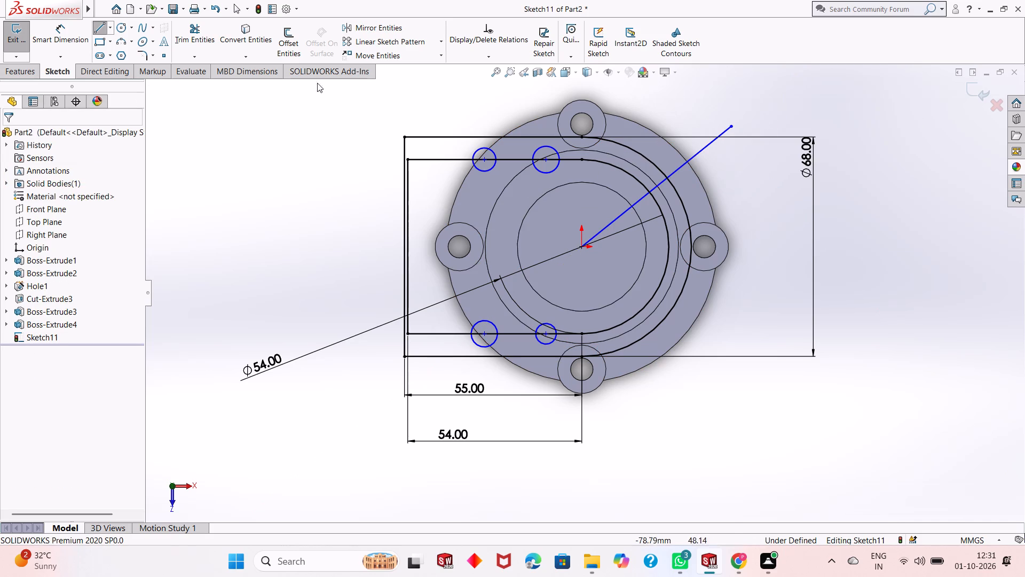
left_click(99, 29)
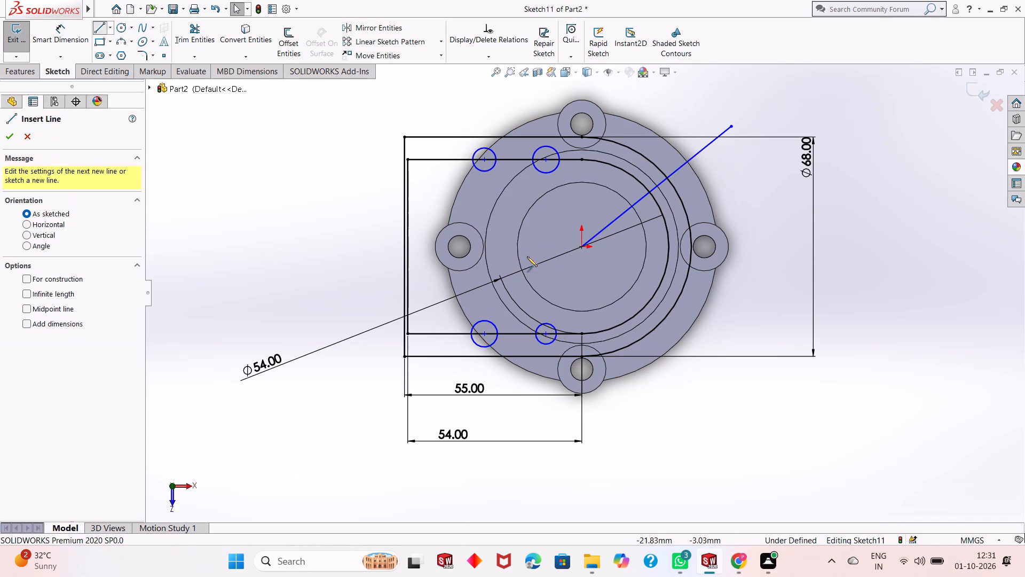
left_click(582, 248)
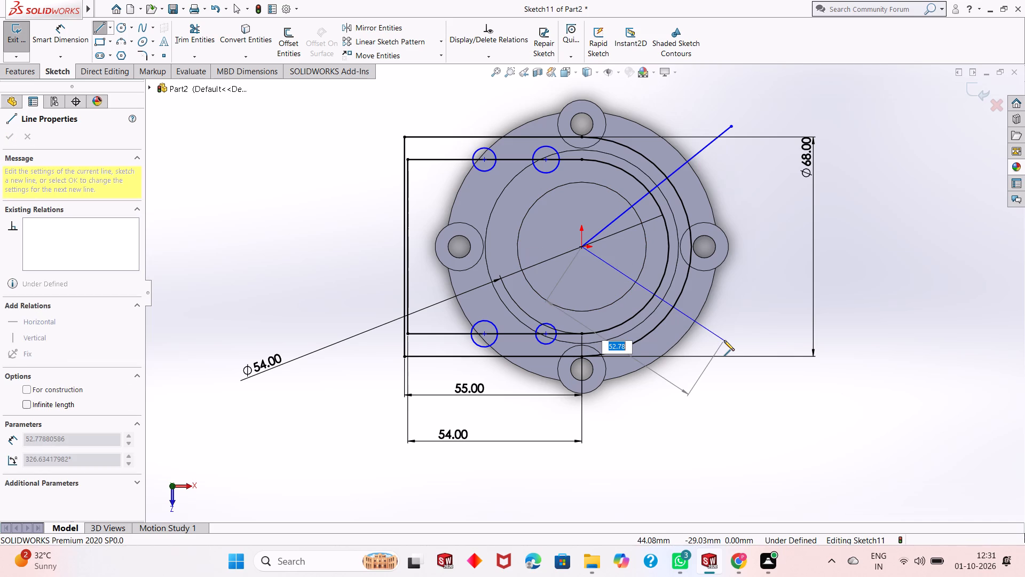
left_click(724, 340)
right_click(724, 341)
left_click(743, 351)
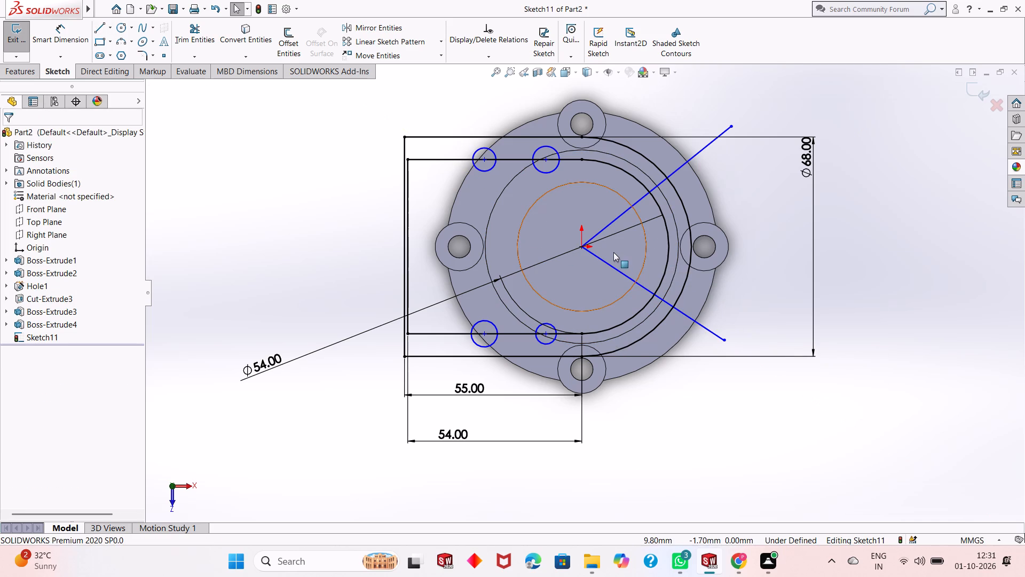
Dimension the angle between the upper angled line and the origin's vertical direction and set it to 45°.
left_click(72, 38)
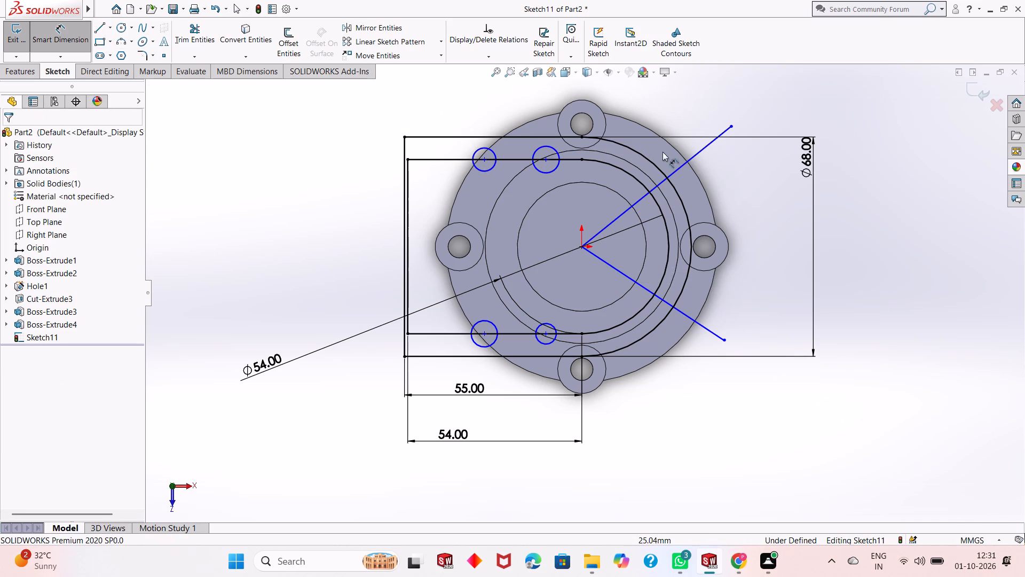
left_click(677, 168)
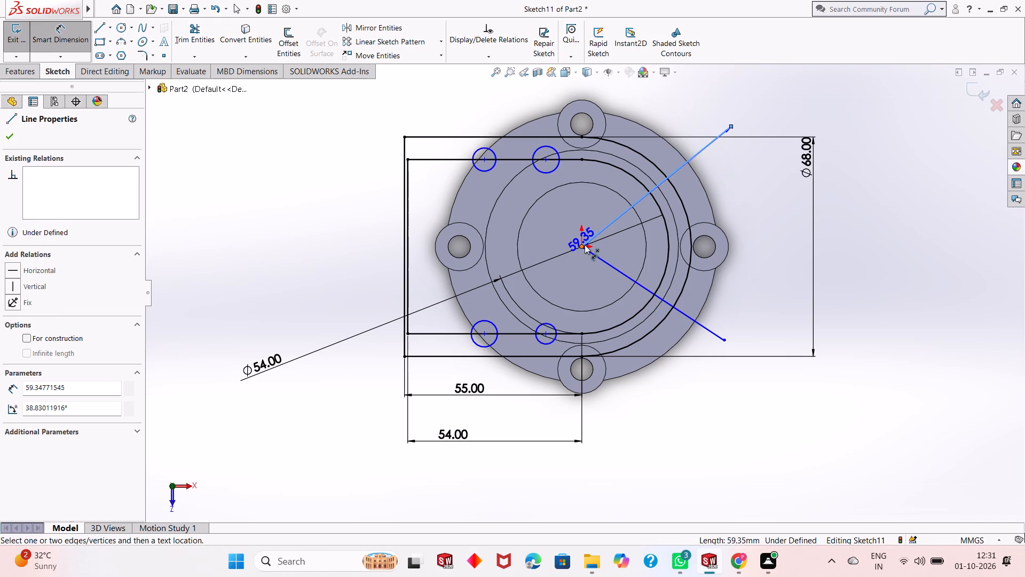
left_click(582, 246)
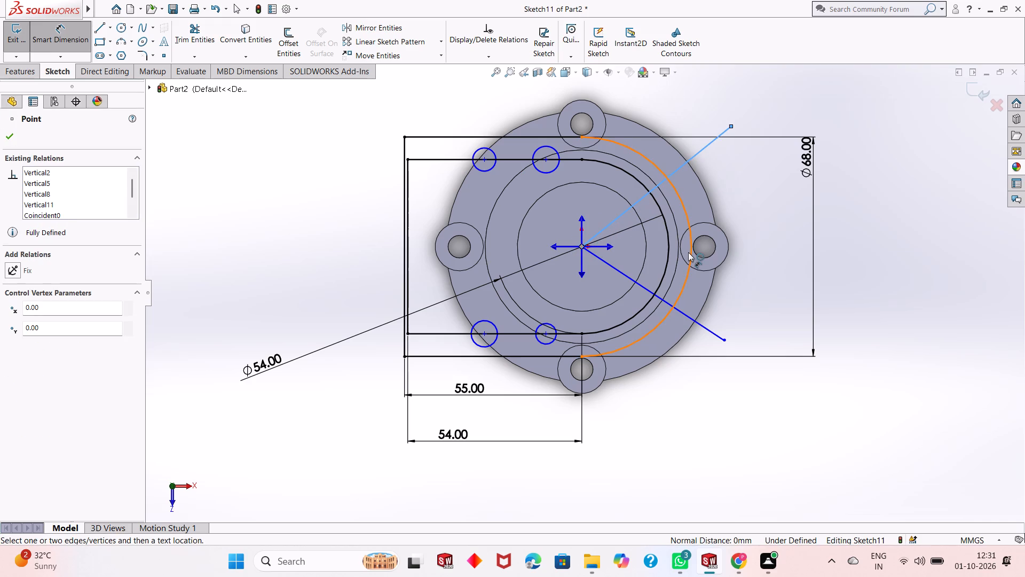
scroll(700, 375, "down", 1)
middle_click_drag(700, 375, 696, 268)
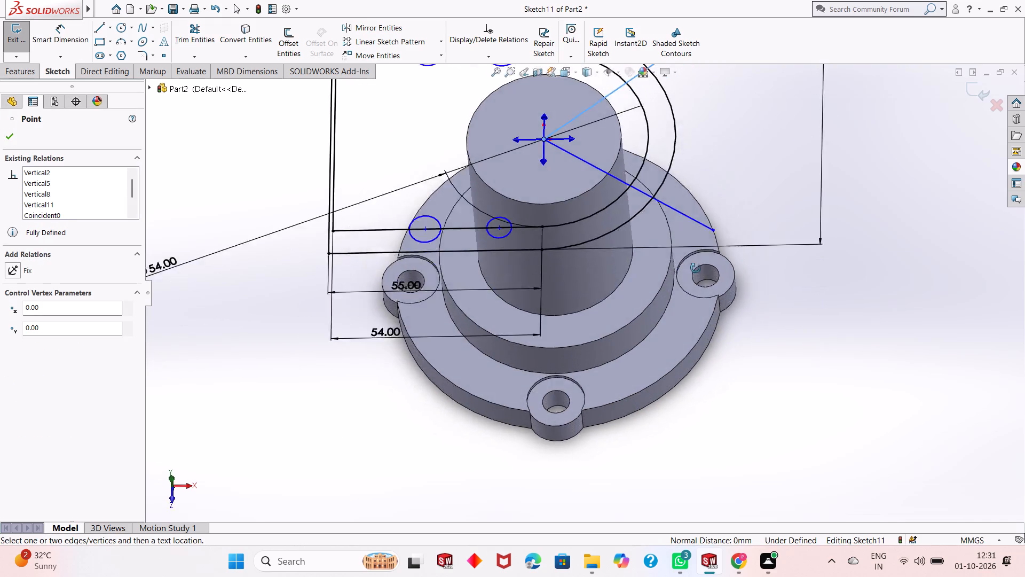
middle_click_drag(696, 268, 816, 451)
scroll(650, 250, "up", 1)
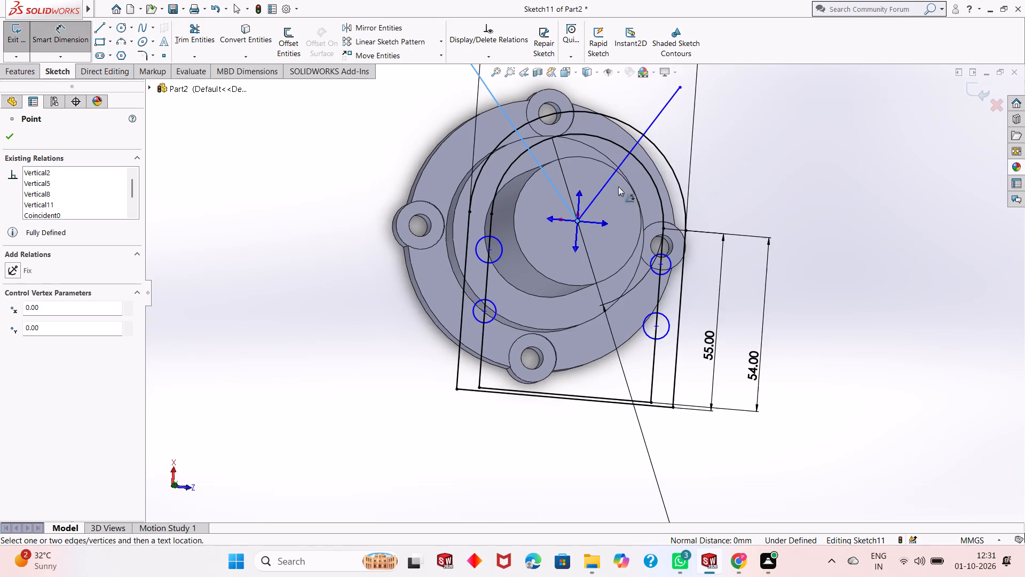
middle_click_drag(600, 174, 593, 180)
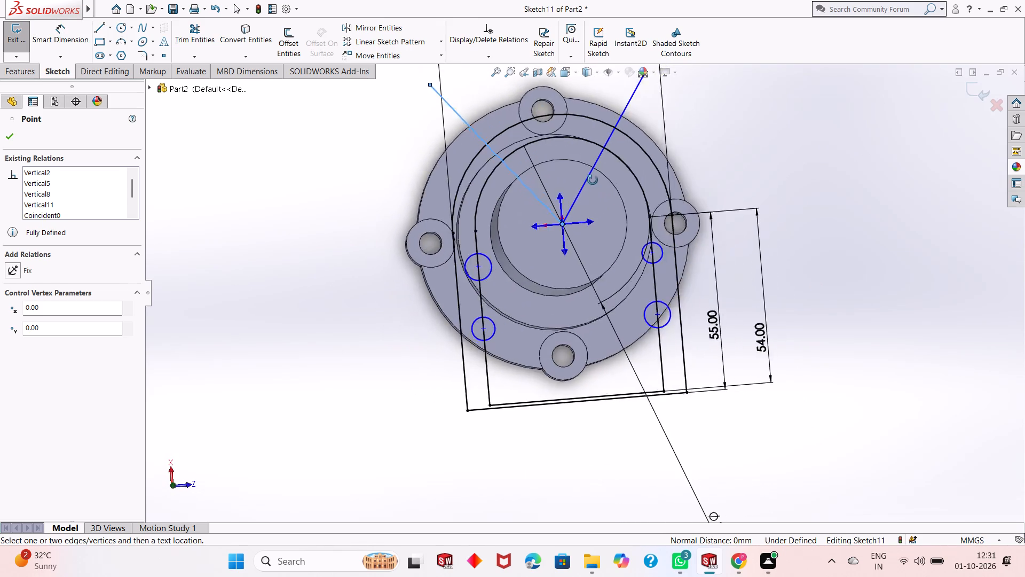
middle_click_drag(593, 180, 579, 188)
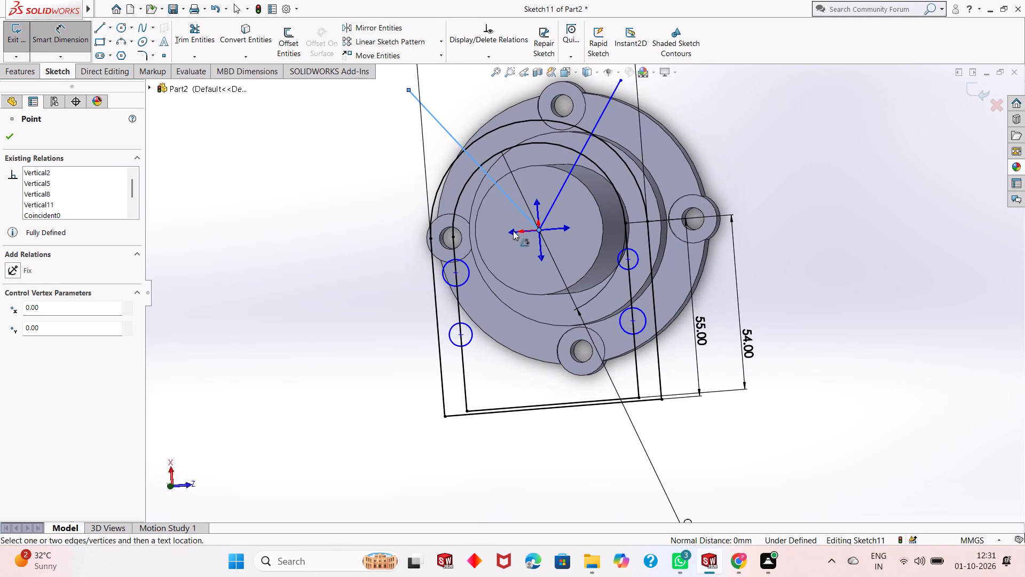
left_click(510, 232)
left_click(516, 220)
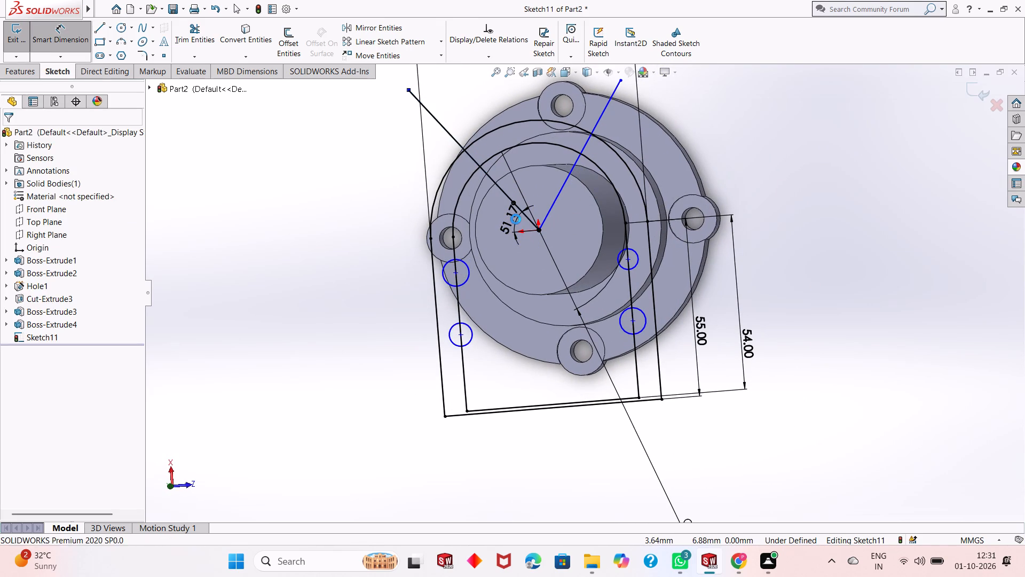
type("45")
key("Return")
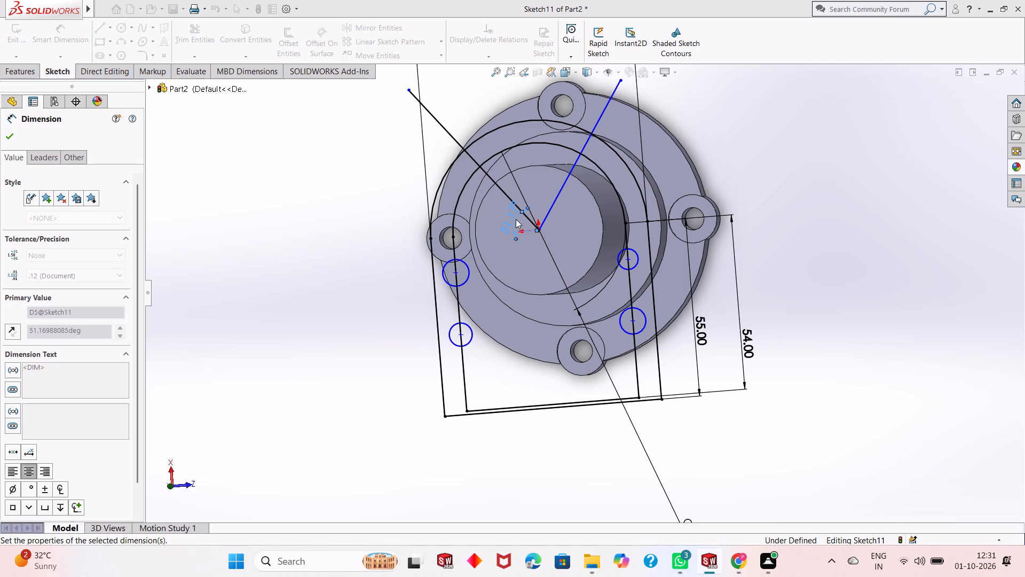
Dimension the angle between the lower angled line and the origin's horizontal direction and set it to 45°.
left_click(553, 206)
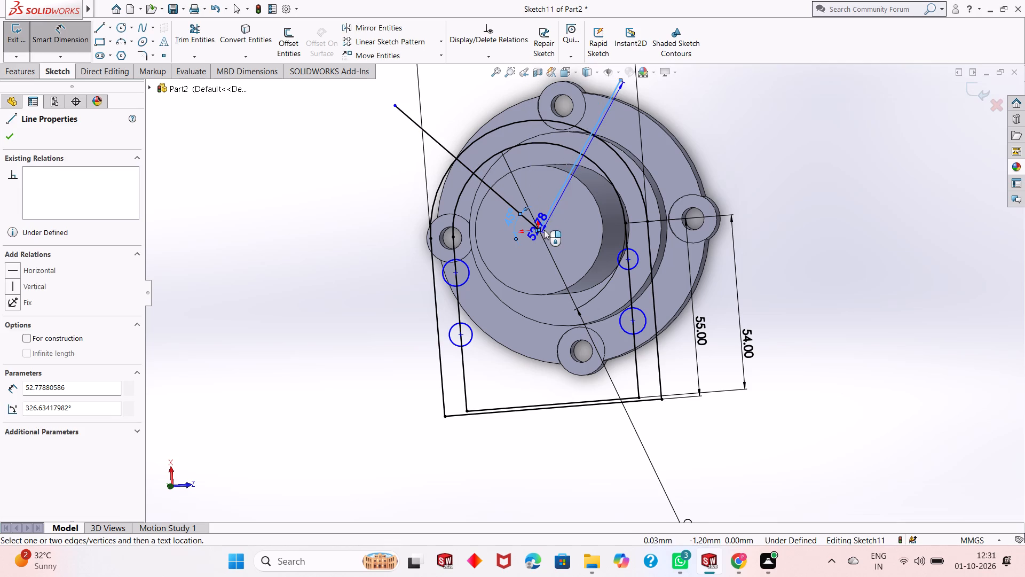
left_click(541, 231)
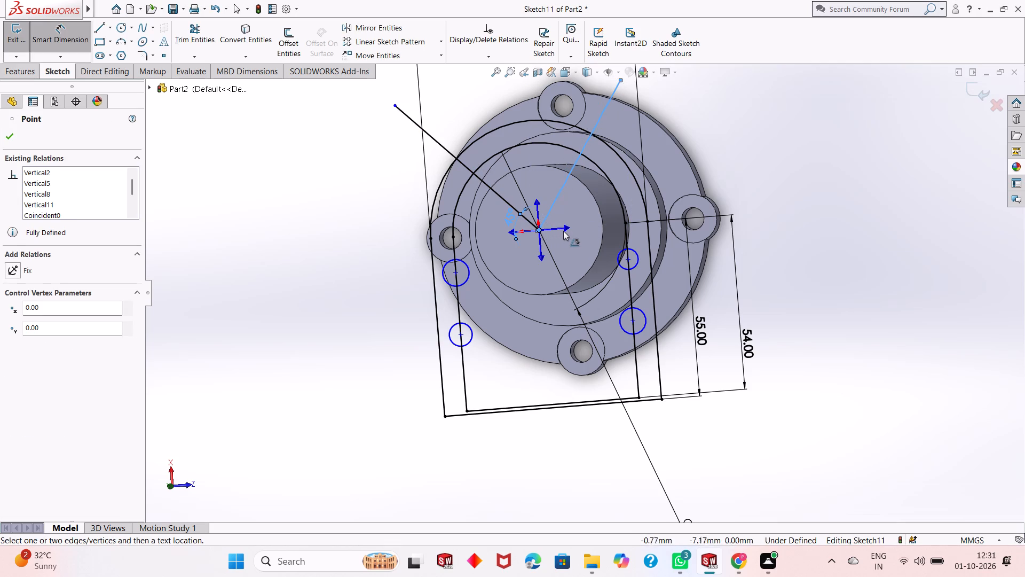
left_click(507, 233)
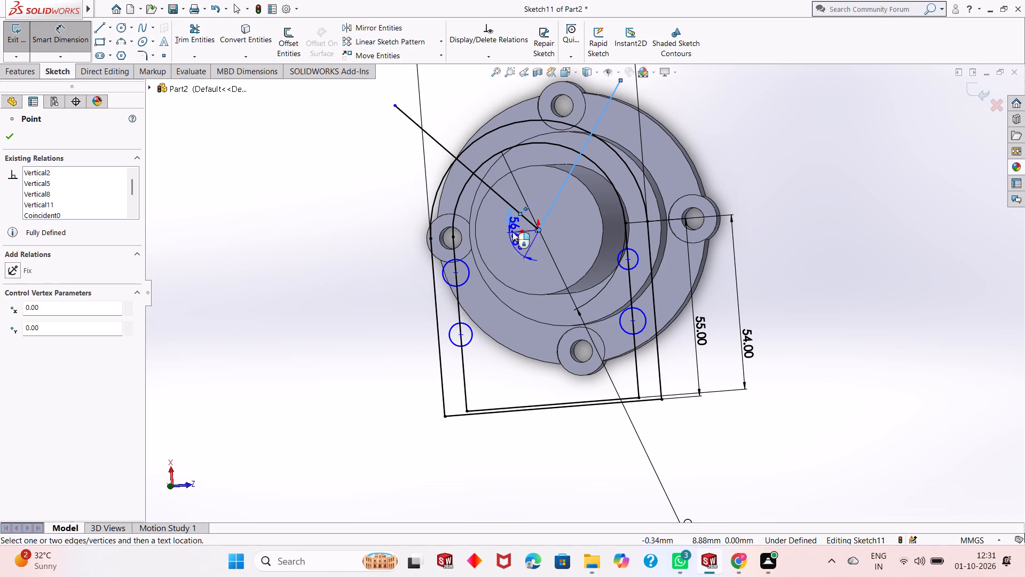
key("Escape")
left_click(535, 200)
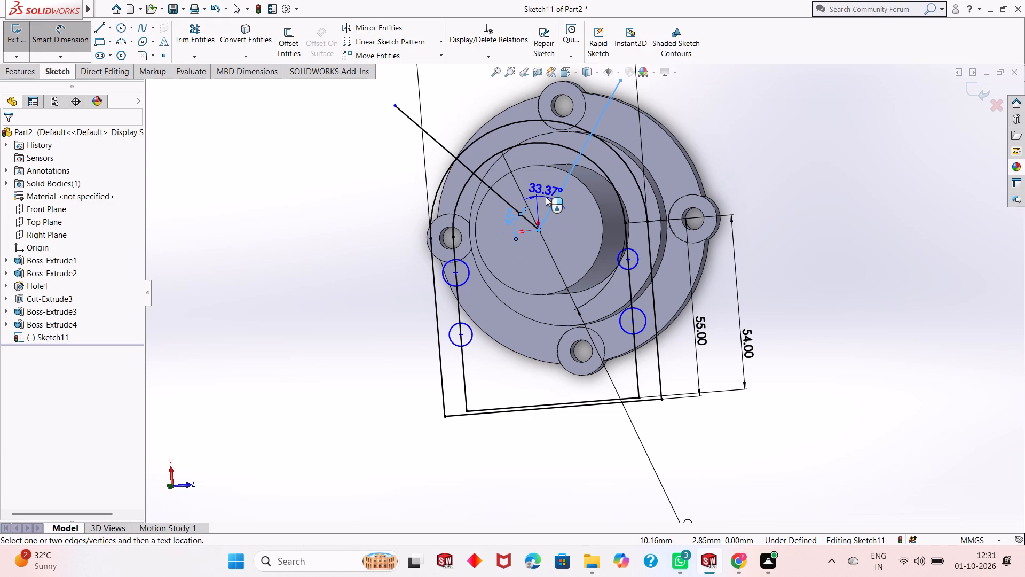
middle_click_drag(546, 197, 559, 171)
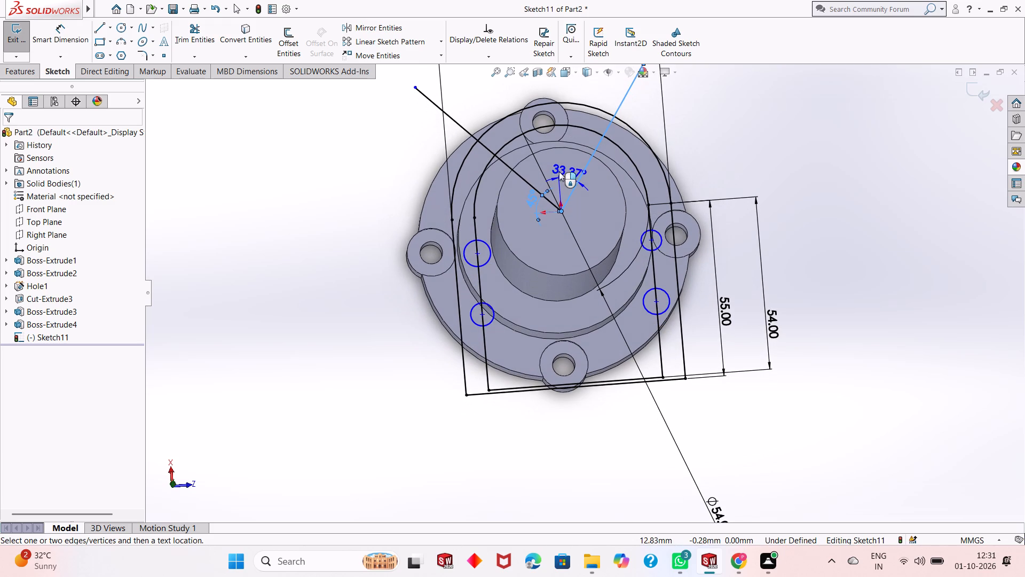
left_click(567, 177)
type("45")
key("Return")
scroll(554, 201, "up", 1)
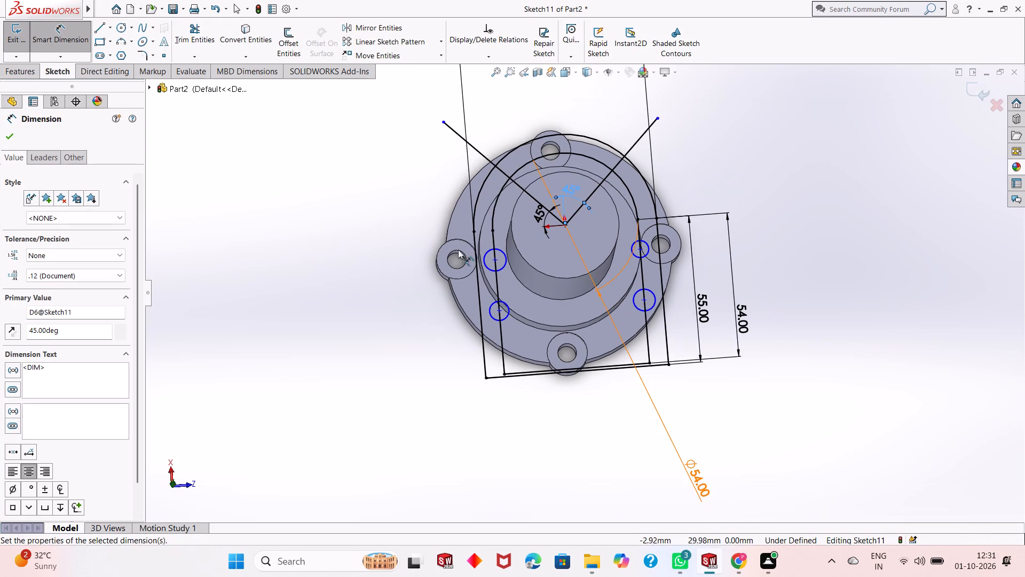
right_click(354, 262)
left_click(387, 298)
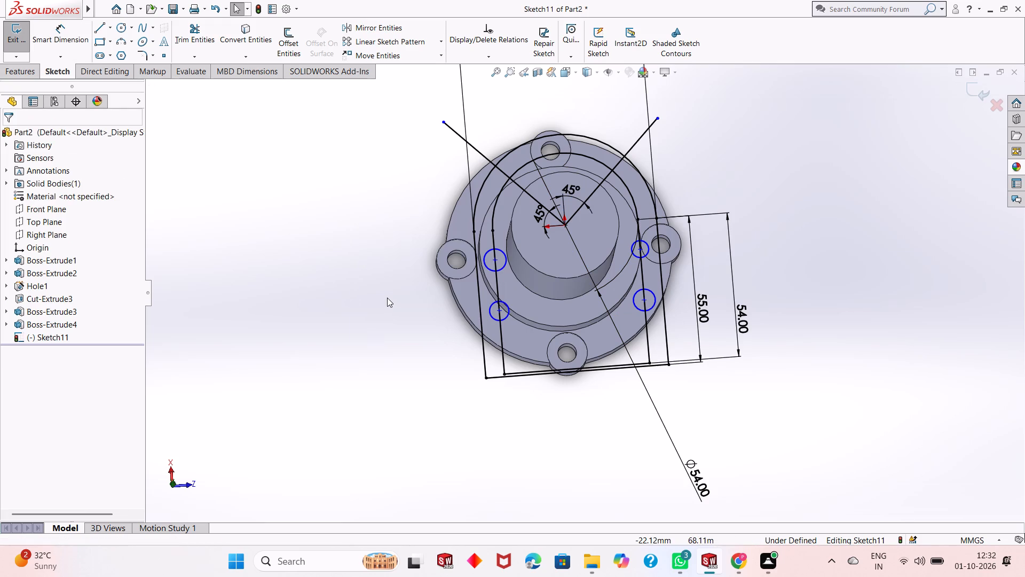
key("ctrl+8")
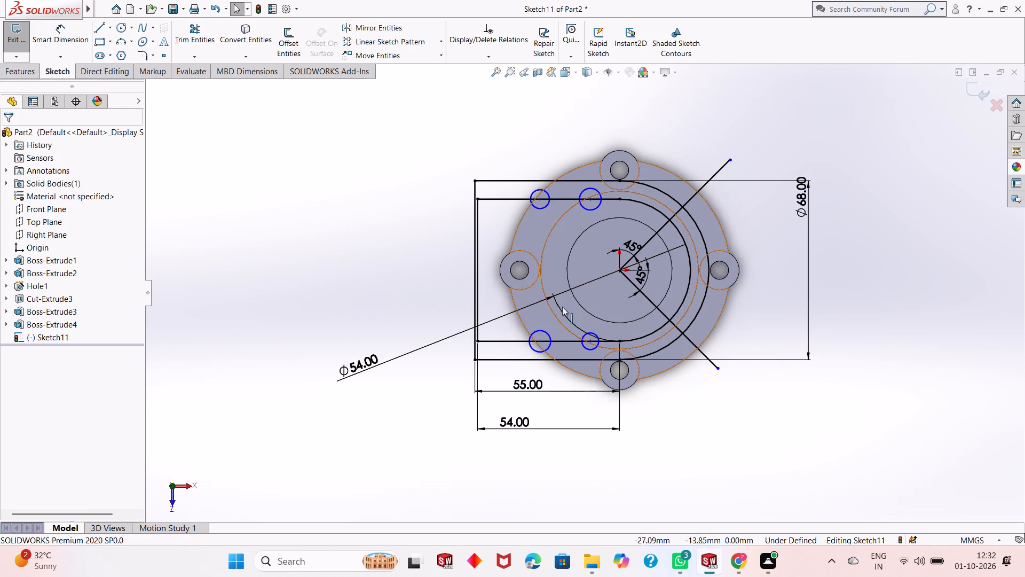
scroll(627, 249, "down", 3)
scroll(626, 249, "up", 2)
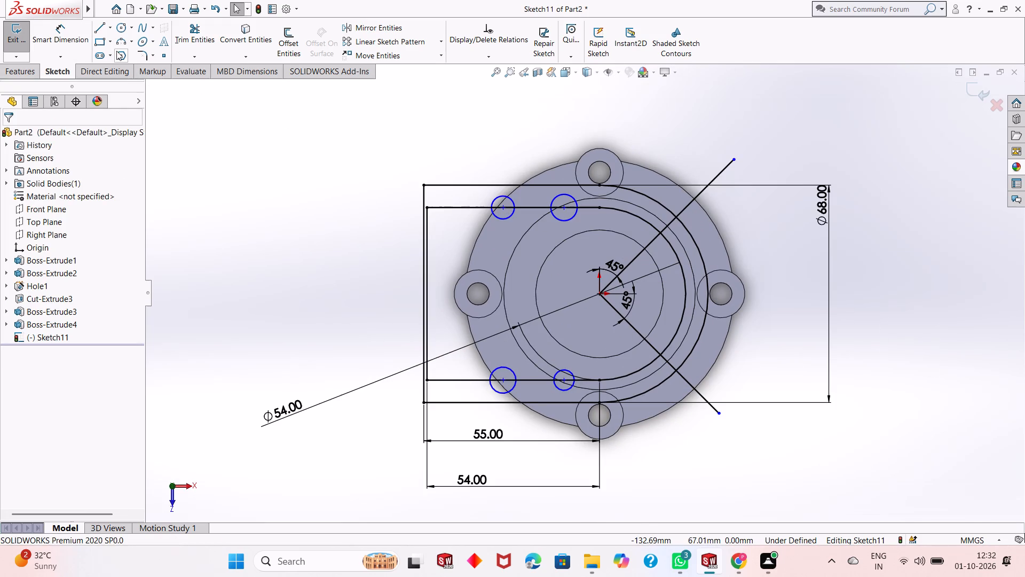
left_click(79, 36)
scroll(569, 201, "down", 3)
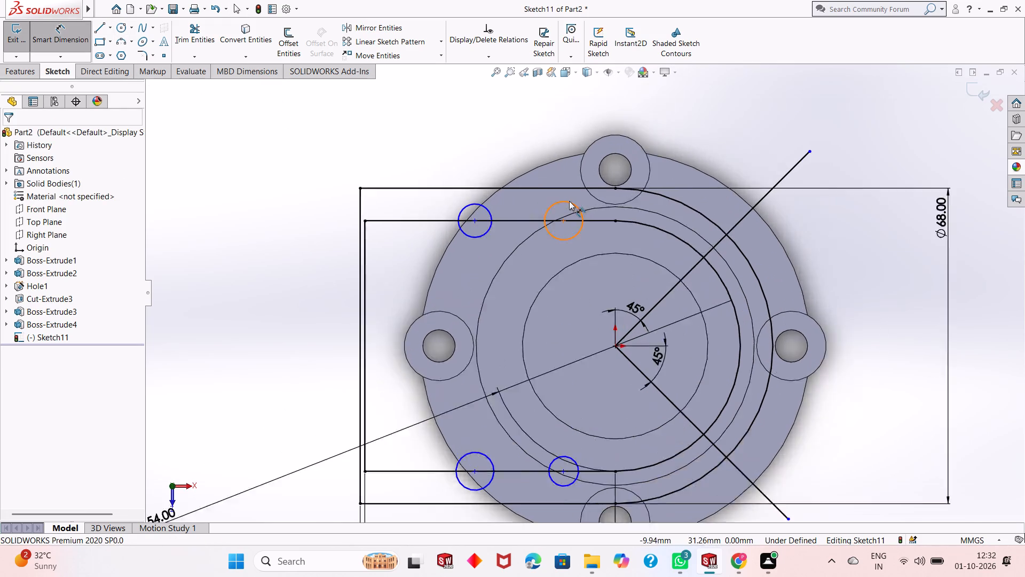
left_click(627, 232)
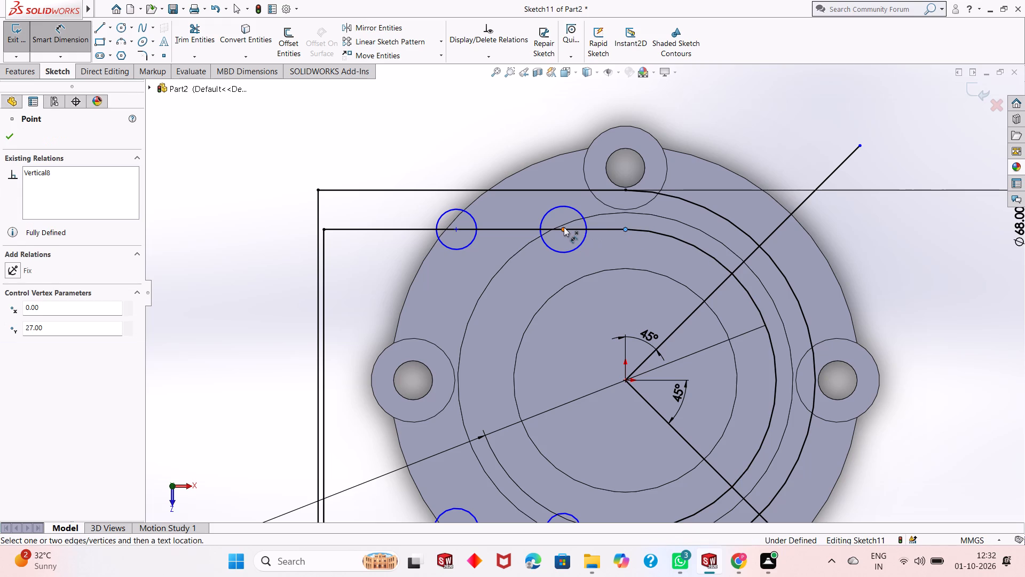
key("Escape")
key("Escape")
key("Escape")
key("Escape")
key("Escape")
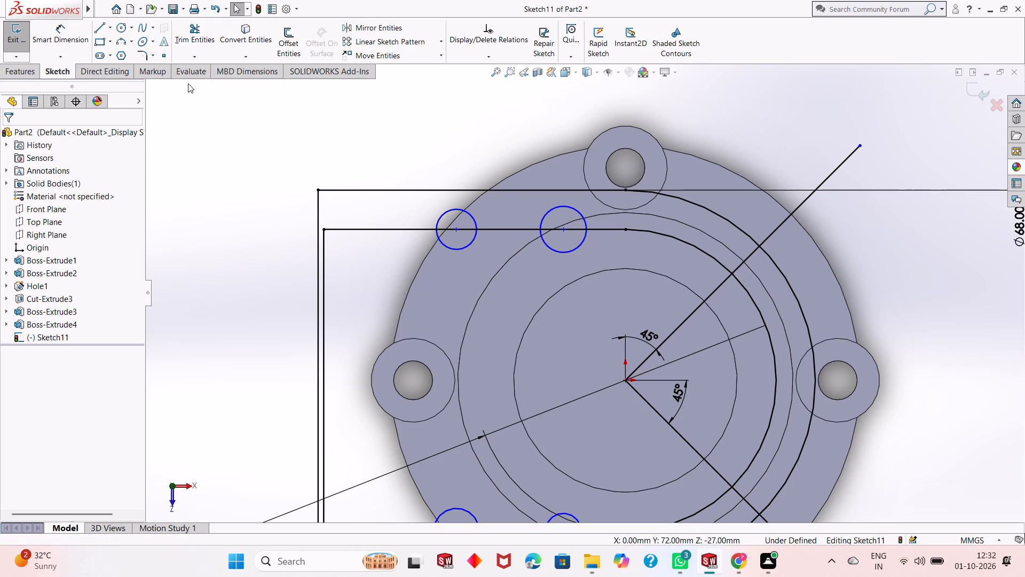
Dimension the horizontal distance from the inner arc's upper endpoint to the nearest upper circle's centre and set it to 12 mm.
left_click(57, 44)
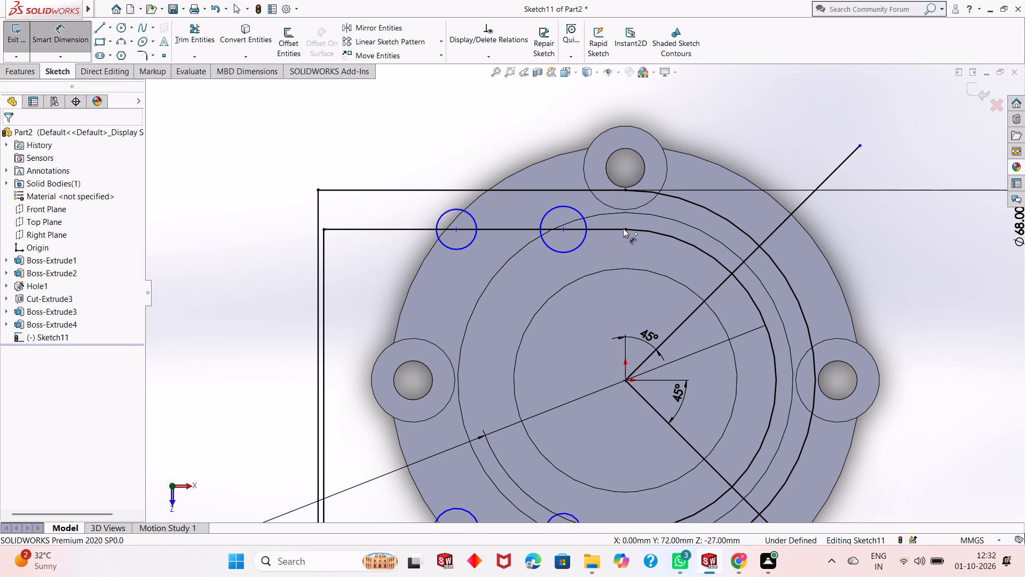
left_click(626, 231)
left_click(563, 231)
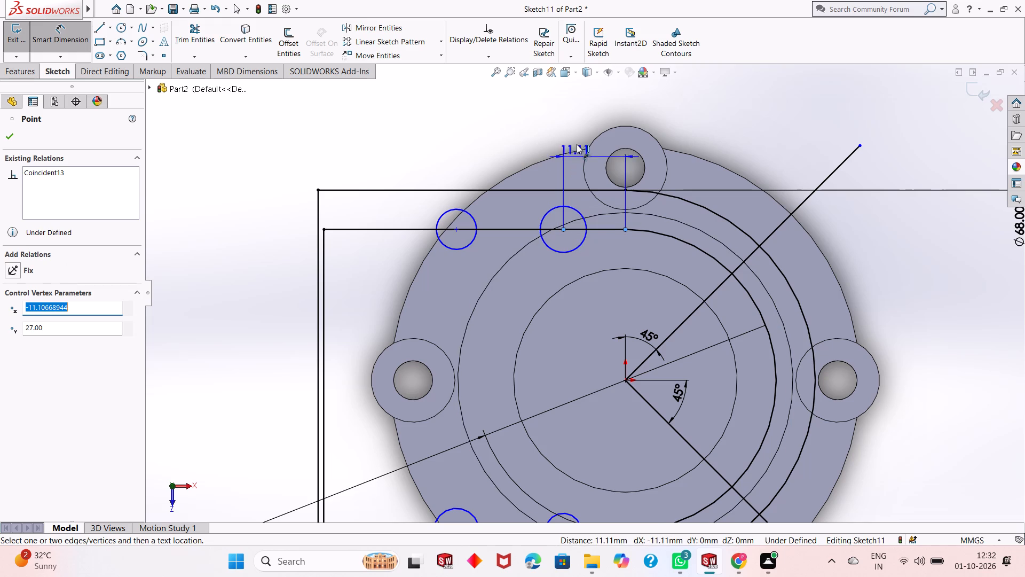
left_click(593, 106)
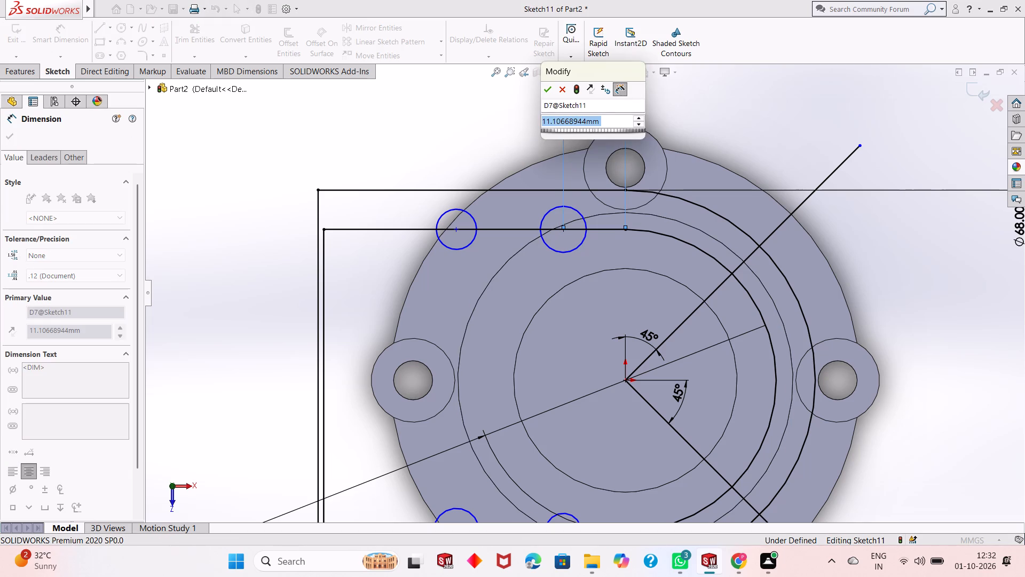
type("12")
key("Return")
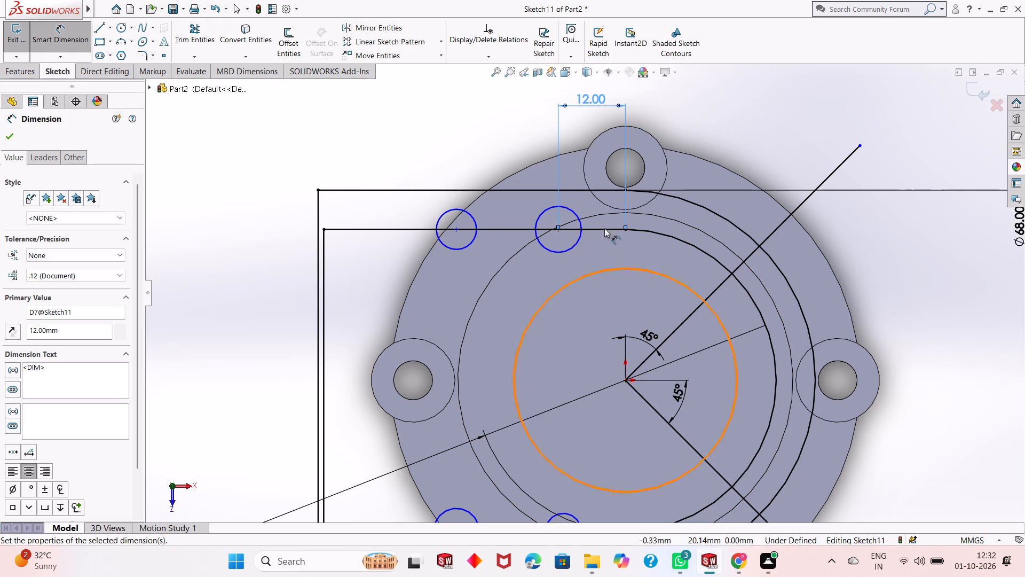
Dimension the centre-to-centre distance between the two upper circles and set it to 28 mm.
left_click(556, 231)
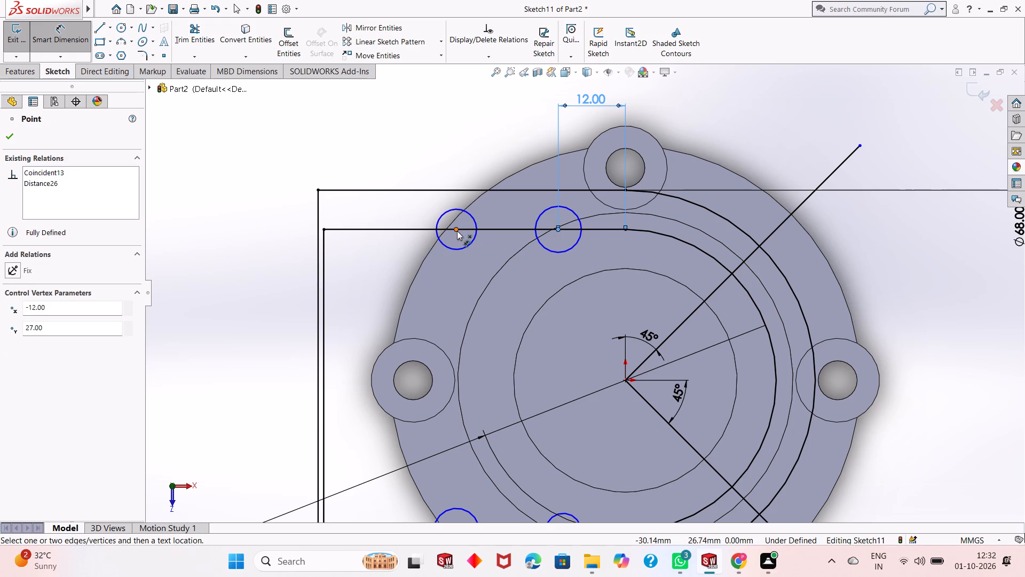
left_click(457, 231)
left_click(471, 110)
type("28")
key("Return")
Dimension the horizontal distance from the inner arc's lower endpoint to the nearest lower circle's centre and set it to 12 mm.
scroll(471, 110, "down", 1)
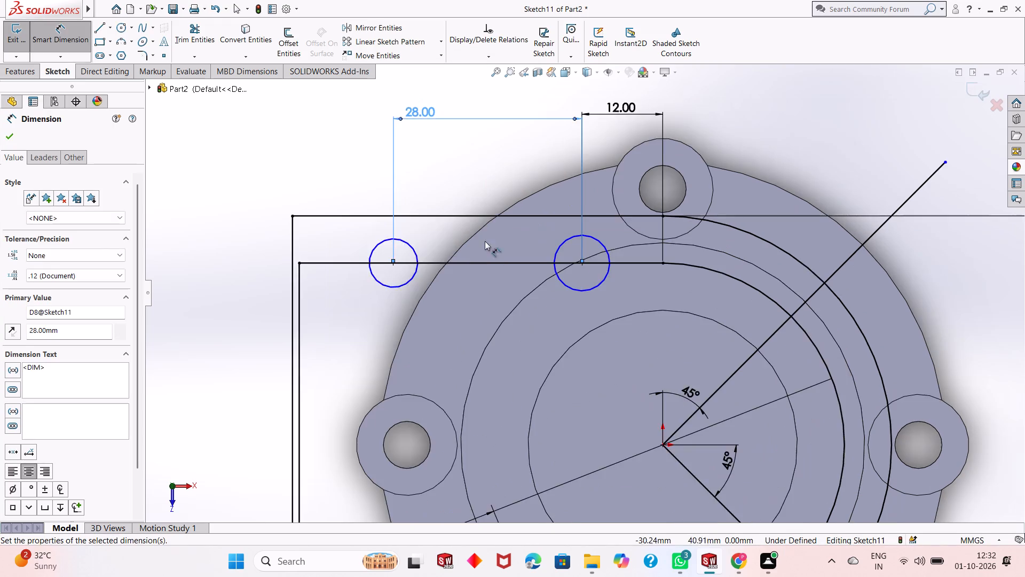
scroll(482, 254, "up", 6)
scroll(590, 464, "down", 5)
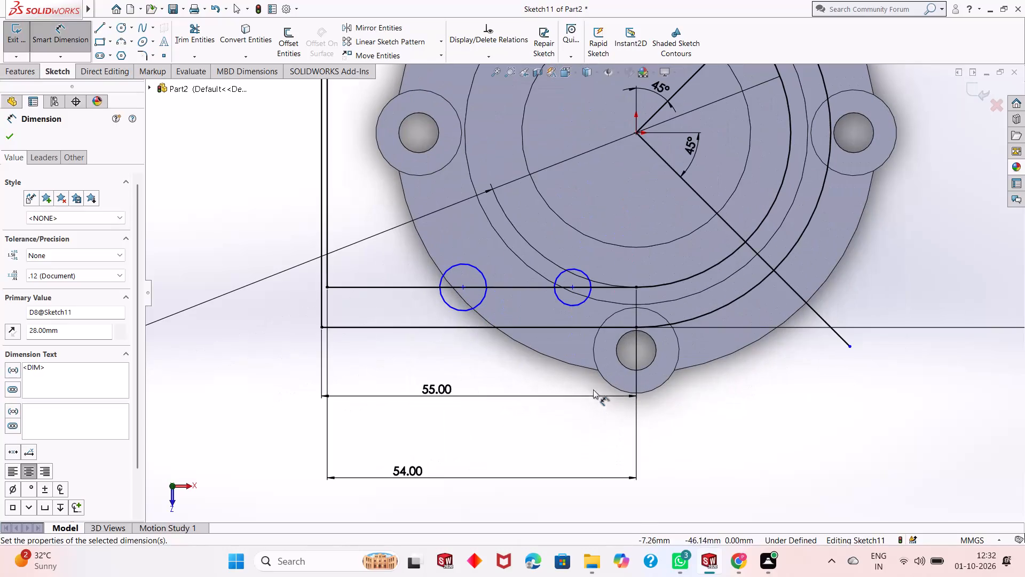
left_click(572, 289)
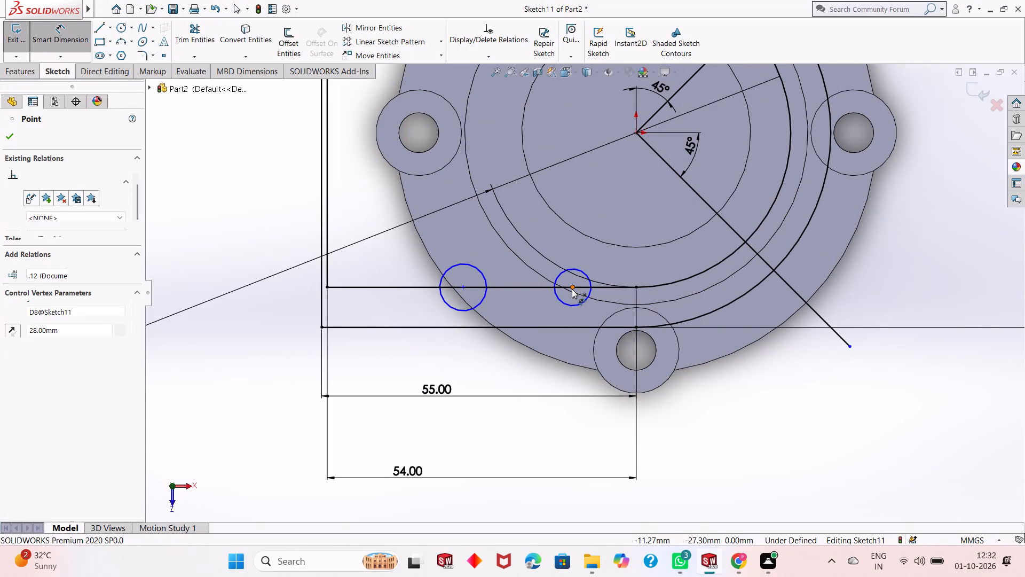
left_click(636, 290)
left_click(629, 426)
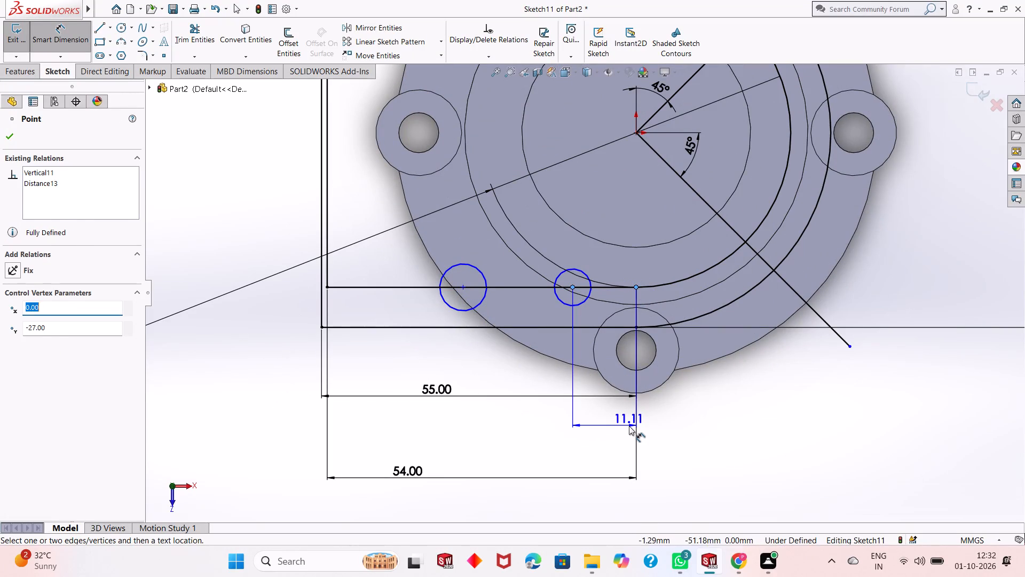
type("12")
key("Return")
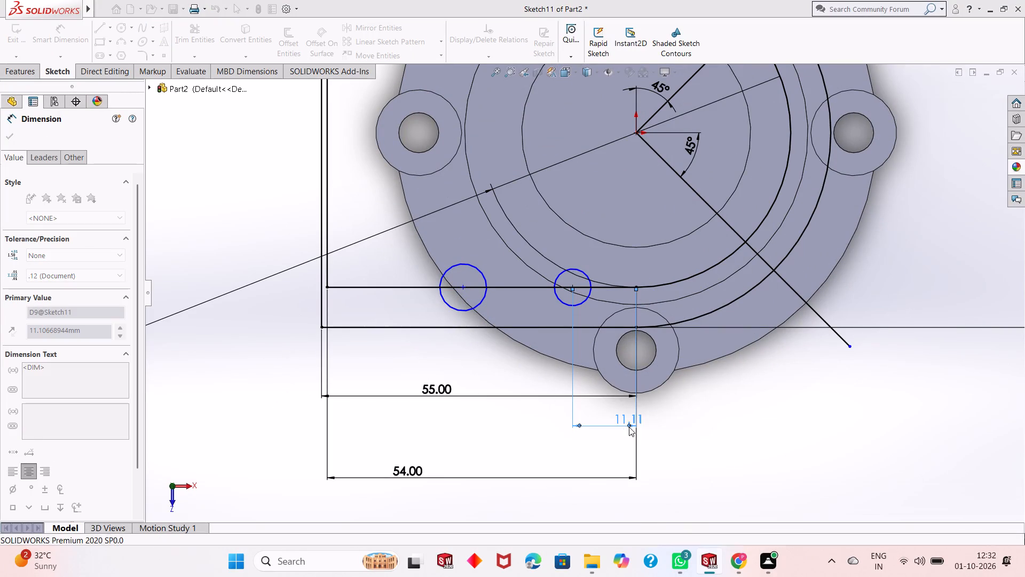
Dimension the centre-to-centre distance between the two lower circles and set it to 28 mm.
left_click(569, 286)
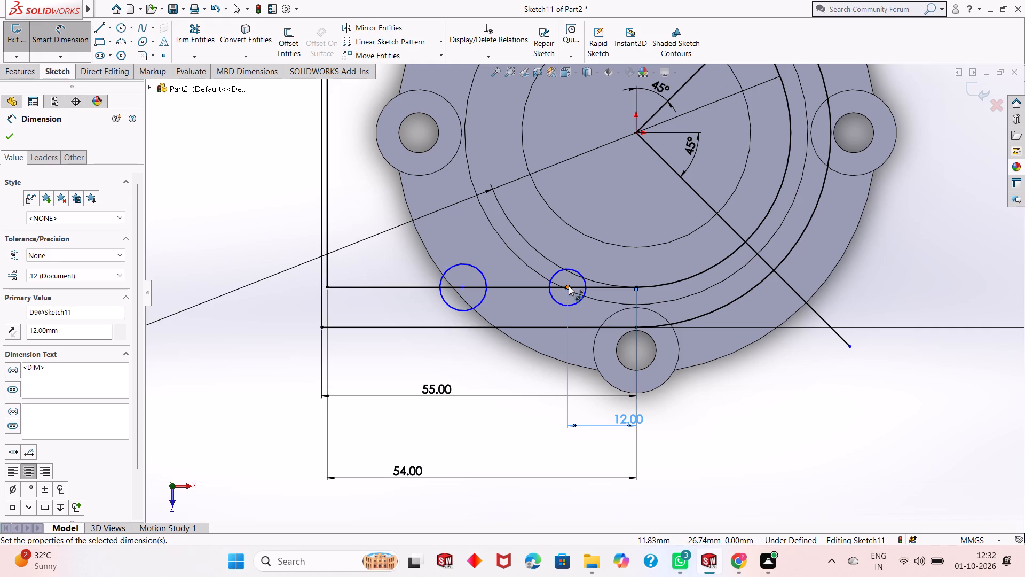
left_click(461, 289)
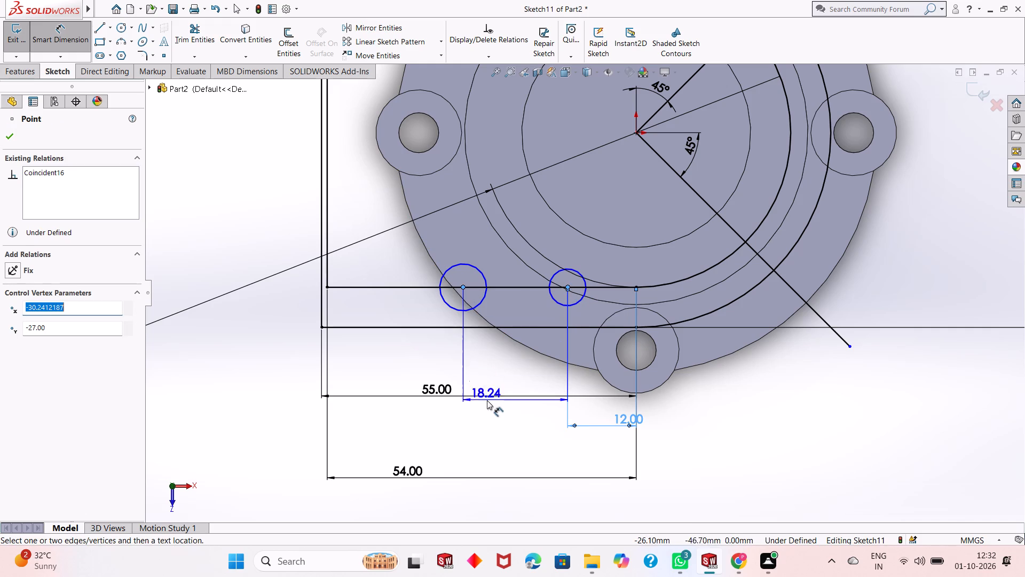
left_click(490, 418)
type("28")
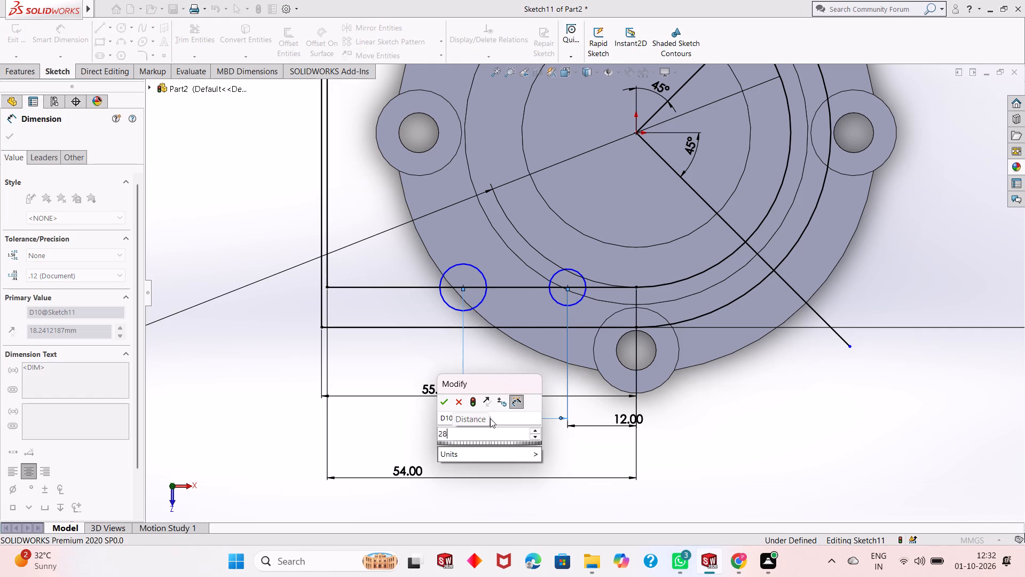
key("Return")
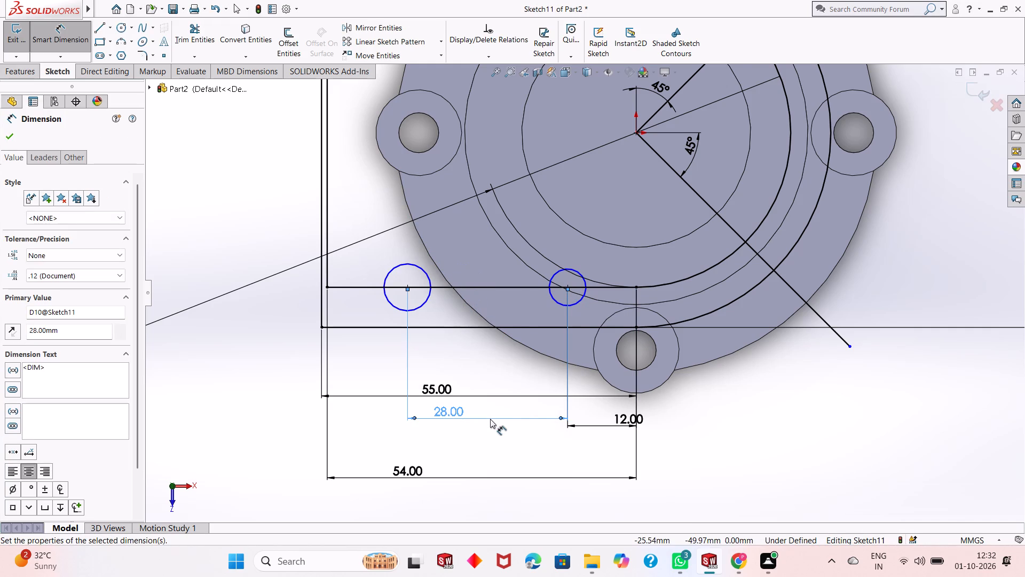
scroll(490, 351, "up", 3)
scroll(634, 273, "up", 1)
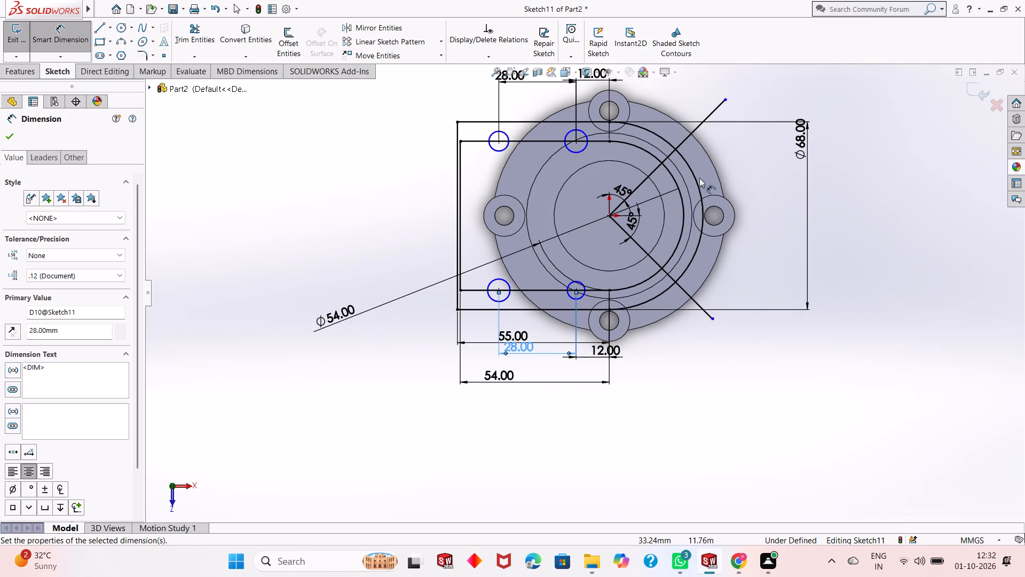
scroll(666, 183, "up", 1)
scroll(699, 122, "down", 2)
scroll(643, 279, "up", 1)
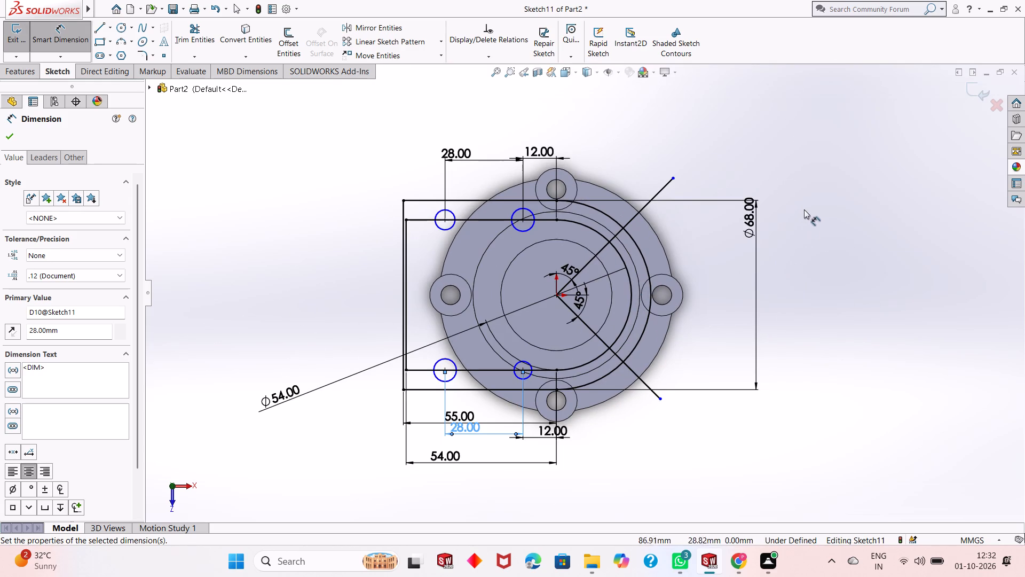
right_click(806, 207)
left_click(828, 247)
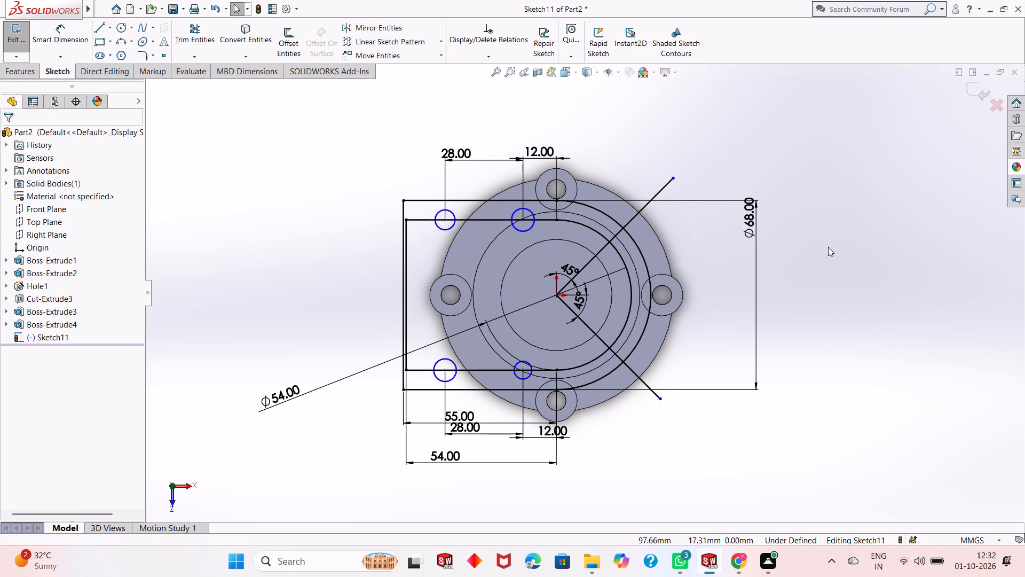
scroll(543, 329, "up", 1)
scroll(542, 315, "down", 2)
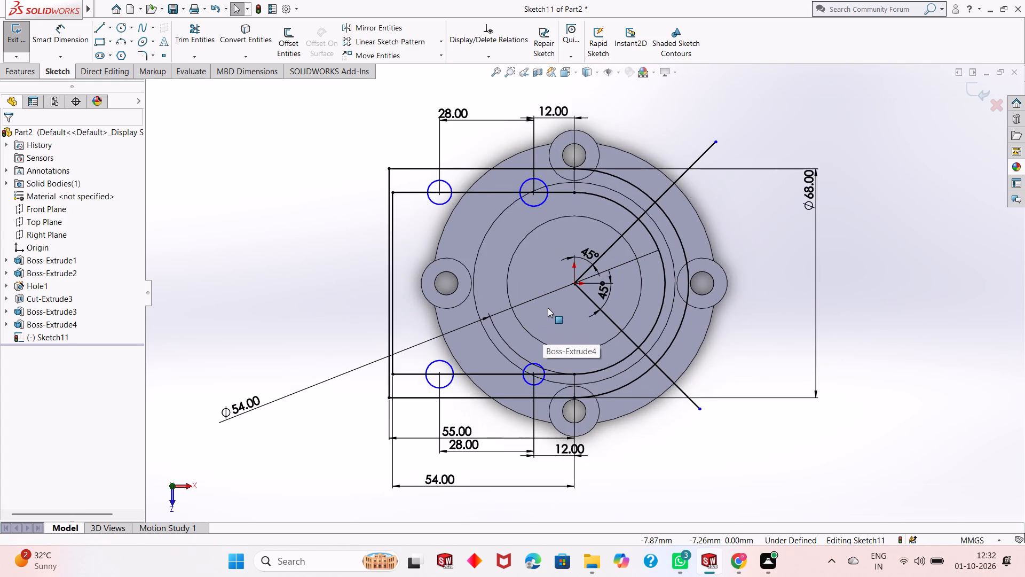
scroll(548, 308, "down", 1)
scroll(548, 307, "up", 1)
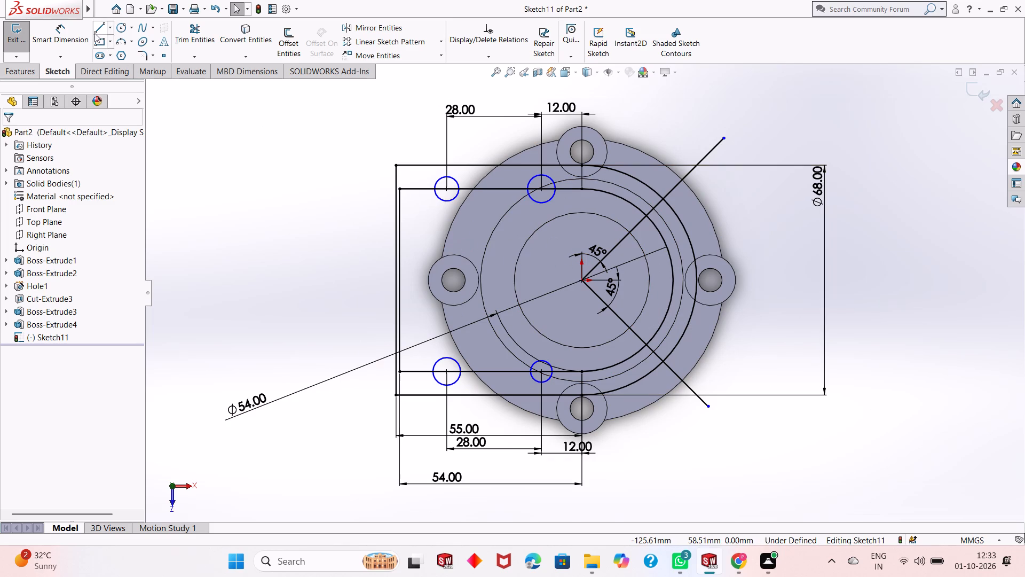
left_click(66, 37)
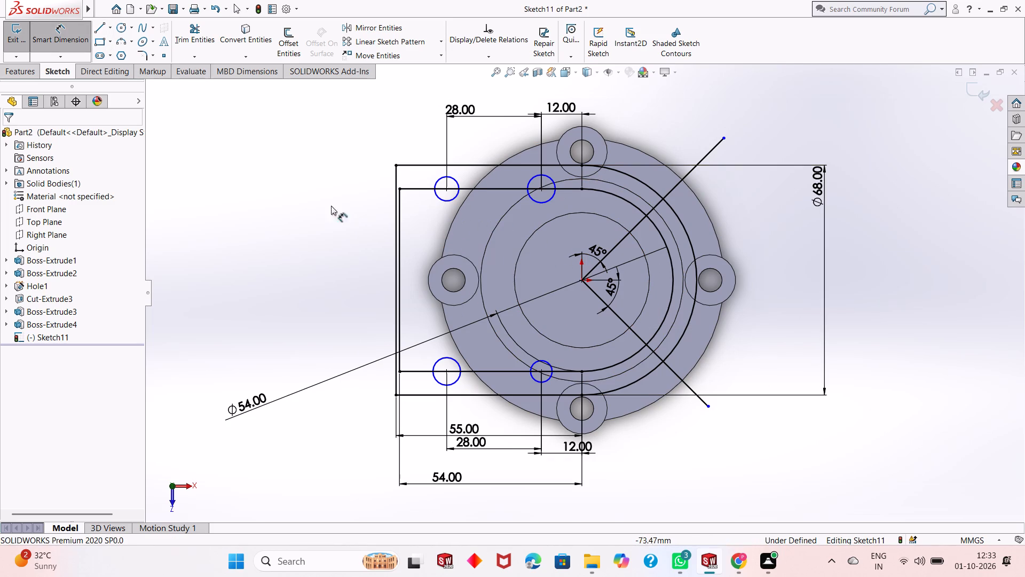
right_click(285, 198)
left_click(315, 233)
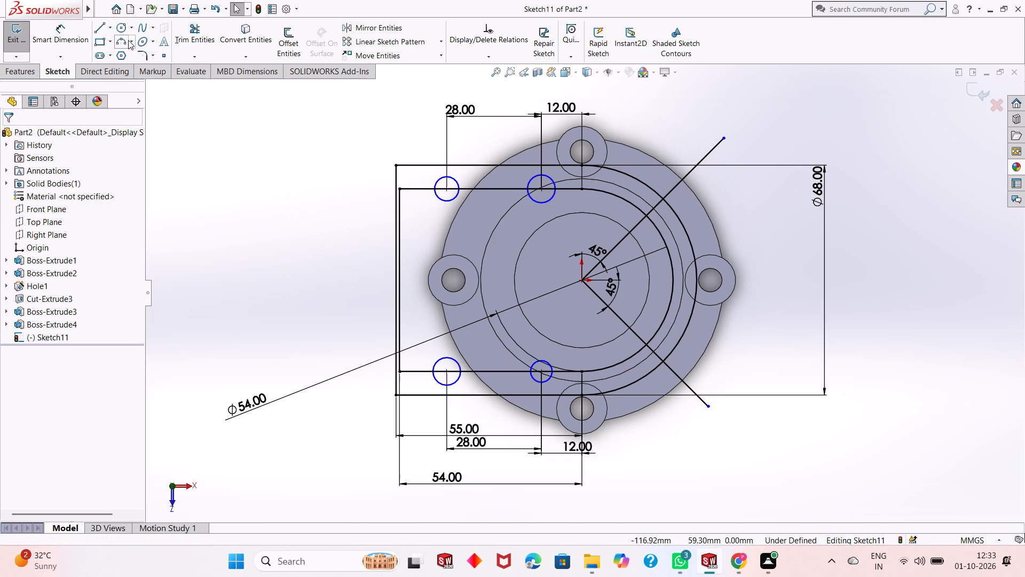
Sketch a circle of about 3.3 mm radius centred where the upper 45° line crosses the inner arc.
left_click(121, 29)
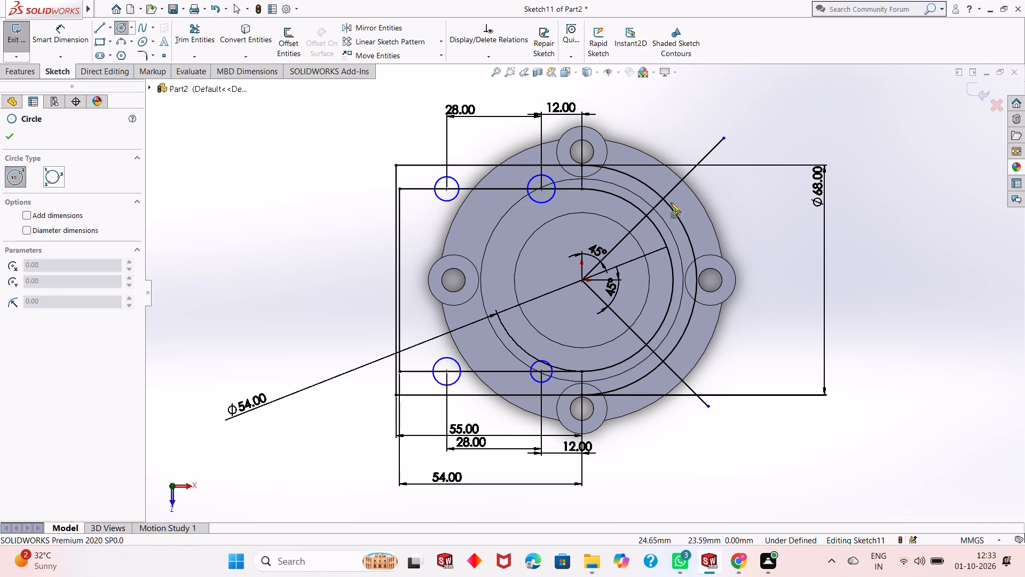
scroll(652, 208, "up", 1)
scroll(627, 234, "down", 6)
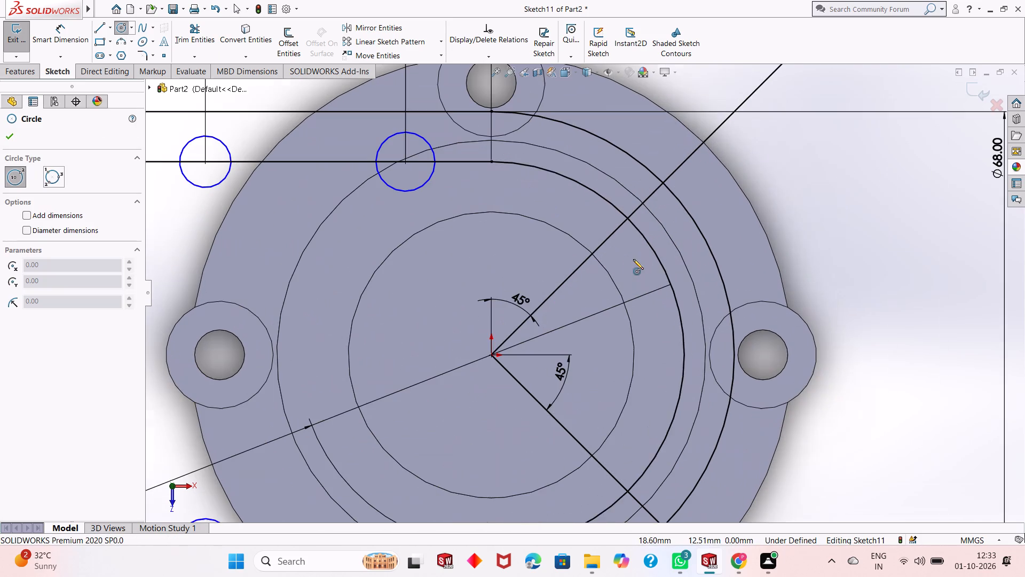
left_click(627, 218)
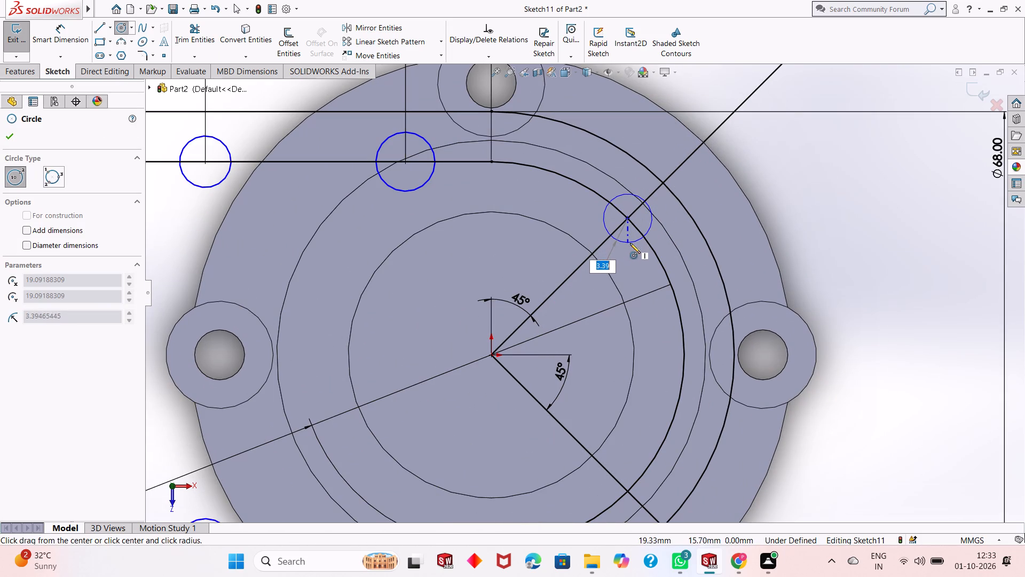
left_click(630, 242)
Sketch a circle of about 1.8 mm radius centred where the lower 45° line crosses the inner arc.
scroll(569, 233, "up", 4)
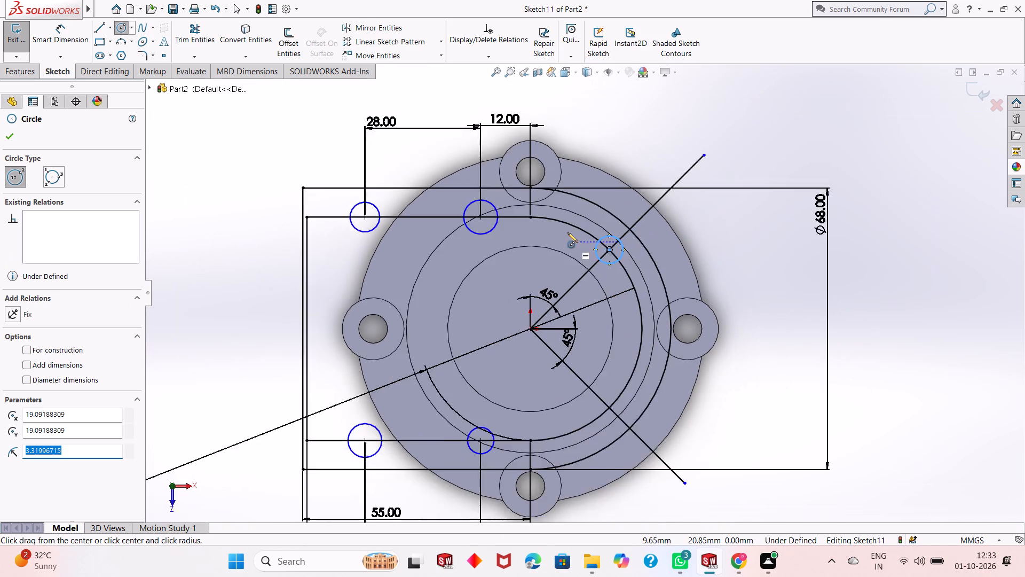
scroll(567, 232, "up", 1)
scroll(593, 391, "down", 5)
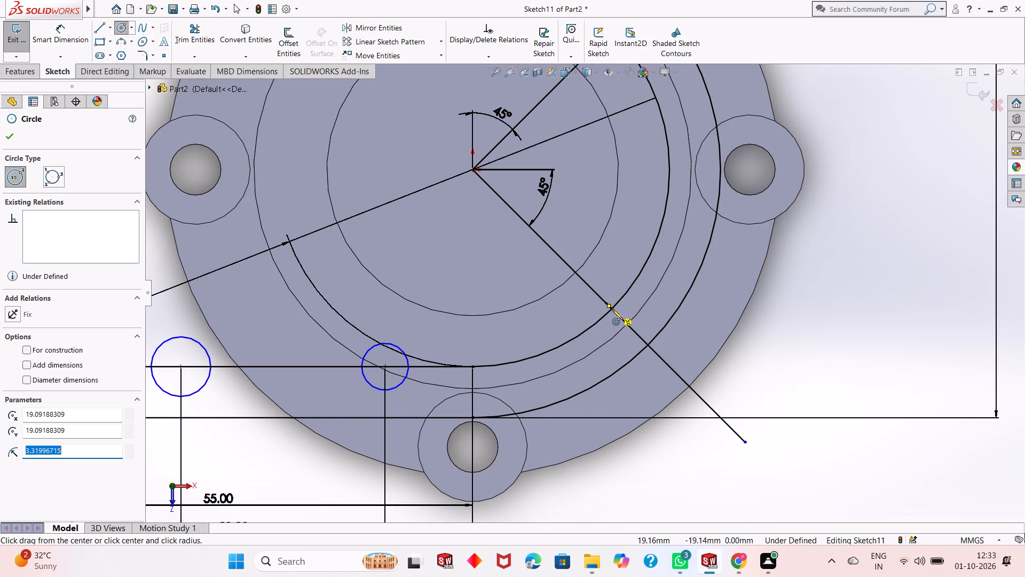
scroll(612, 309, "down", 5)
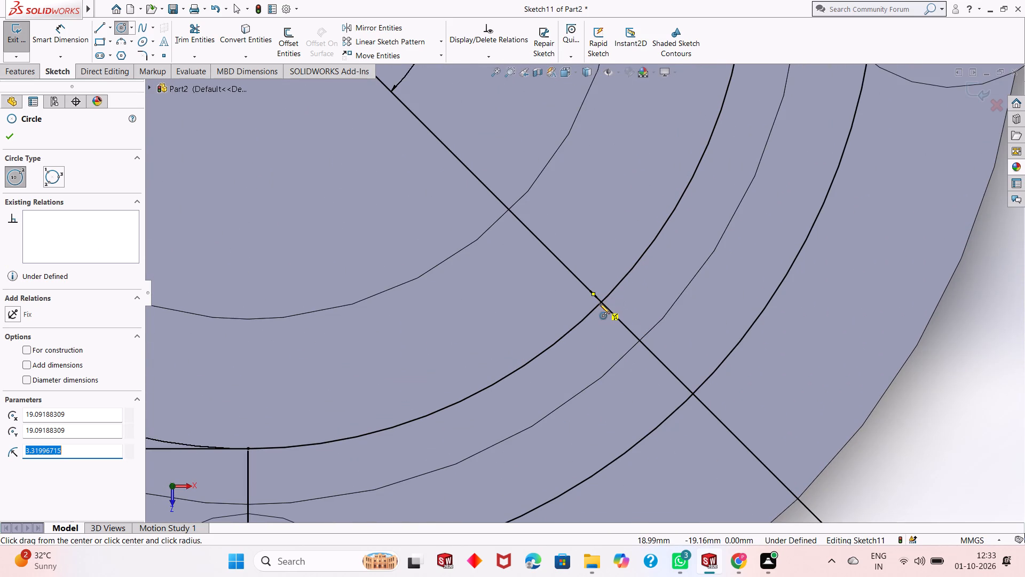
left_click(602, 302)
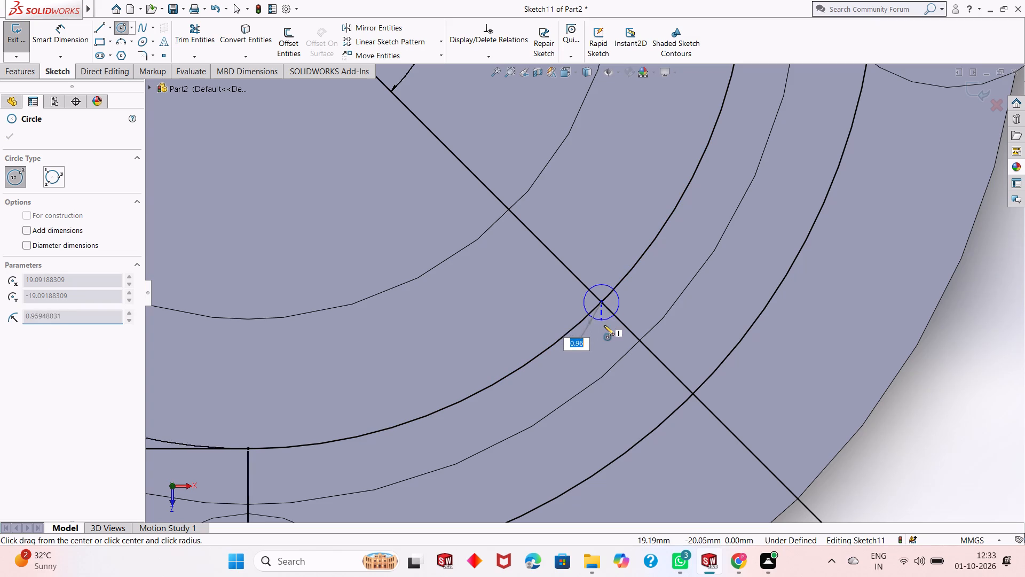
left_click(606, 336)
scroll(610, 347, "up", 6)
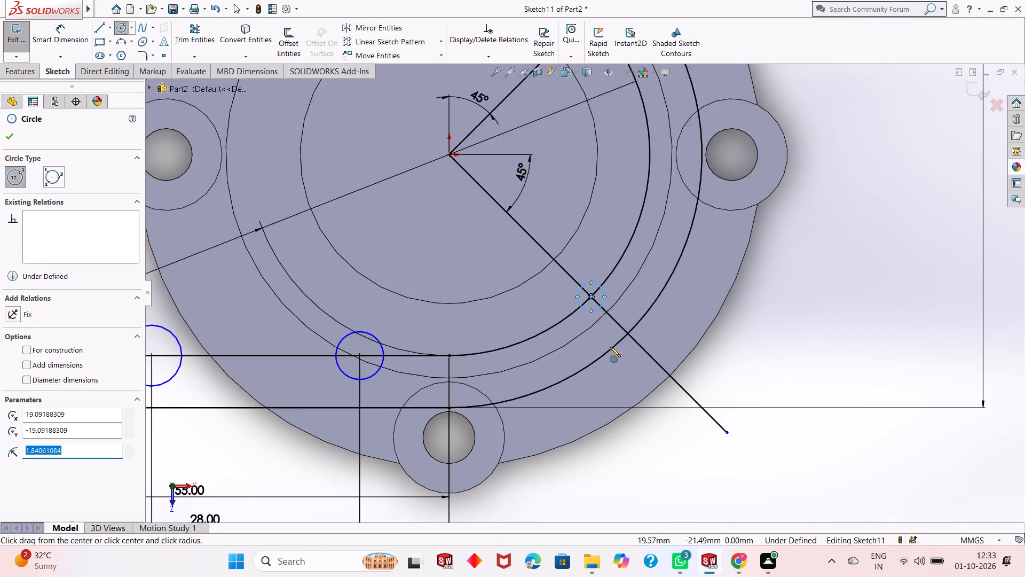
scroll(610, 347, "up", 3)
right_click(817, 186)
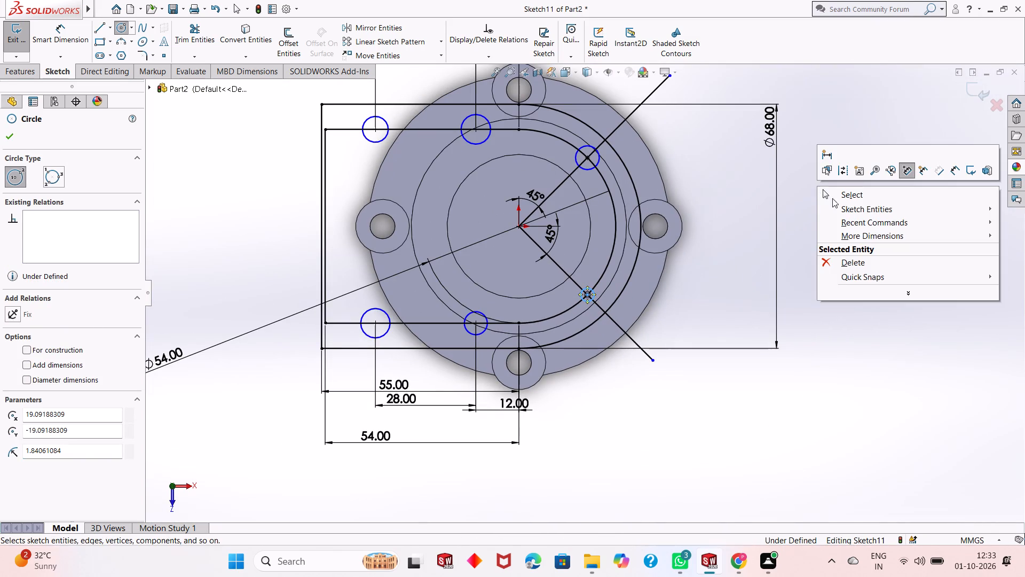
left_click(842, 197)
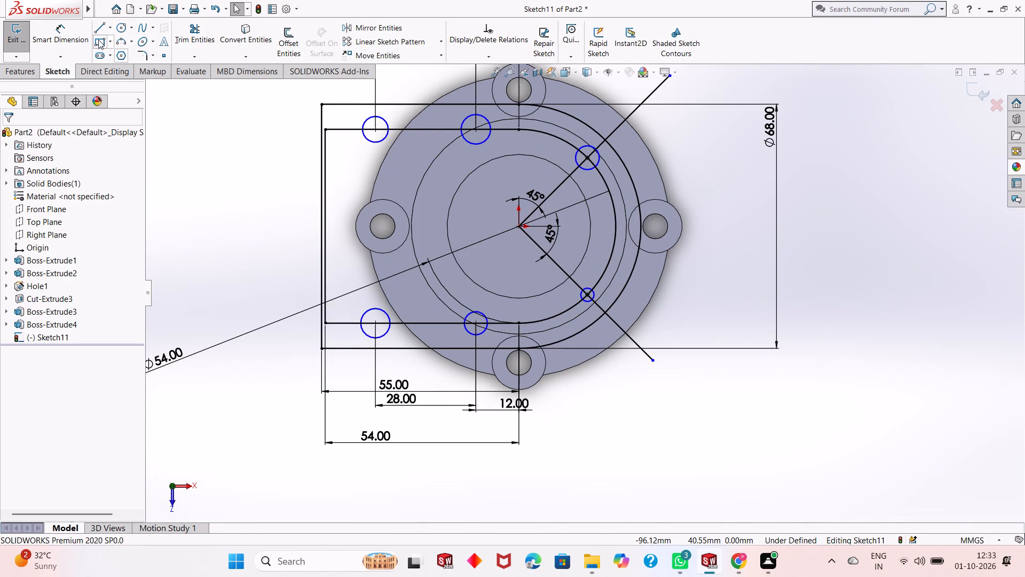
Dimension the diameter of the upper circle nearest the profile's straight vertical side and set it to 14 mm.
left_click(78, 37)
left_click(366, 137)
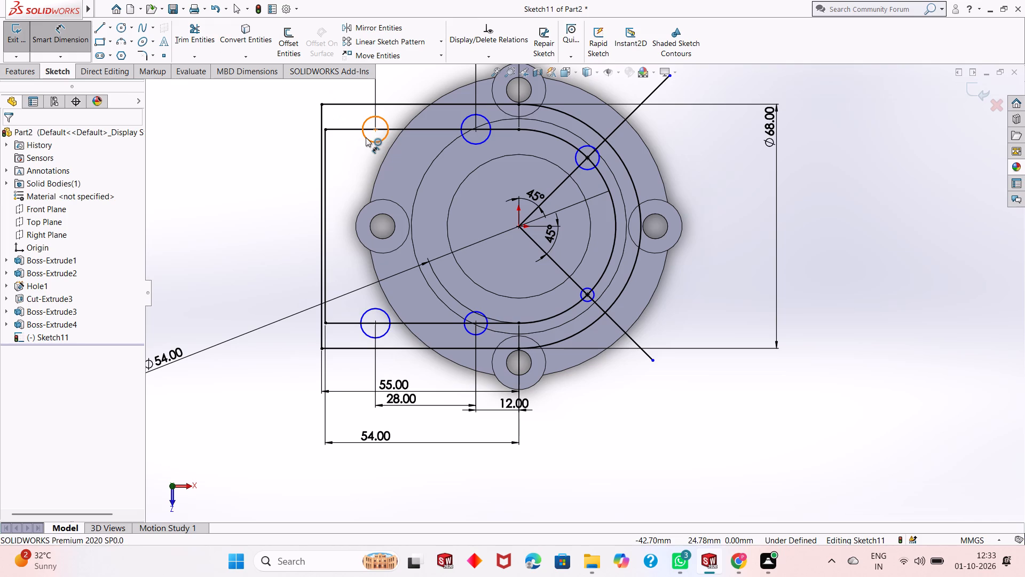
left_click(283, 206)
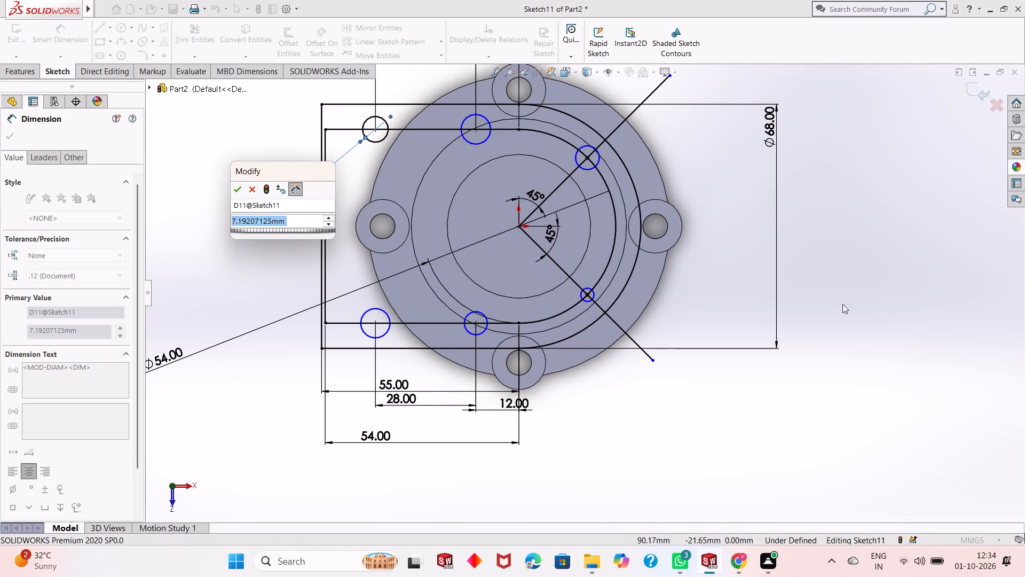
middle_click_drag(578, 393, 575, 357)
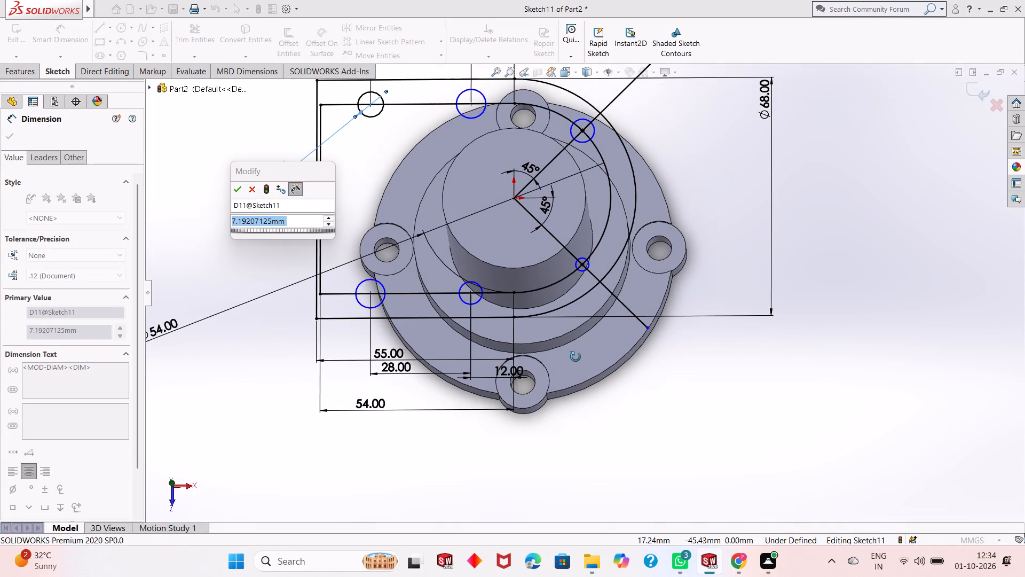
middle_click_drag(575, 357, 575, 348)
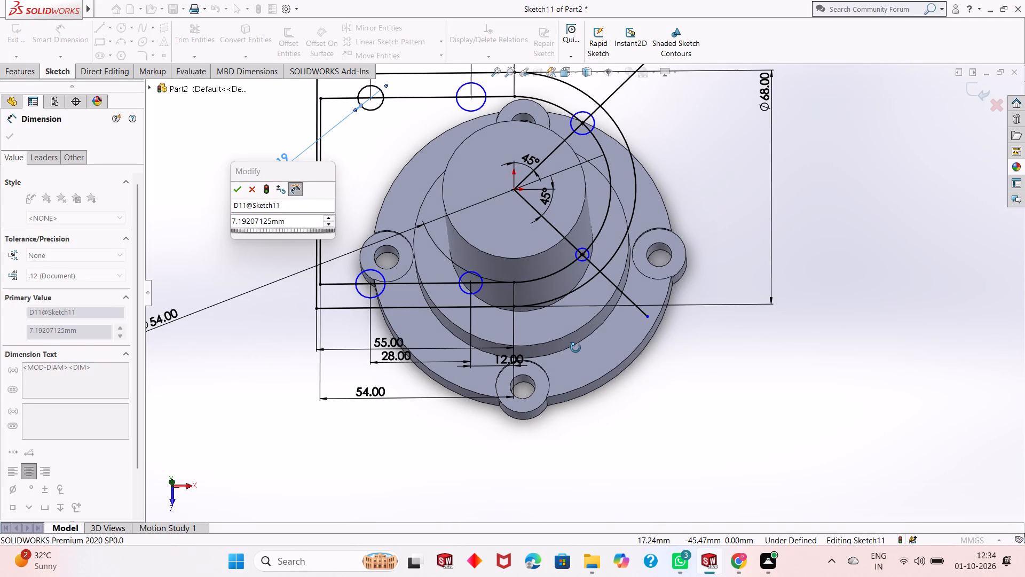
middle_click_drag(575, 348, 576, 344)
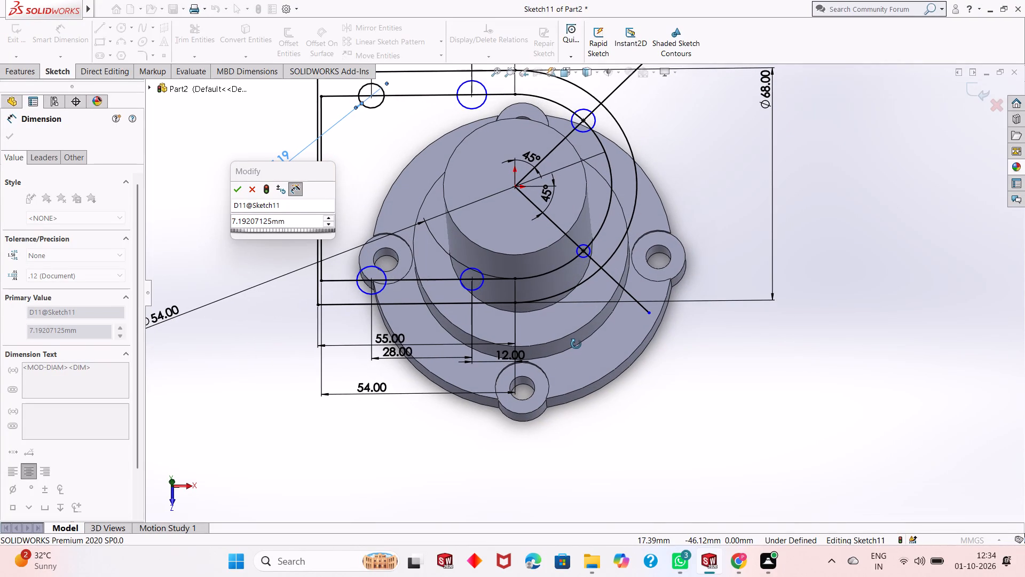
middle_click_drag(576, 344, 580, 360)
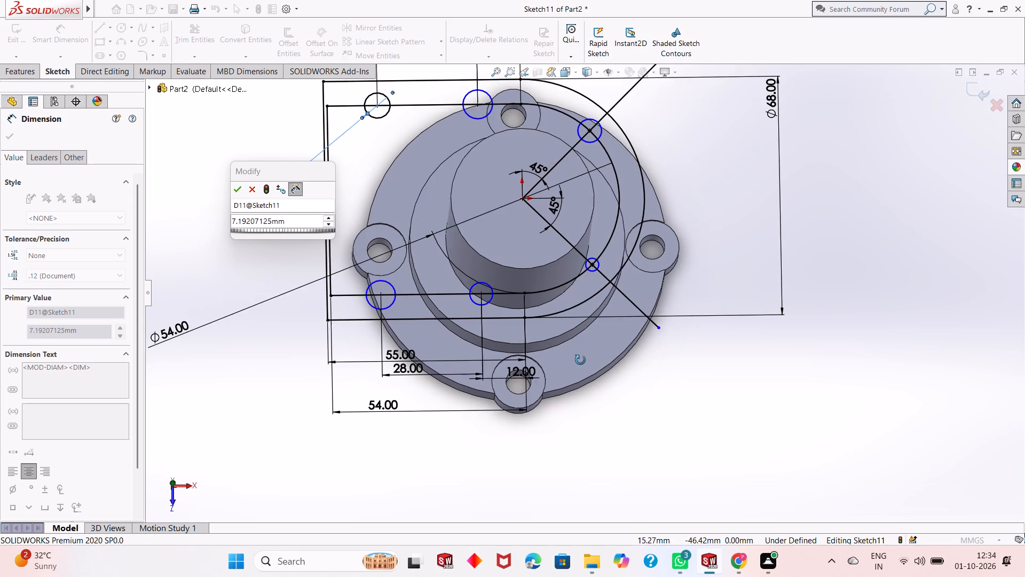
middle_click_drag(580, 360, 581, 361)
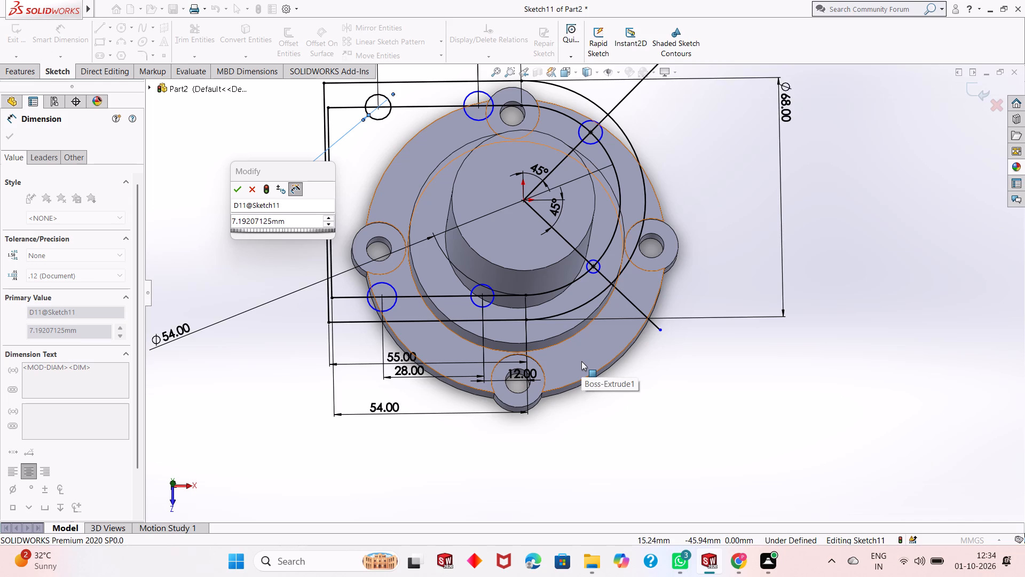
type("14")
key("Return")
double_click(288, 220)
type("14")
key("Return")
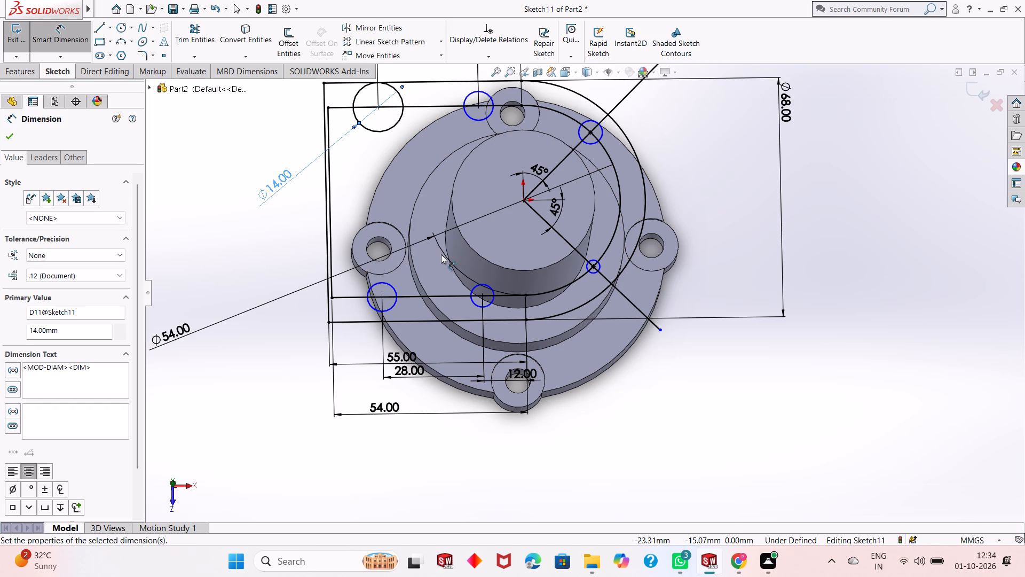
Change the diameter of the upper circle nearest the straight vertical side to 7 mm.
key("ctrl+8")
scroll(540, 224, "down", 1)
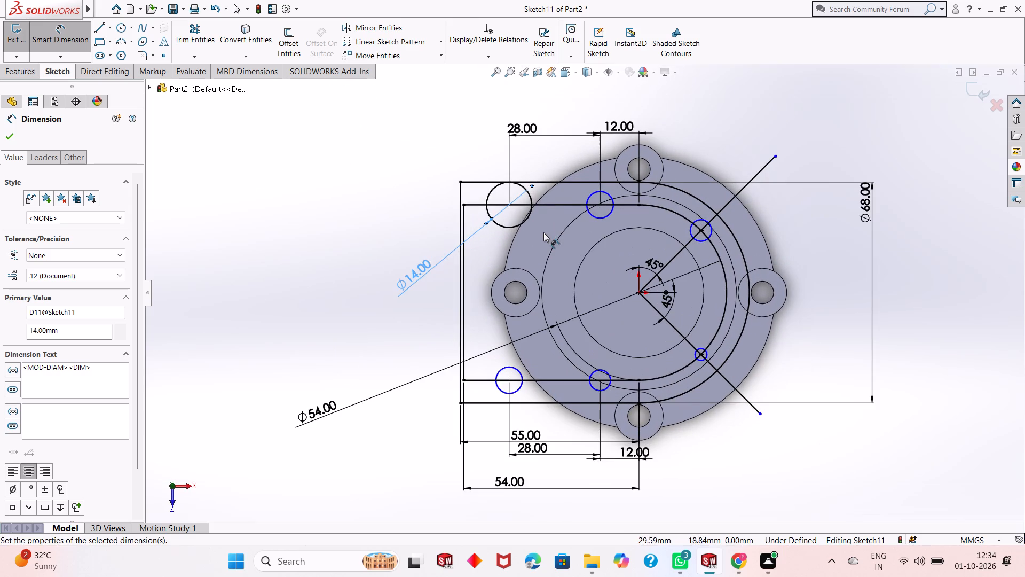
scroll(547, 232, "down", 1)
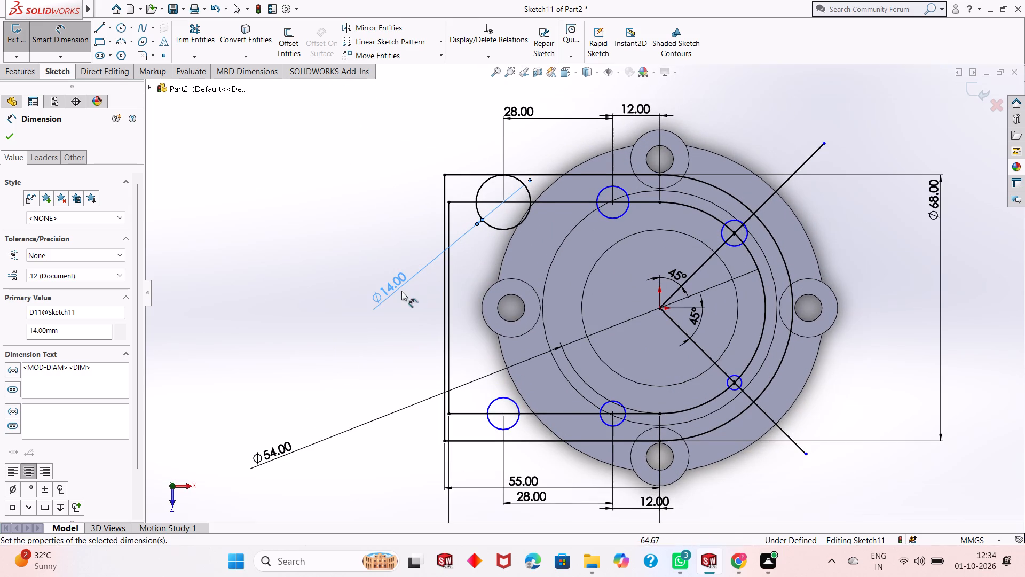
double_click(391, 284)
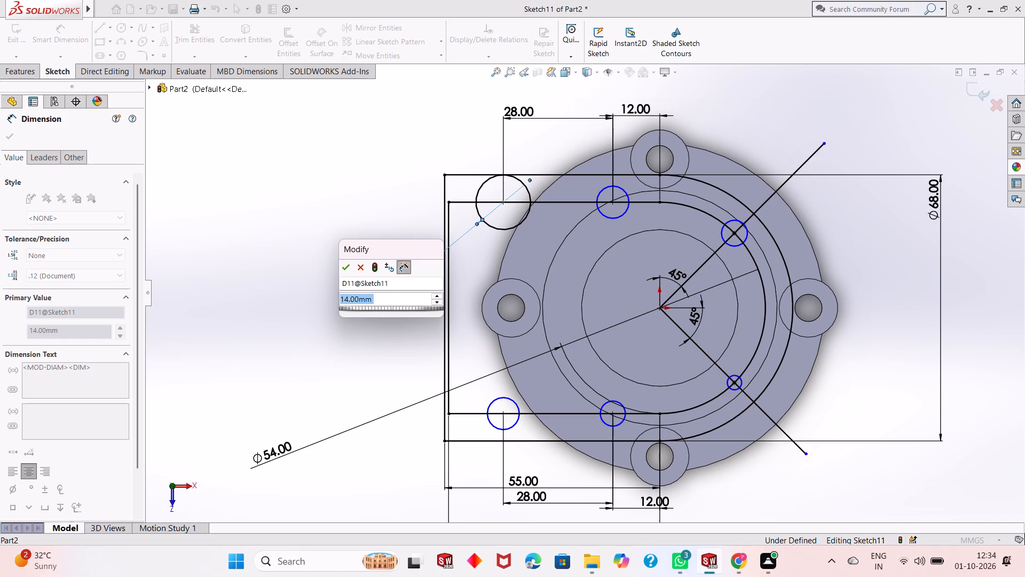
key("7")
key("Return")
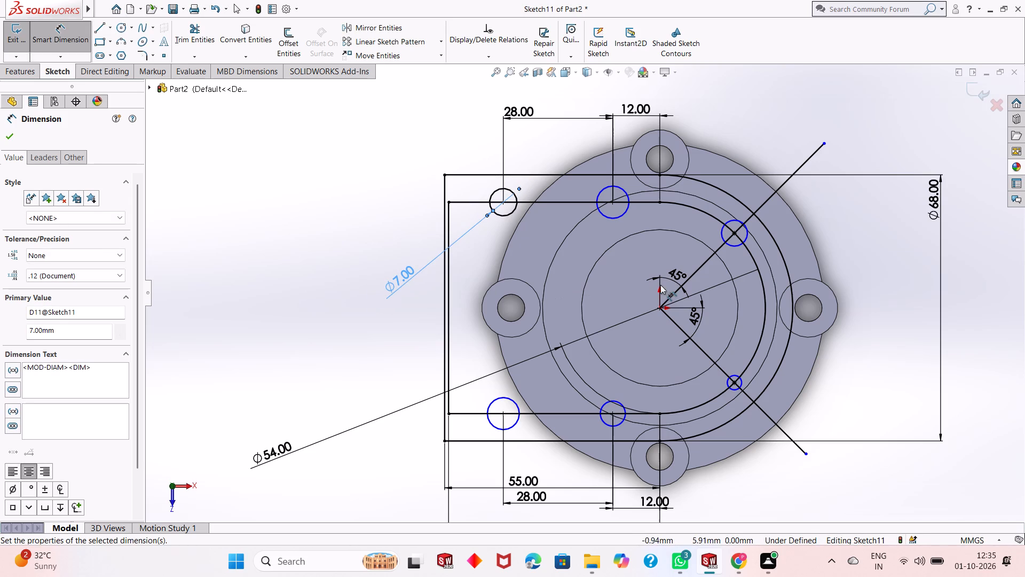
Dimension the diameter of the other upper circle, nearest the arc's upper endpoint, and set it to 7 mm.
scroll(600, 250, "up", 1)
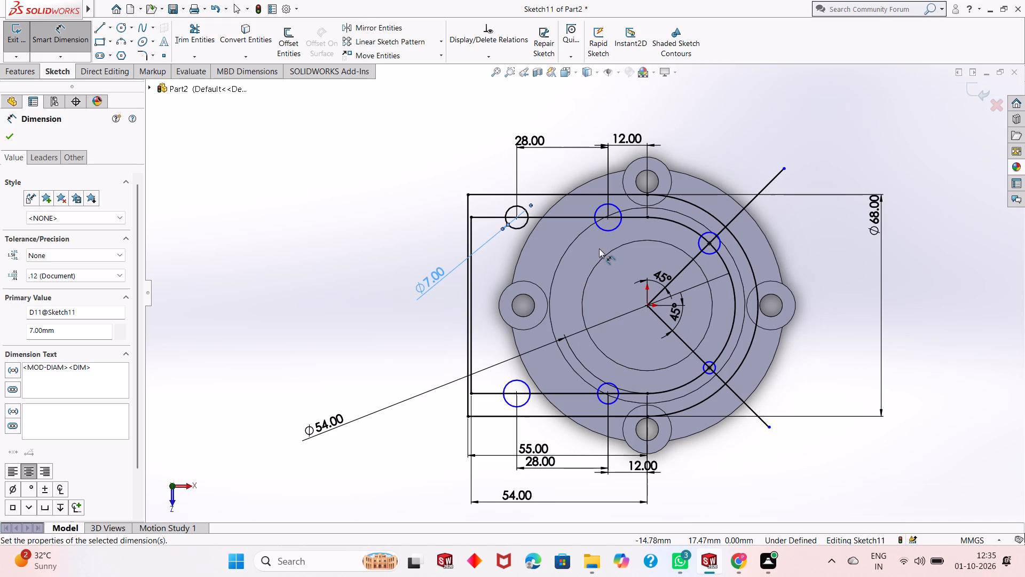
scroll(579, 233, "down", 2)
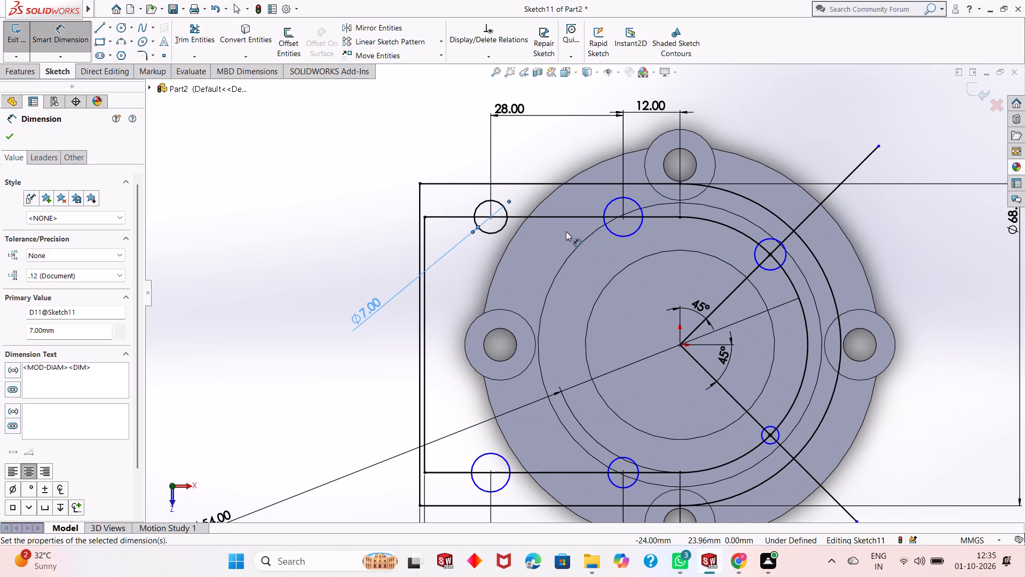
scroll(566, 232, "down", 1)
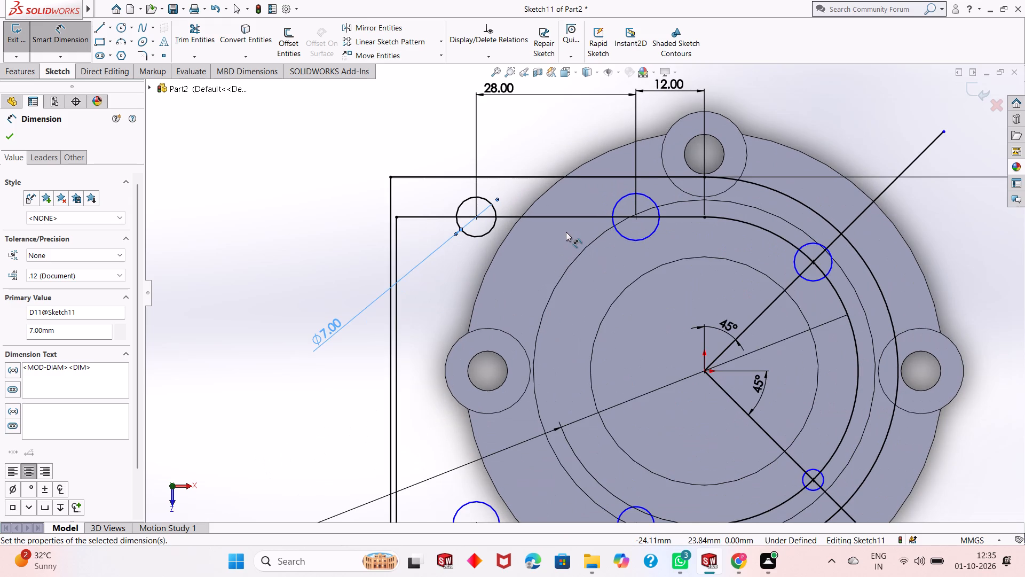
scroll(566, 232, "down", 1)
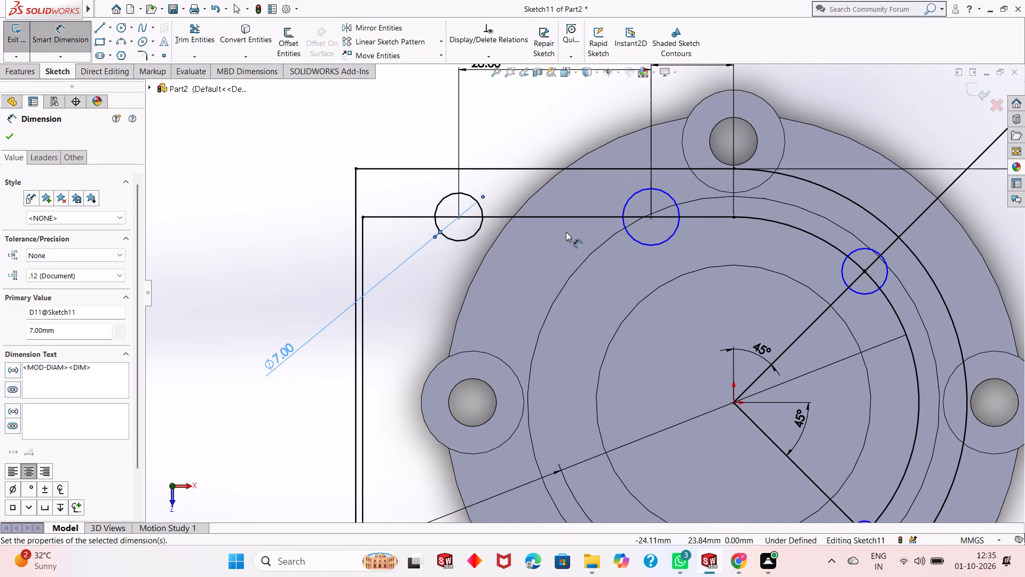
scroll(566, 232, "up", 1)
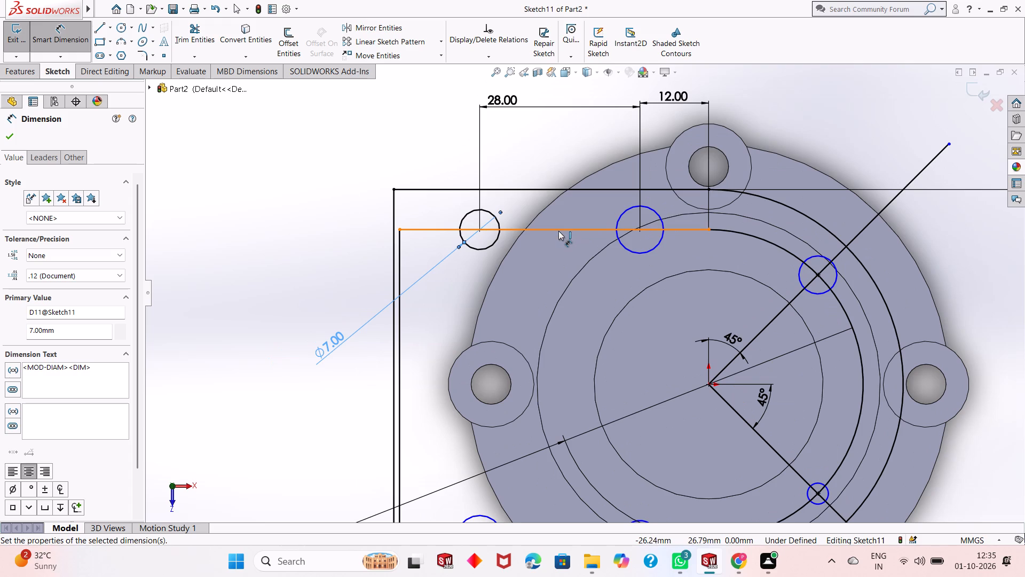
scroll(559, 231, "up", 1)
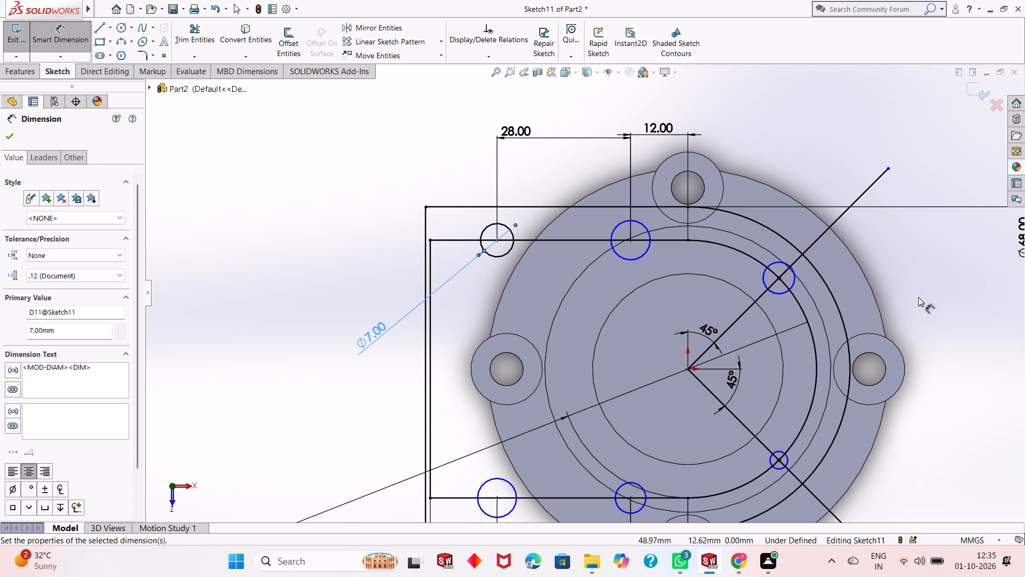
scroll(617, 324, "up", 2)
middle_click_drag(843, 440, 843, 410)
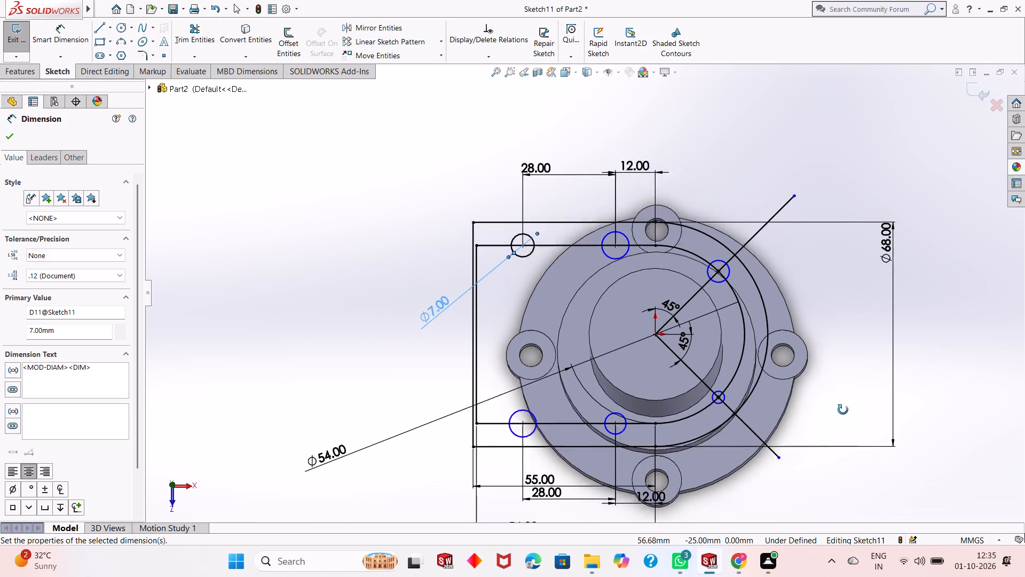
middle_click_drag(843, 410, 843, 406)
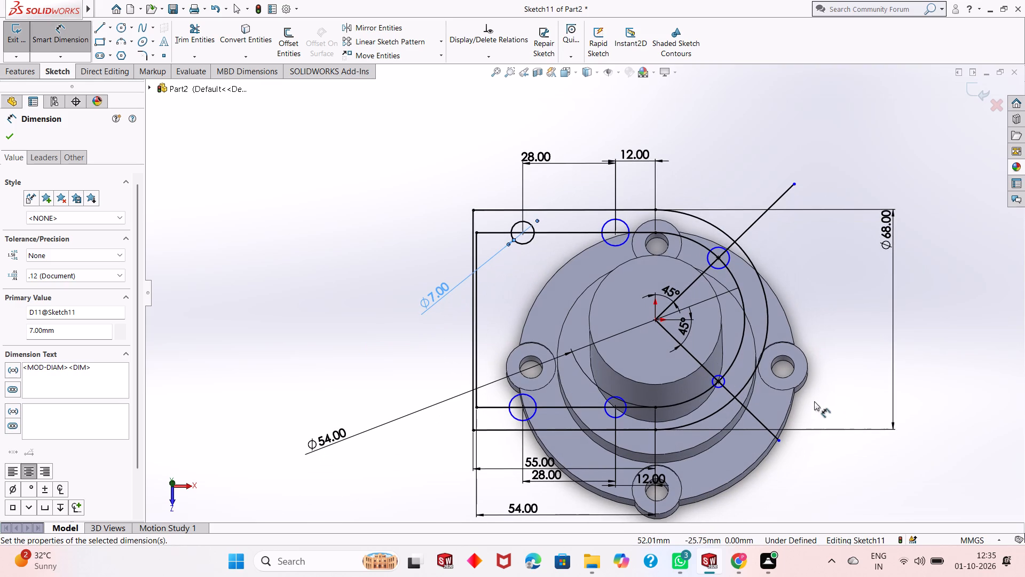
scroll(710, 360, "down", 2)
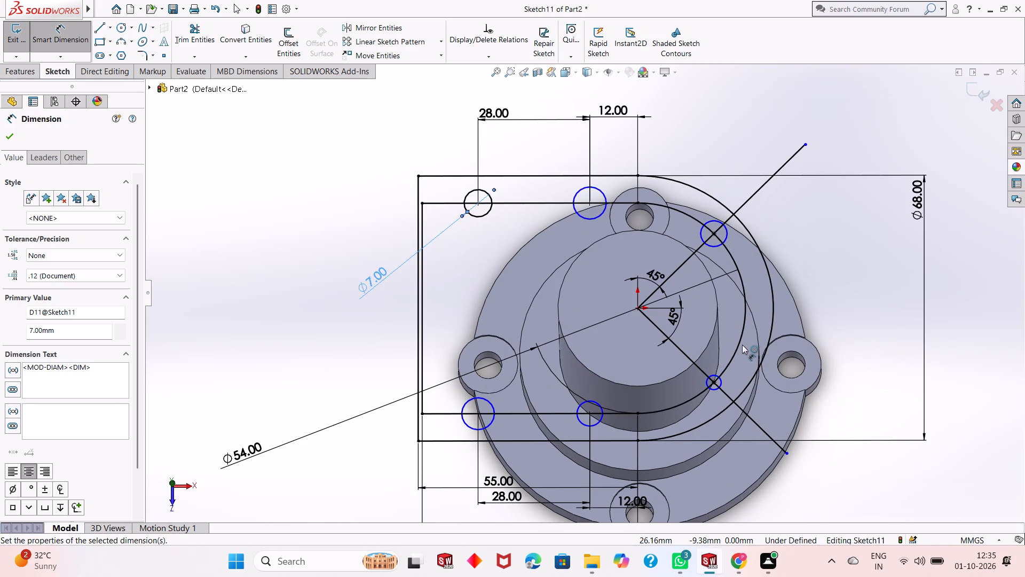
left_click(546, 192)
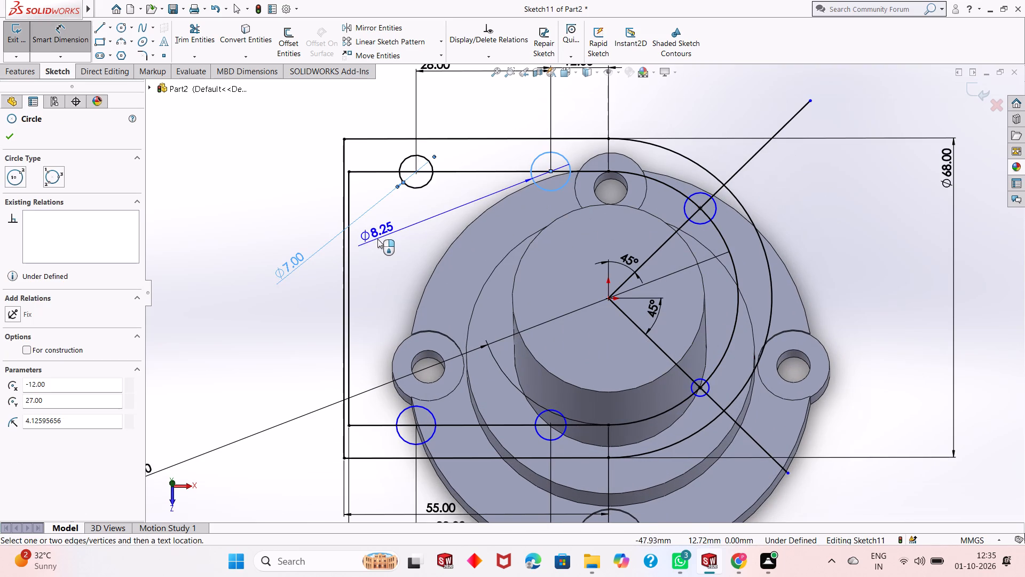
left_click(378, 241)
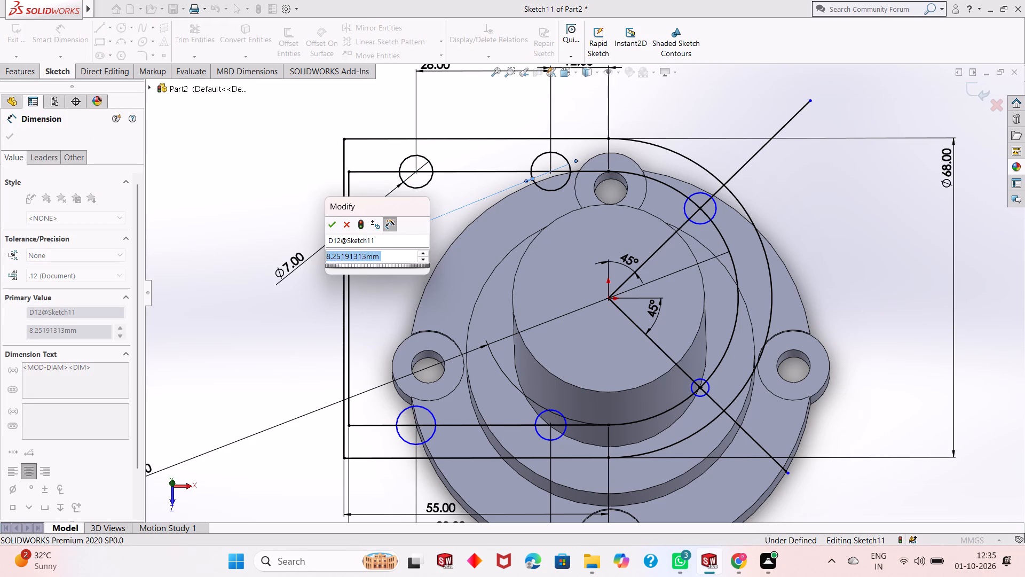
key("7")
key("Return")
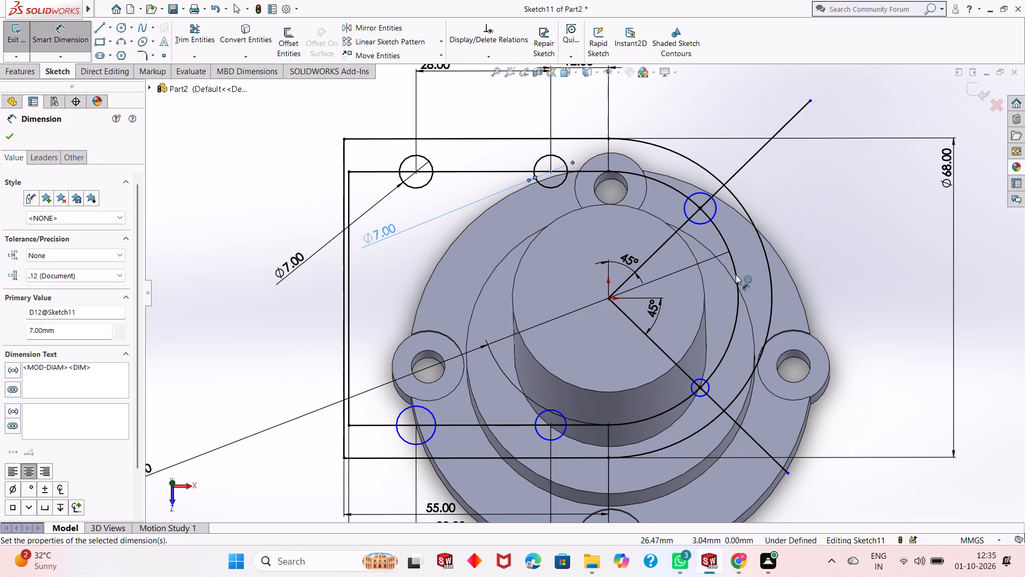
Dimension the diameters of the two circles on the upper and lower 45° lines and set each to 7 mm.
left_click(715, 211)
left_click(848, 240)
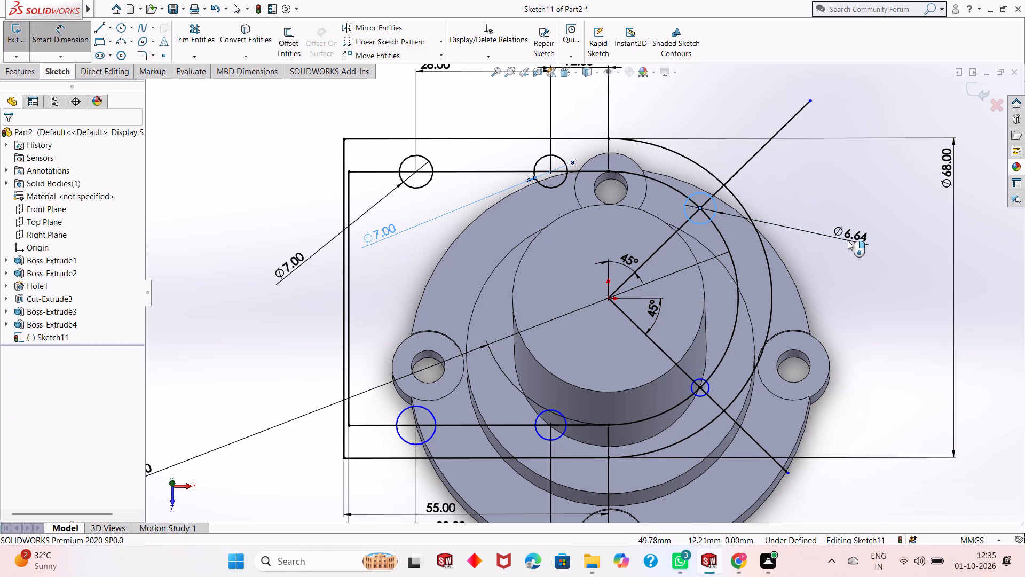
key("7")
key("Return")
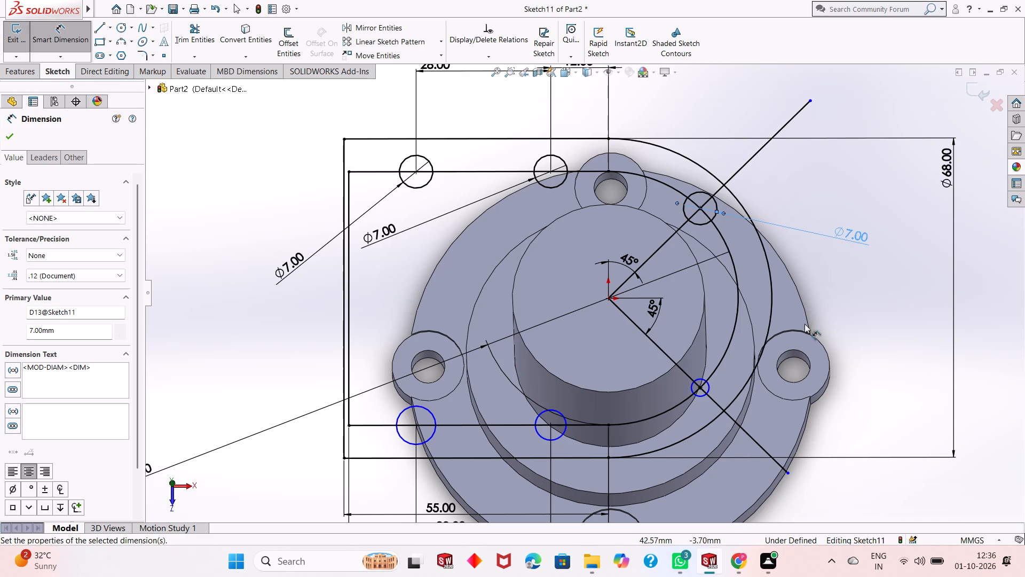
left_click(703, 399)
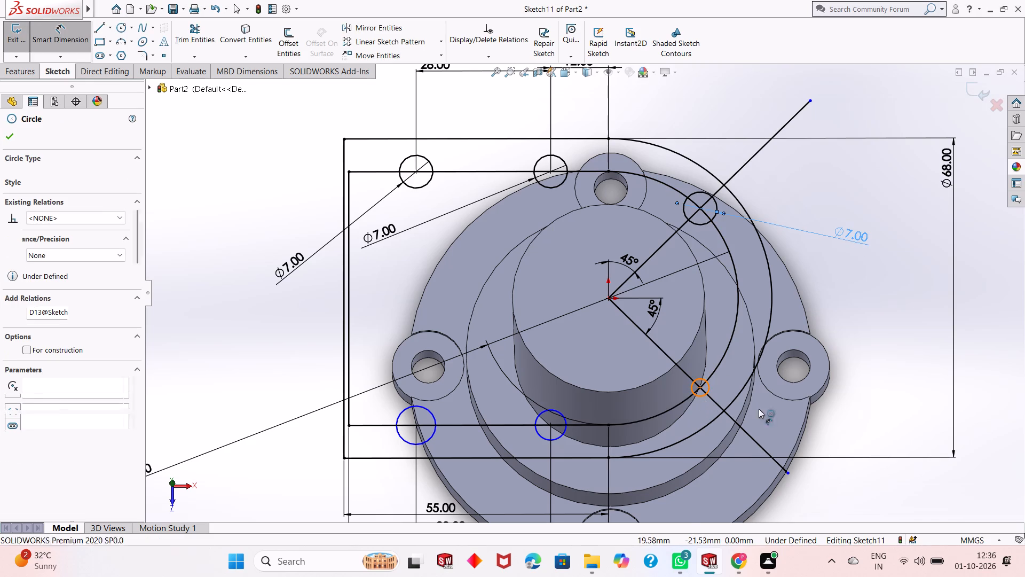
left_click(922, 494)
key("7")
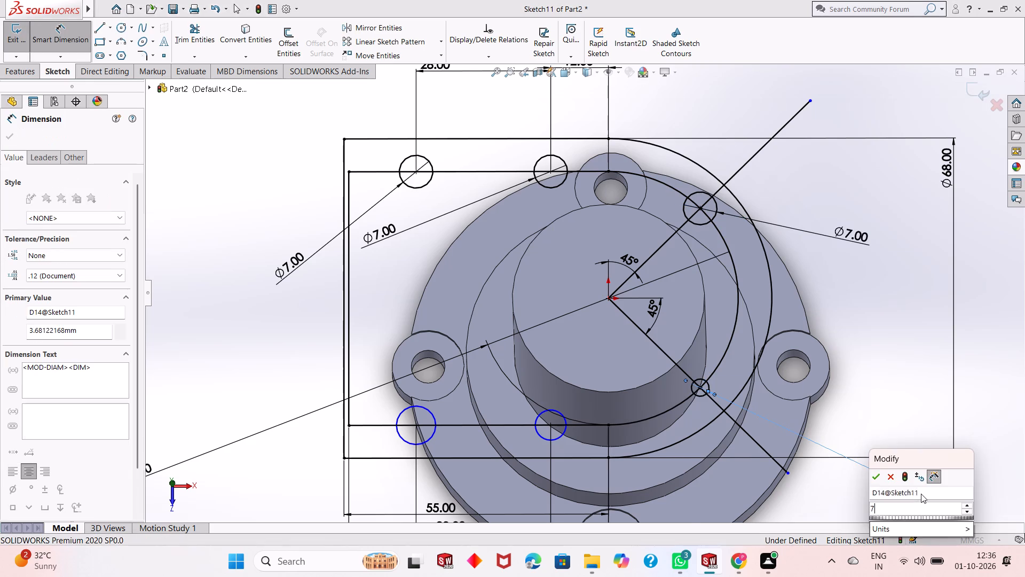
key("Return")
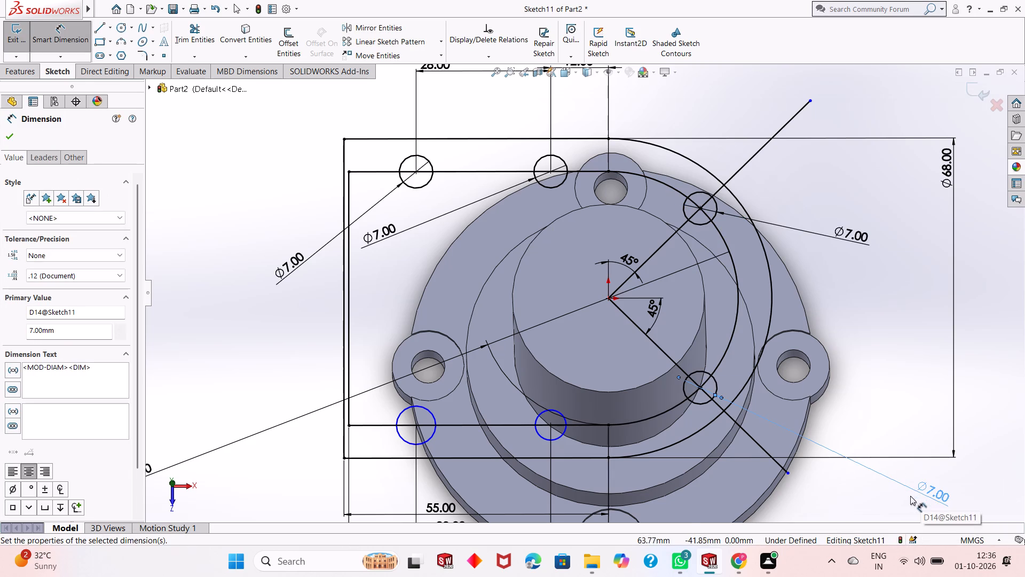
Dimension the diameters of the two circles on the inner profile's lower straight line and set each to 7 mm.
left_click(558, 439)
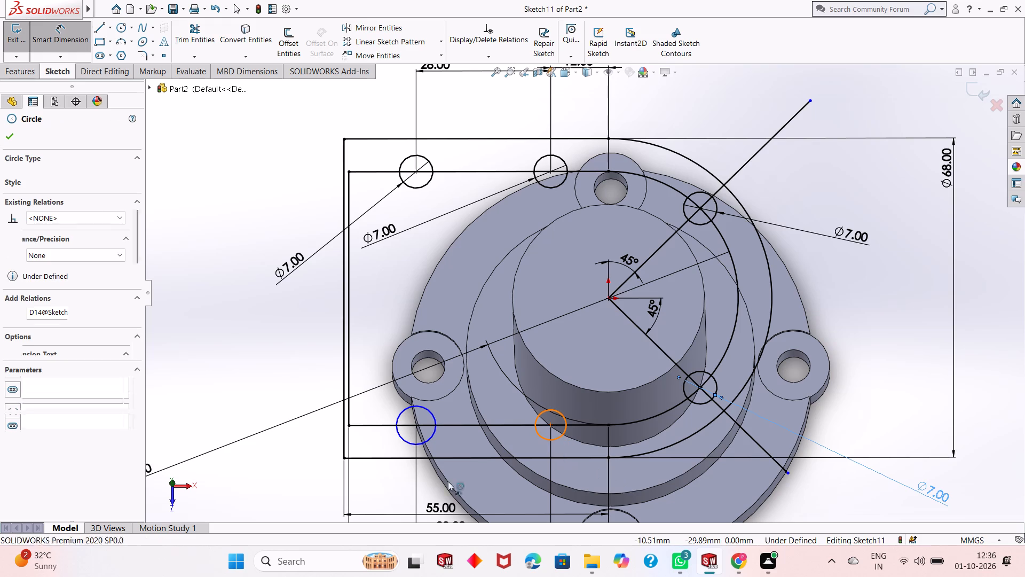
left_click(370, 501)
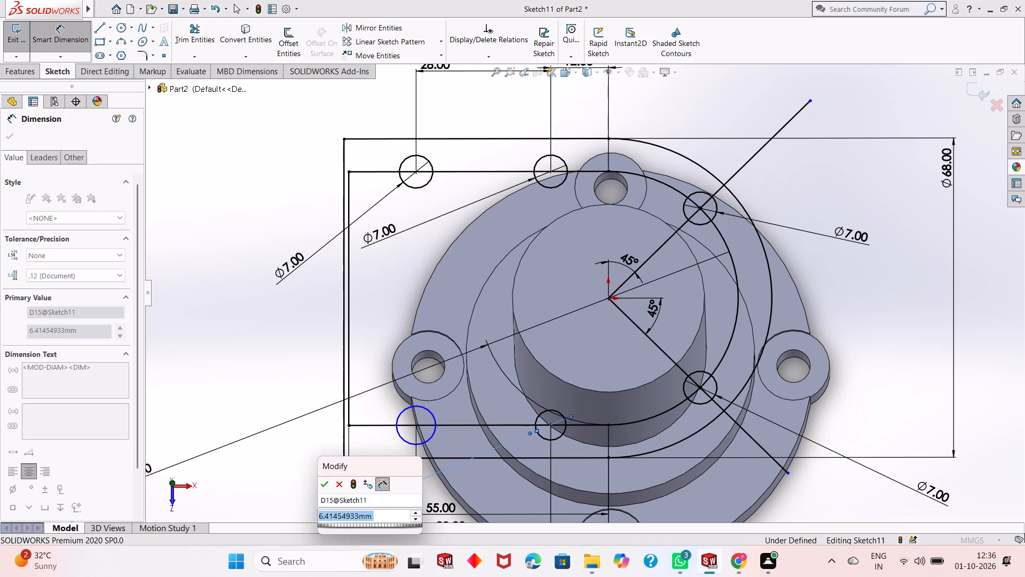
key("7")
key("Return")
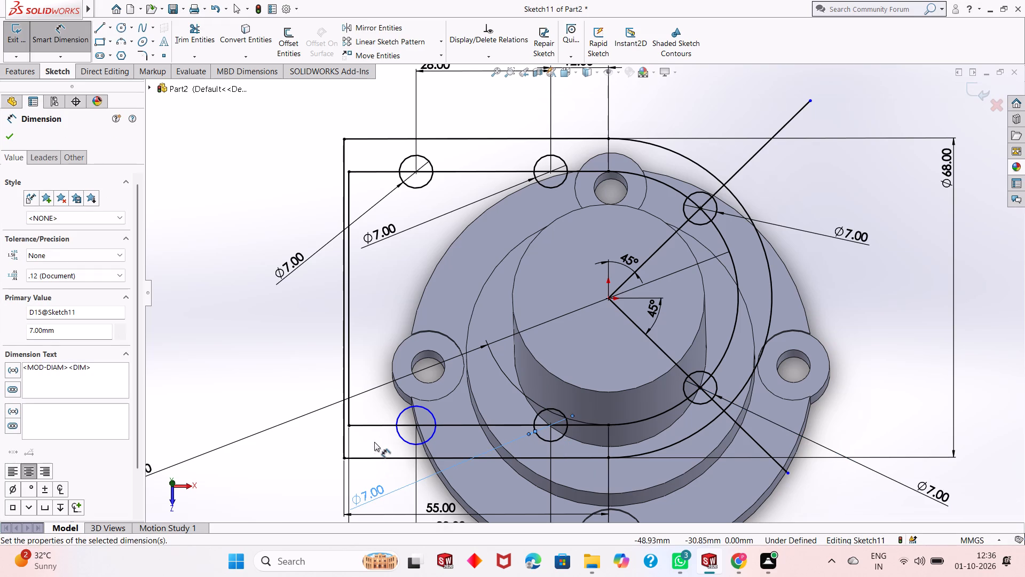
left_click(404, 442)
left_click(296, 478)
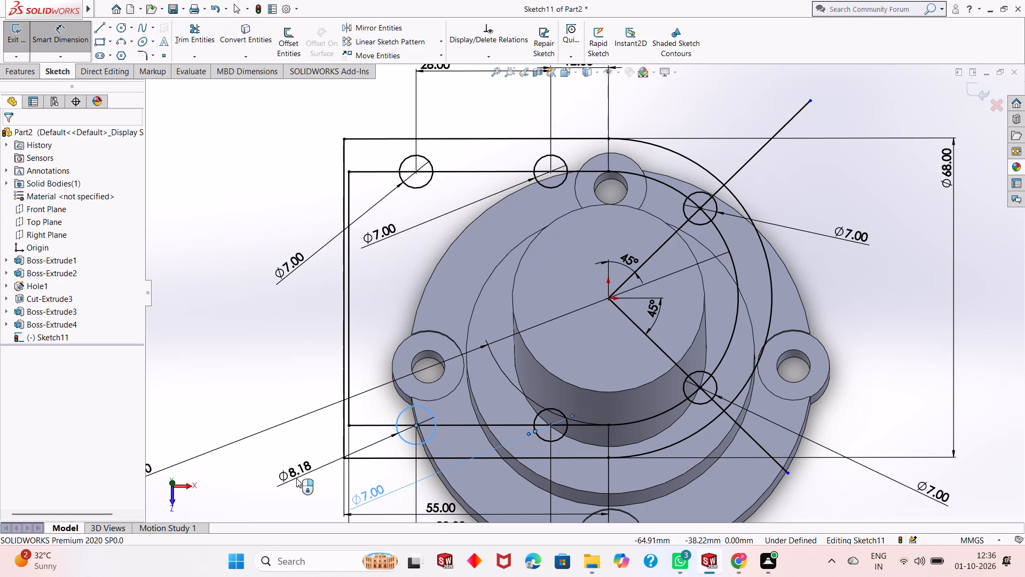
key("7")
key("Return")
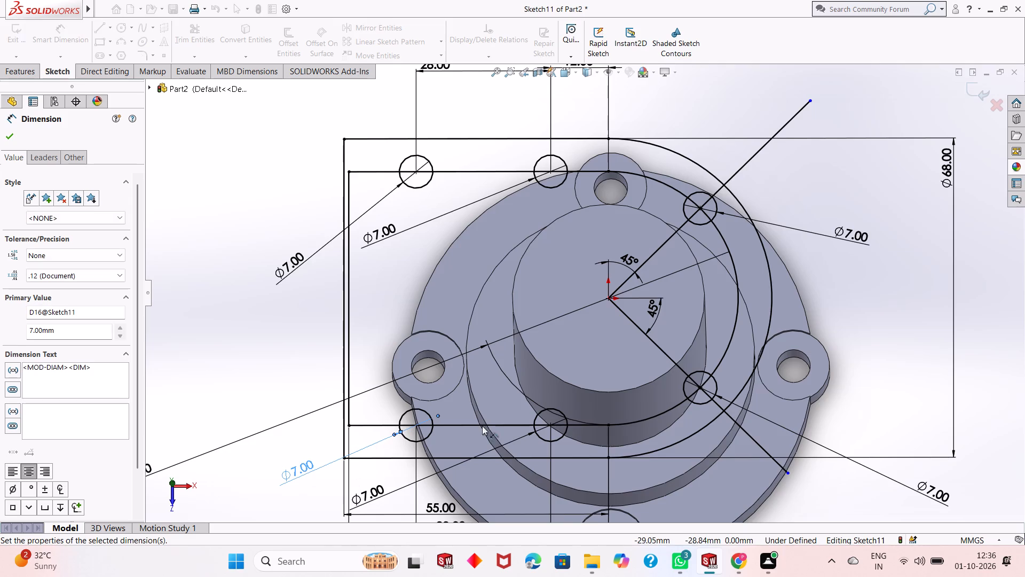
scroll(494, 412, "up", 1)
right_click(278, 321)
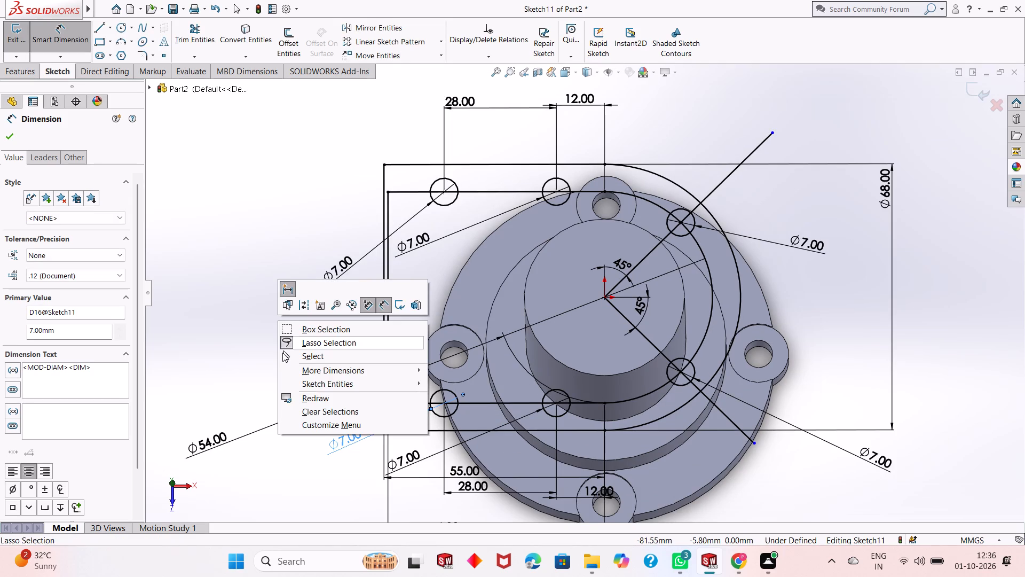
left_click(306, 358)
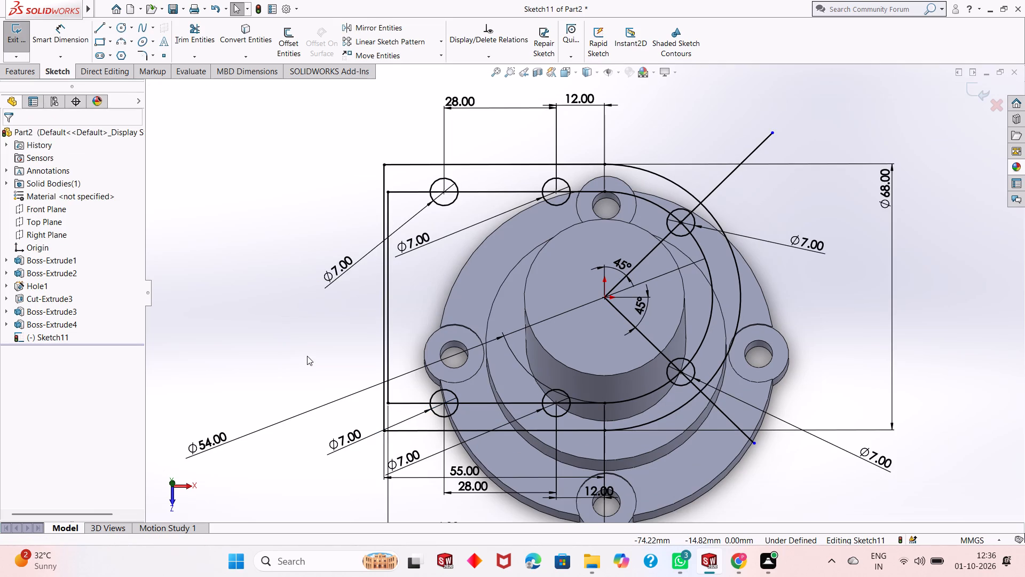
Delete the two 45° lines and the inner D-shaped profile's arc and three straight lines, along with their associated dimensions.
key("ctrl+8")
scroll(307, 356, "up", 1)
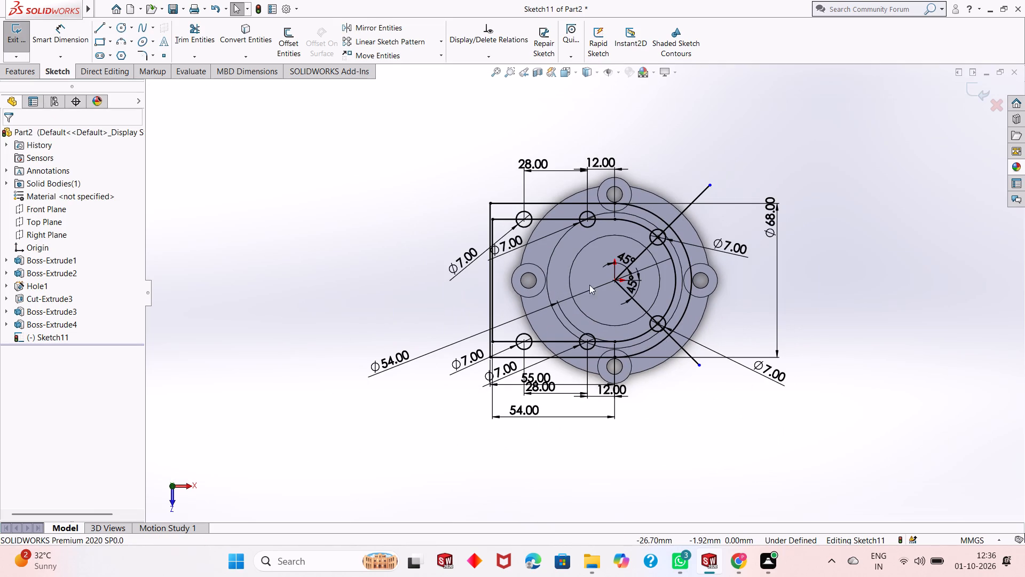
scroll(593, 285, "down", 3)
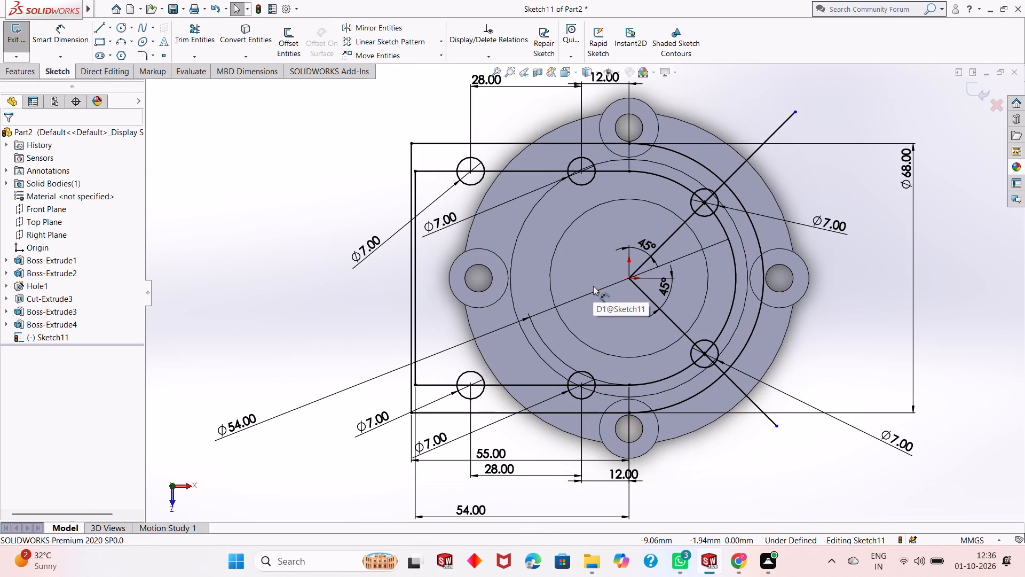
left_click(779, 131)
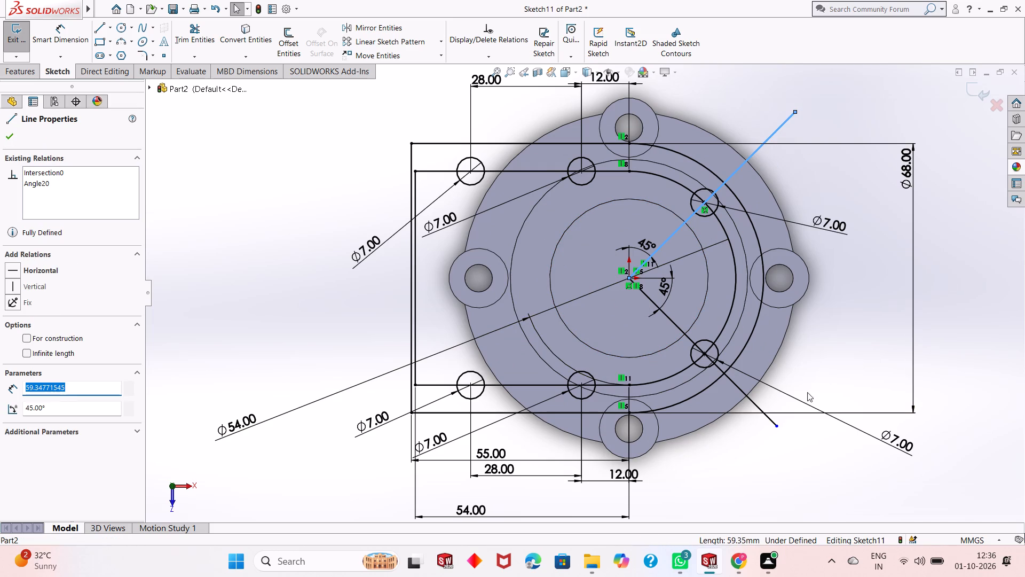
left_click(758, 409, "ctrl")
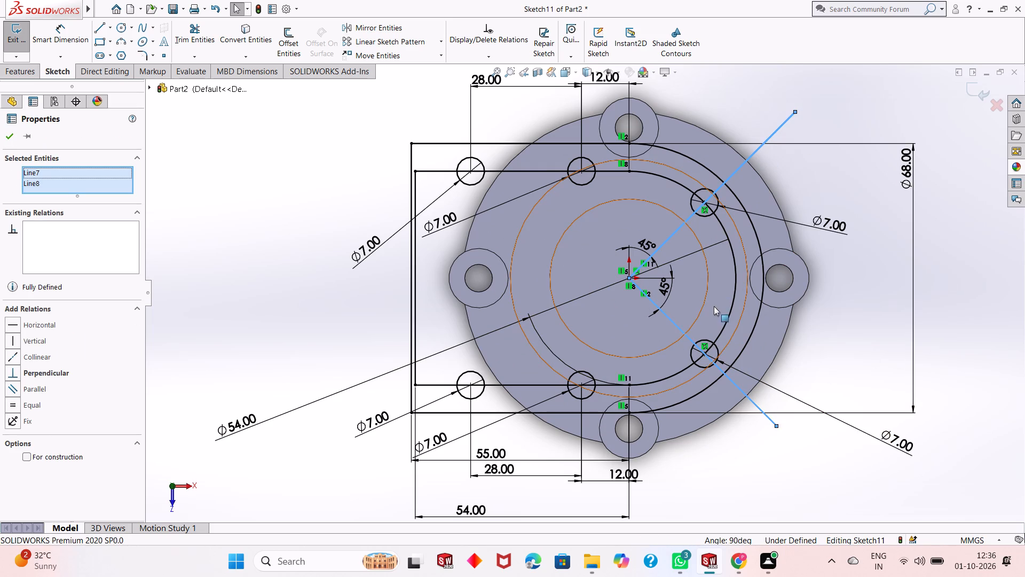
left_click(721, 333, "ctrl")
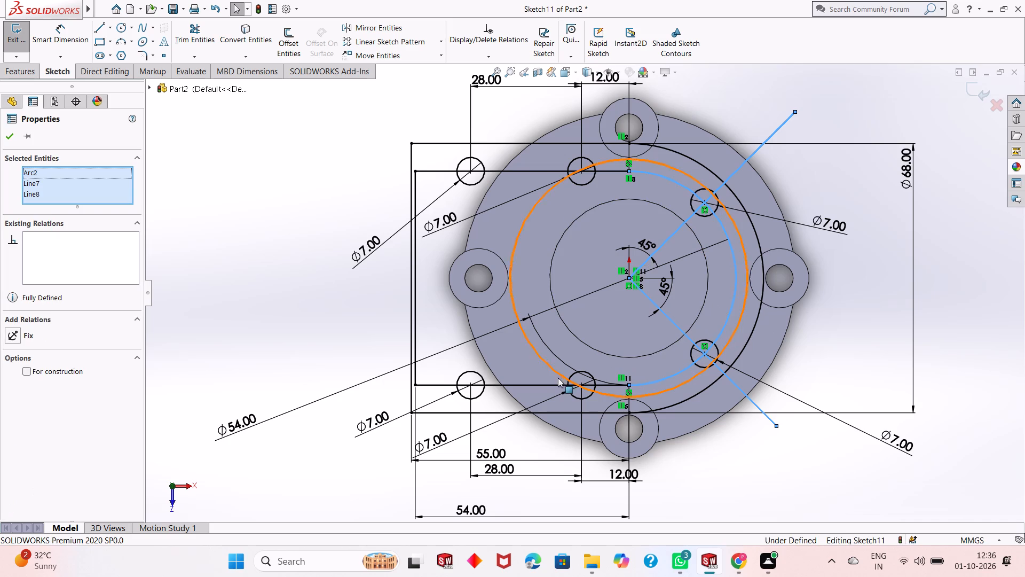
left_click(534, 386, "ctrl")
left_click(533, 167, "ctrl")
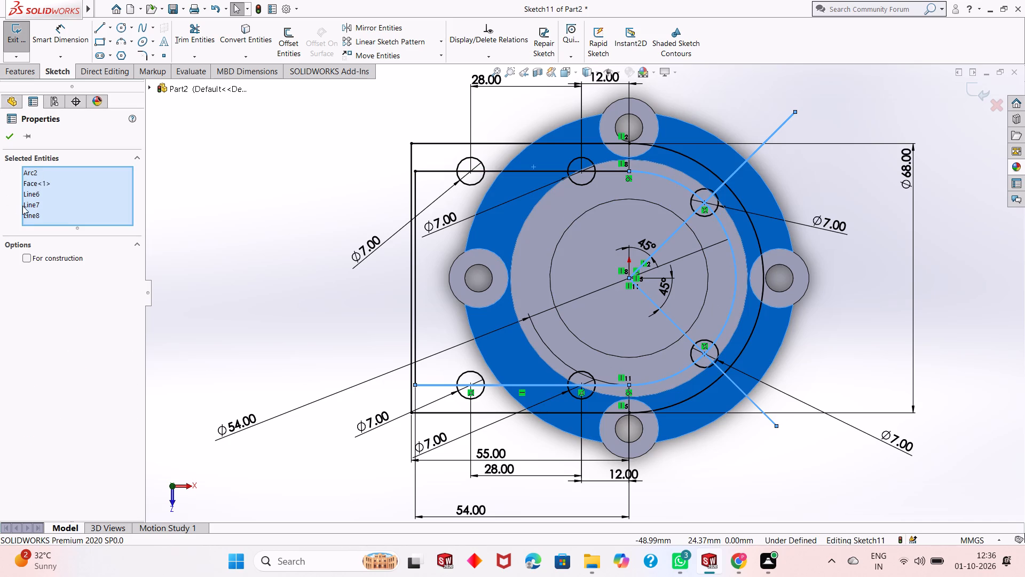
right_click(42, 182, "ctrl")
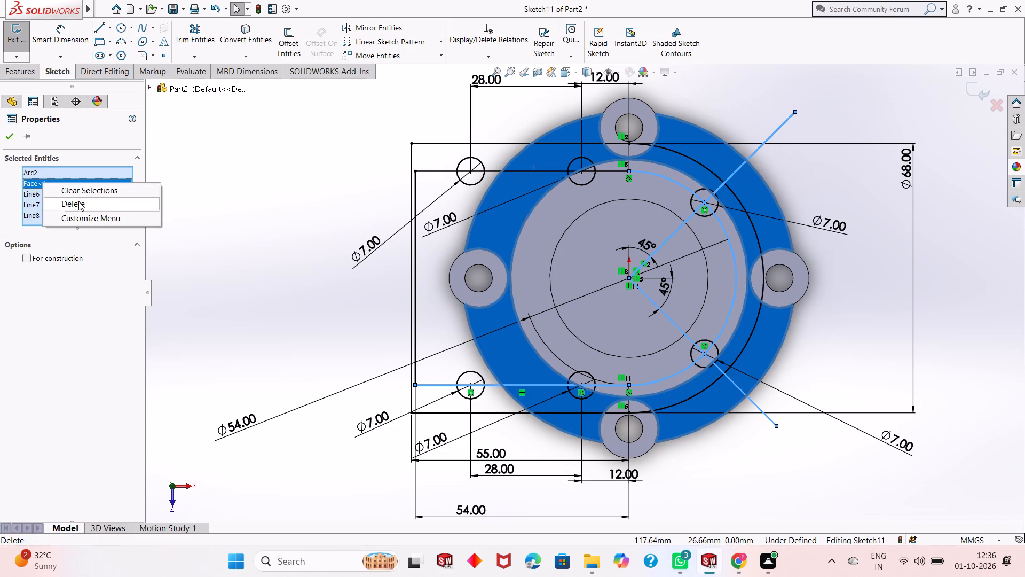
left_click(78, 201, "ctrl")
left_click(525, 170, "ctrl")
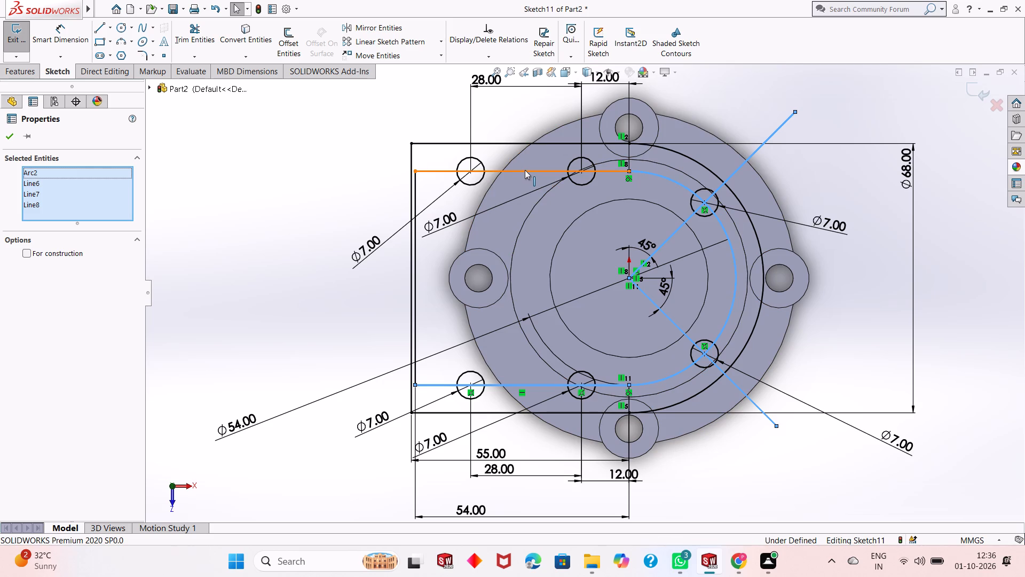
left_click(415, 225, "ctrl")
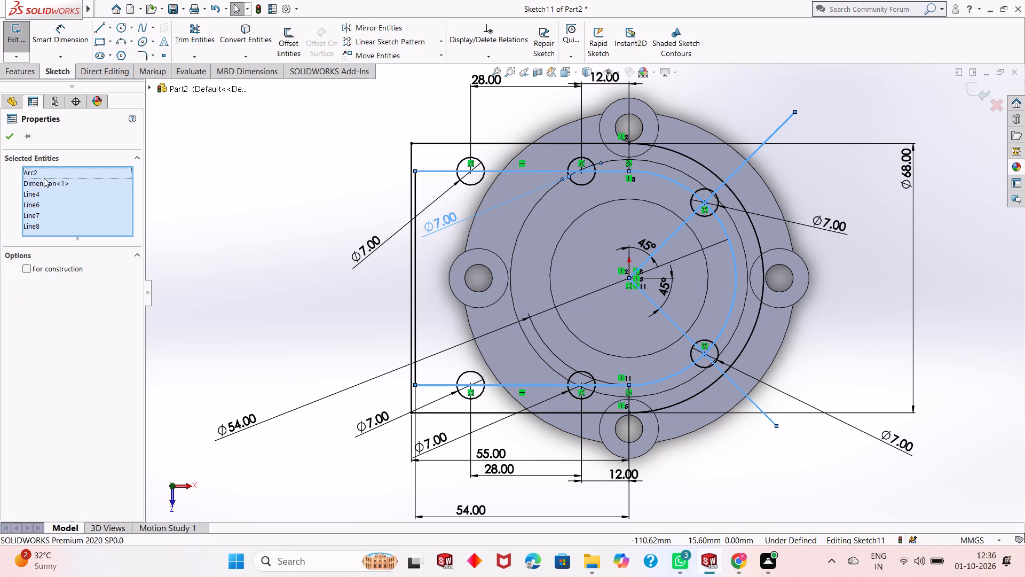
right_click(44, 184, "ctrl")
left_click(83, 204, "ctrl")
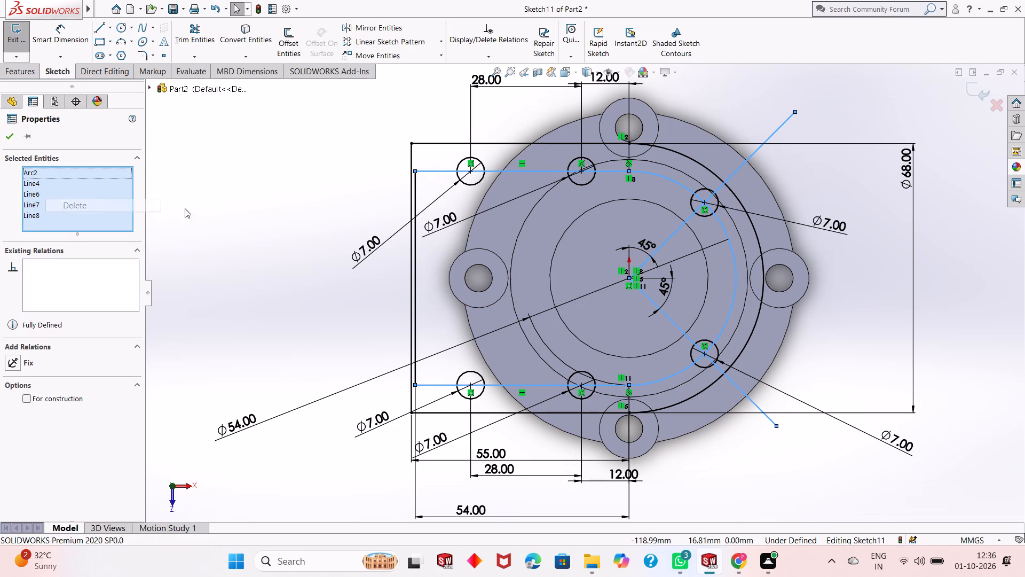
left_click(416, 258, "ctrl")
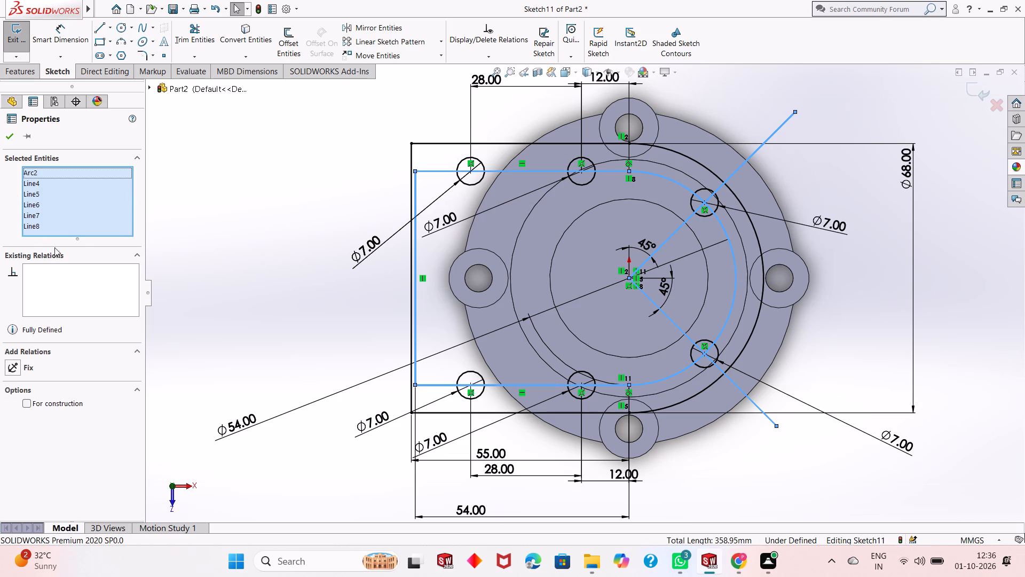
right_click(293, 193)
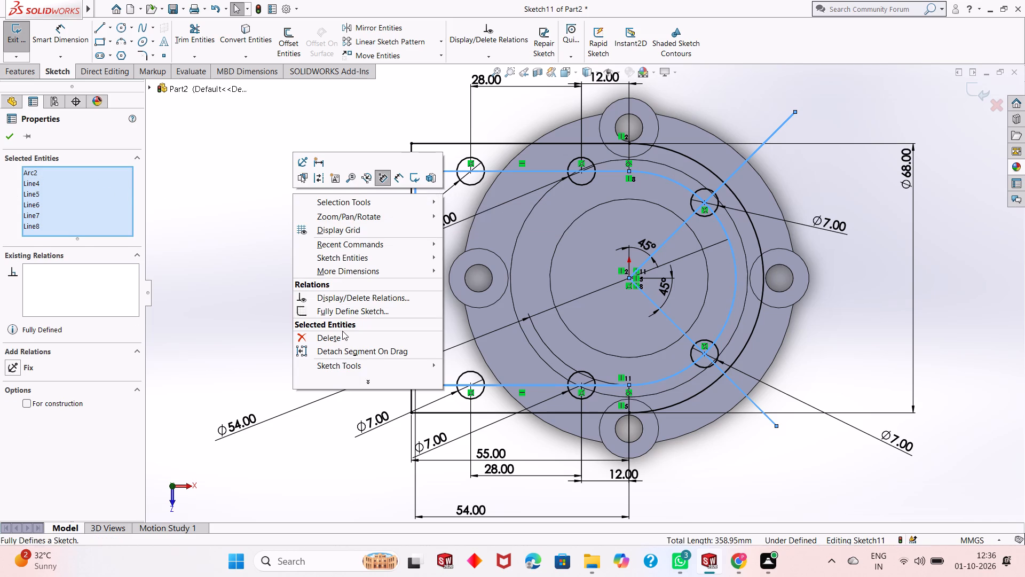
left_click(342, 332)
left_click(426, 276)
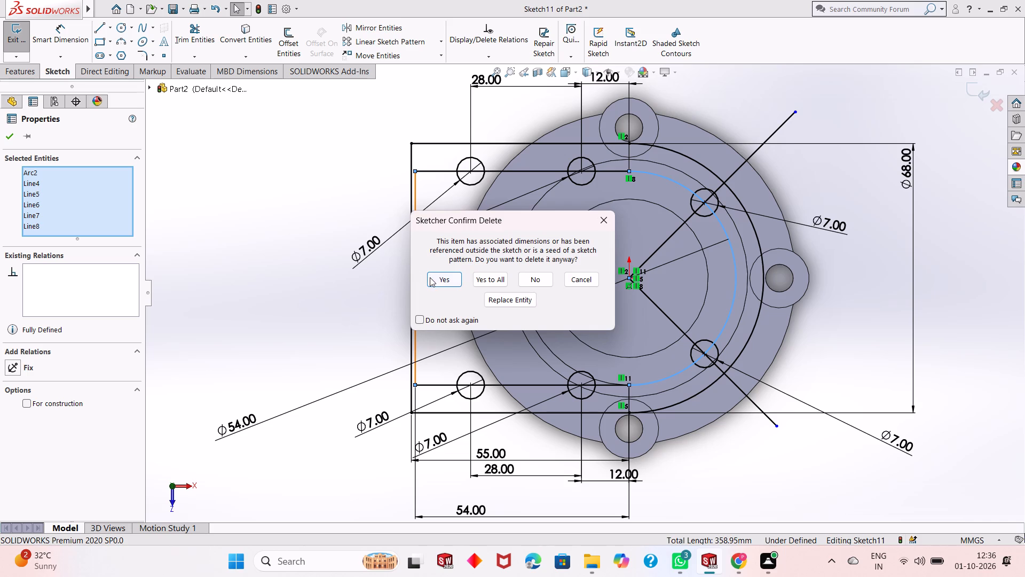
left_click(431, 278)
left_click(431, 278)
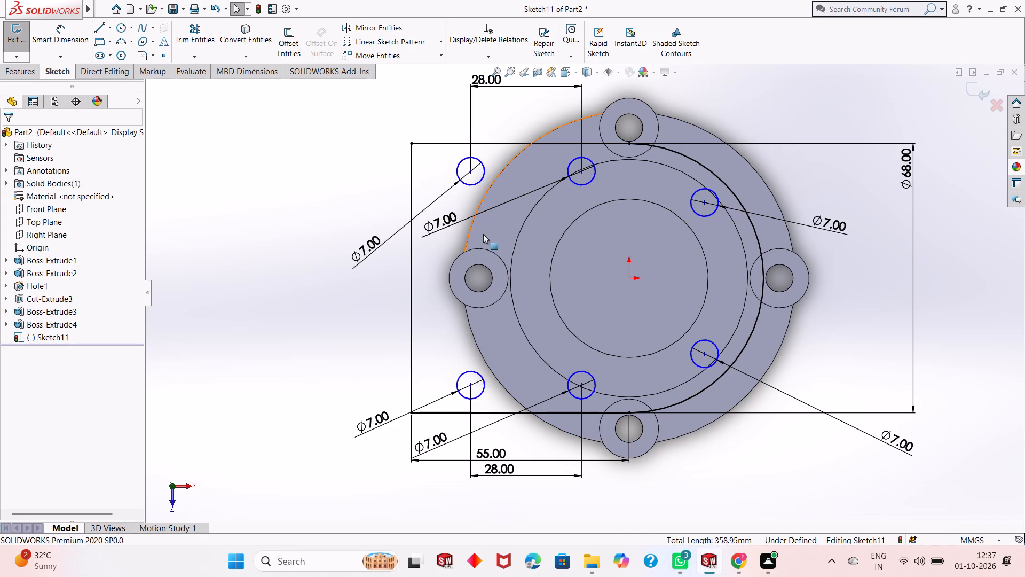
Dimension the horizontal distance from the centre of the upper circle nearest the arc to the outer arc's upper endpoint at 12 mm.
scroll(483, 234, "up", 1)
left_click(51, 34)
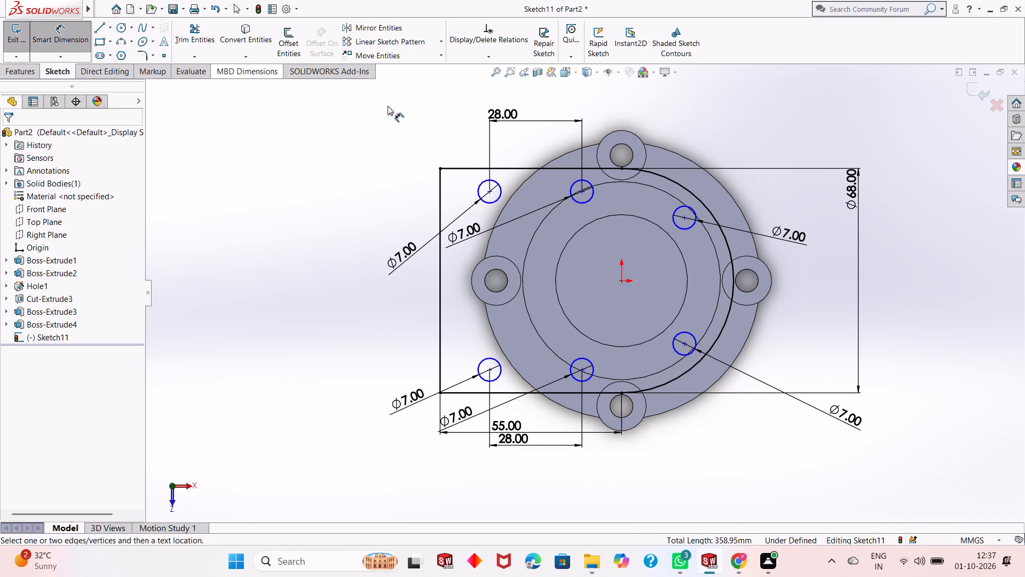
scroll(636, 146, "down", 3)
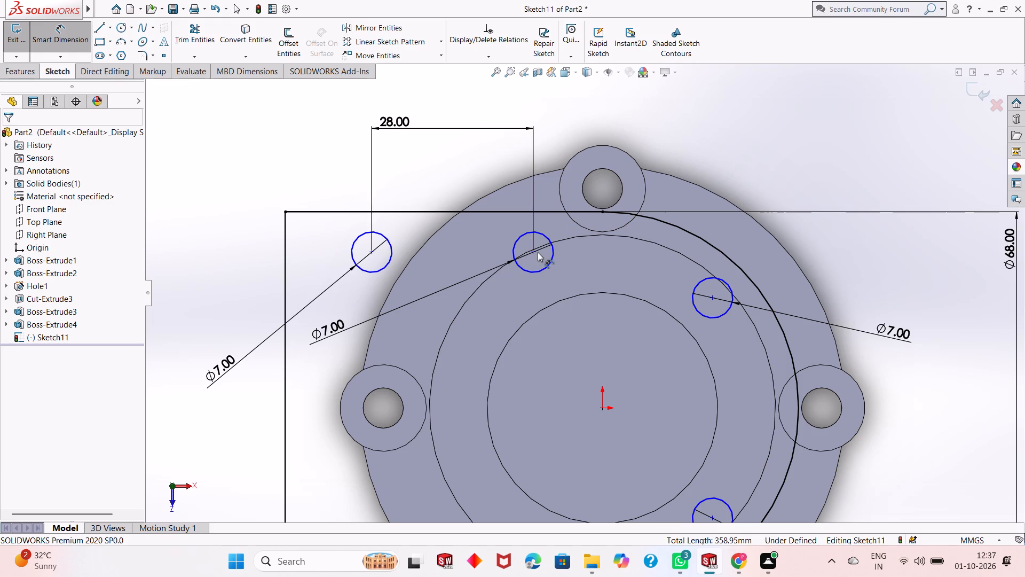
left_click(535, 253)
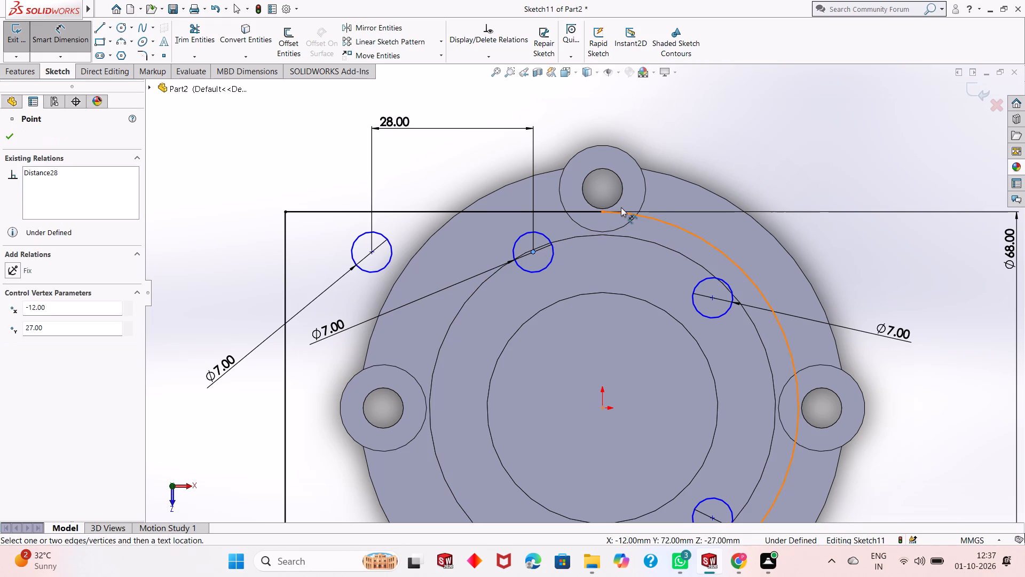
left_click(604, 213)
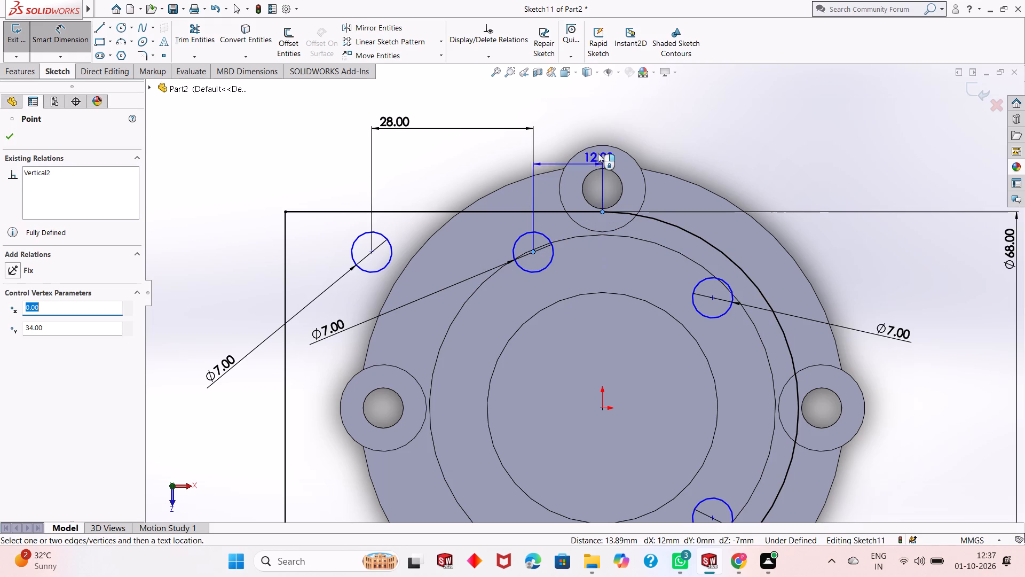
left_click(598, 122)
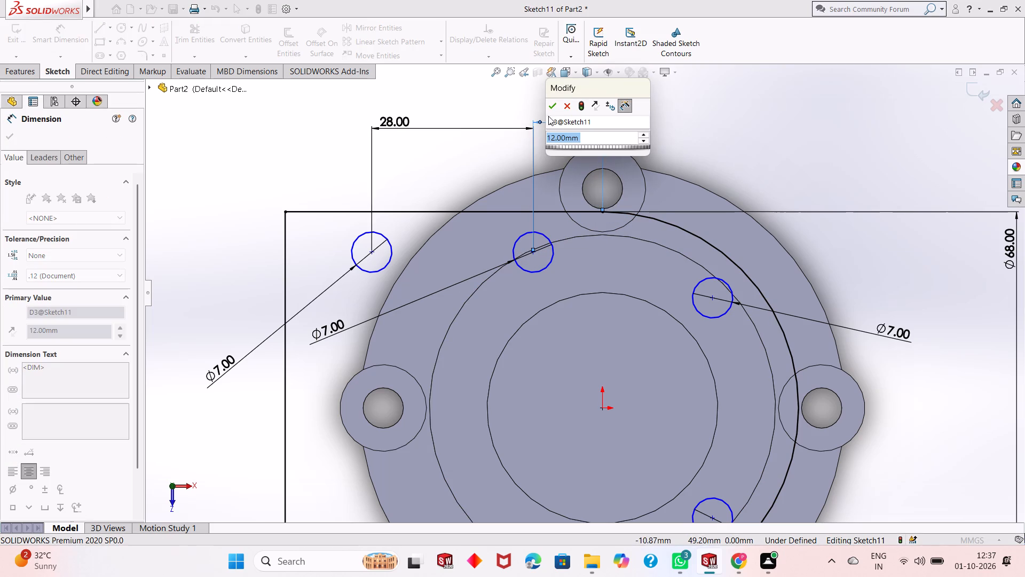
left_click(555, 107)
Dimension the horizontal distance from the centre of the middle lower circle to the sketch origin.
scroll(594, 341, "up", 4)
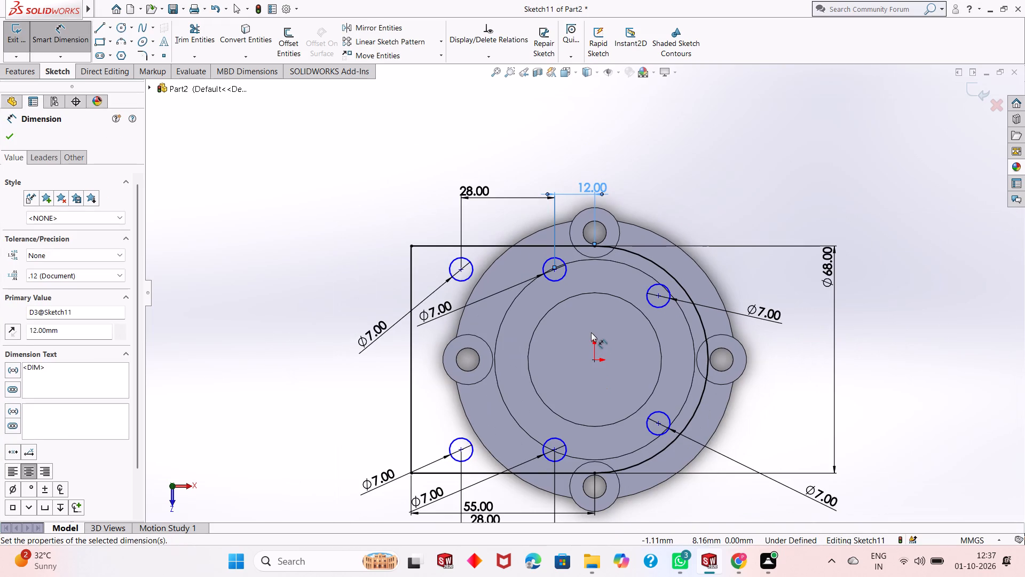
left_click(555, 452)
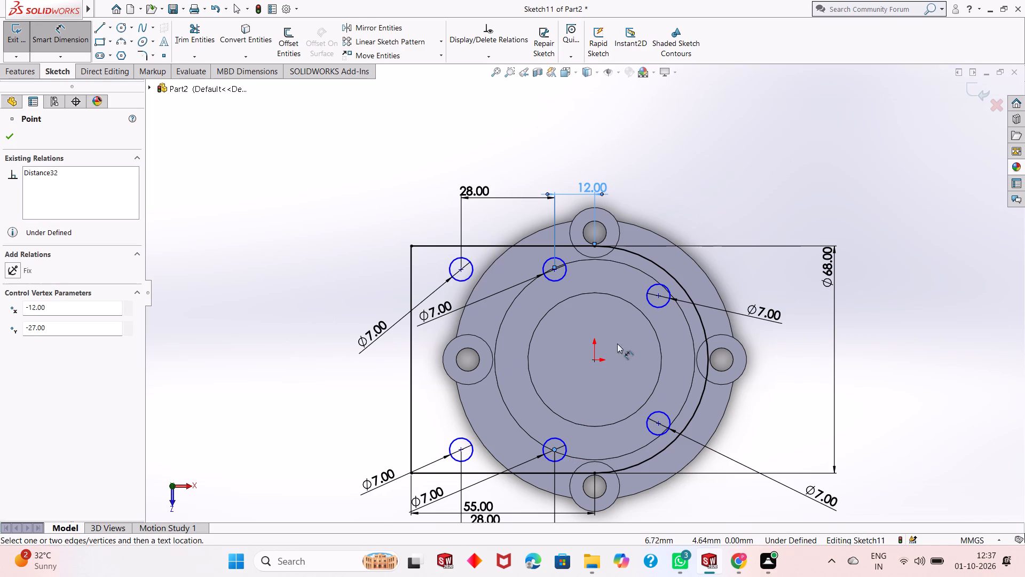
left_click(593, 363)
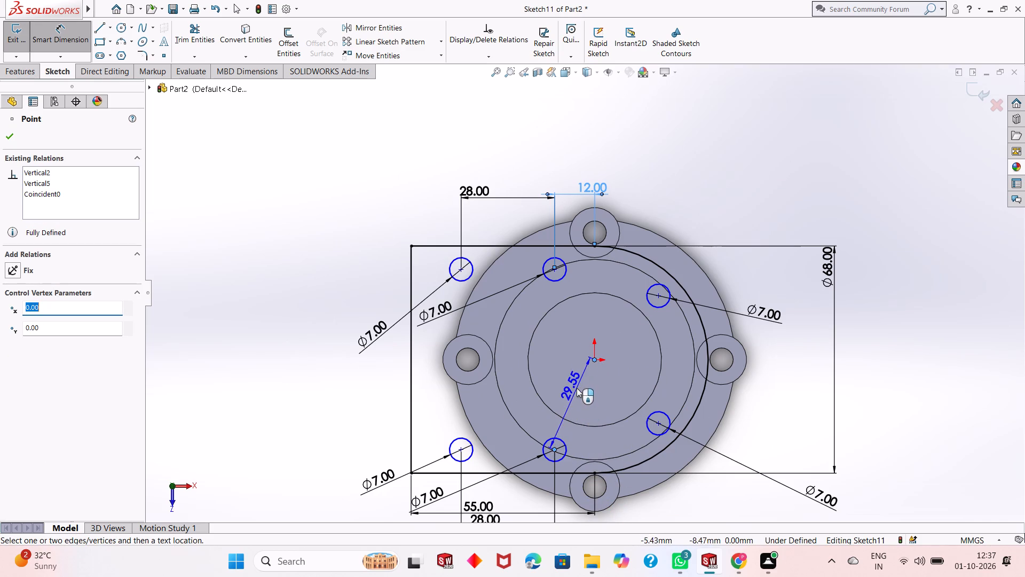
left_click(565, 509)
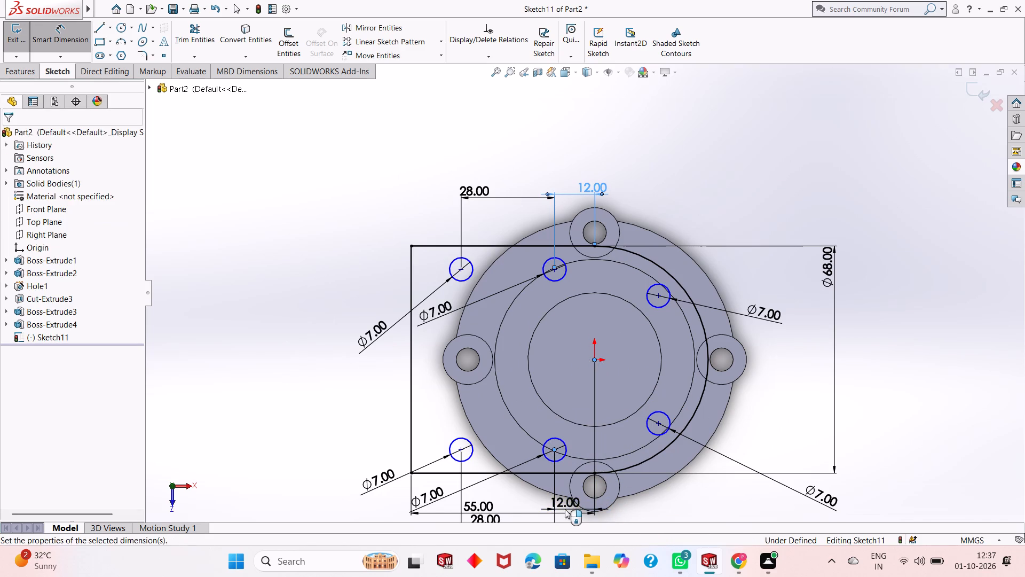
left_click(521, 496)
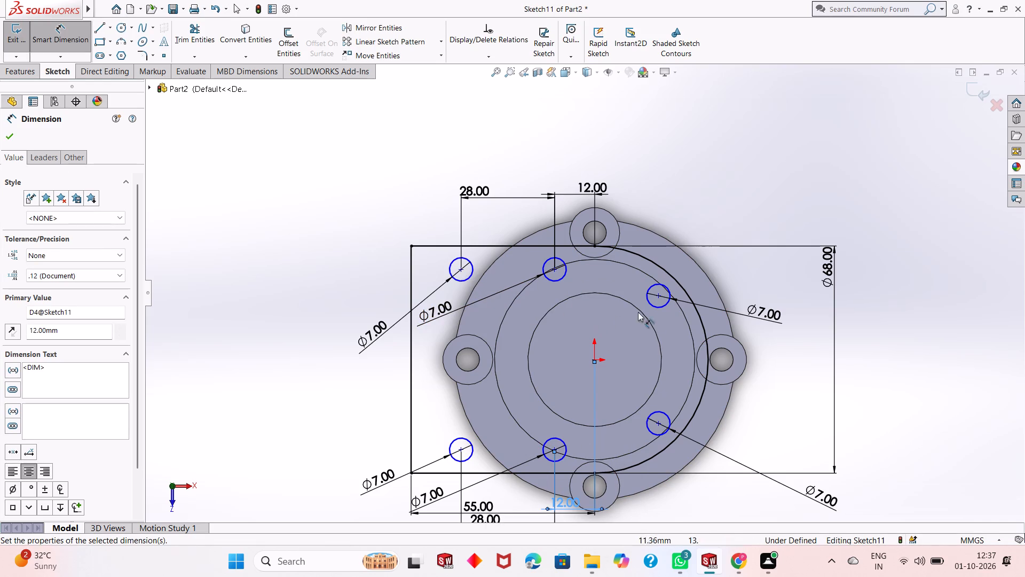
Dimension the vertical distance between the centres of the upper circle inside the arc and the middle upper circle.
scroll(651, 305, "down", 3)
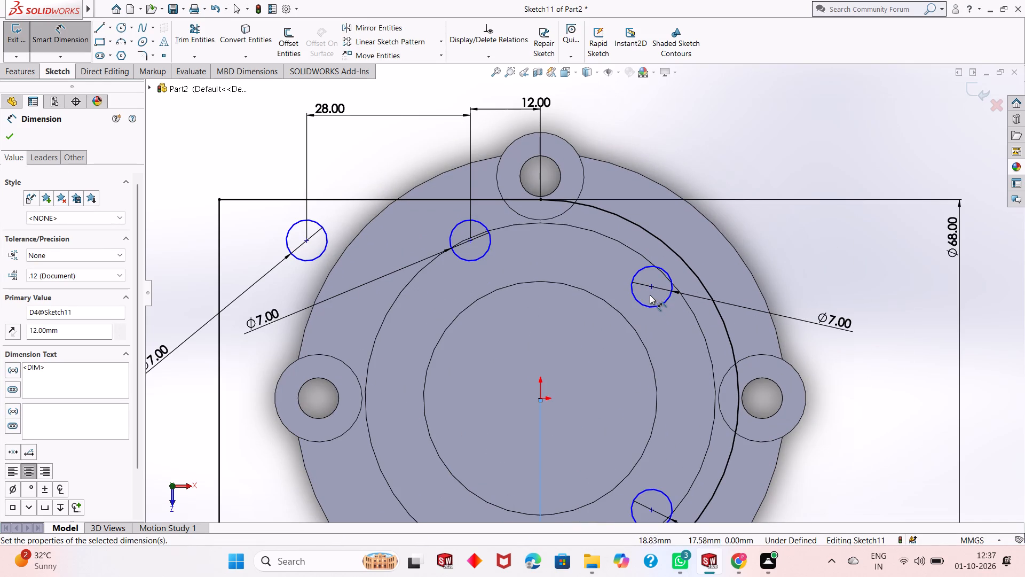
left_click(650, 288)
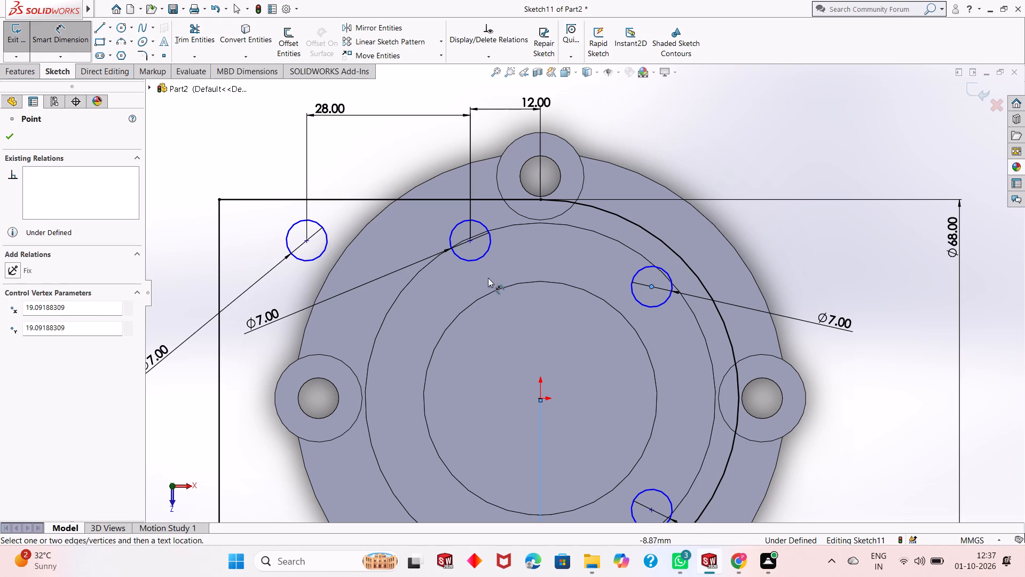
left_click(467, 241)
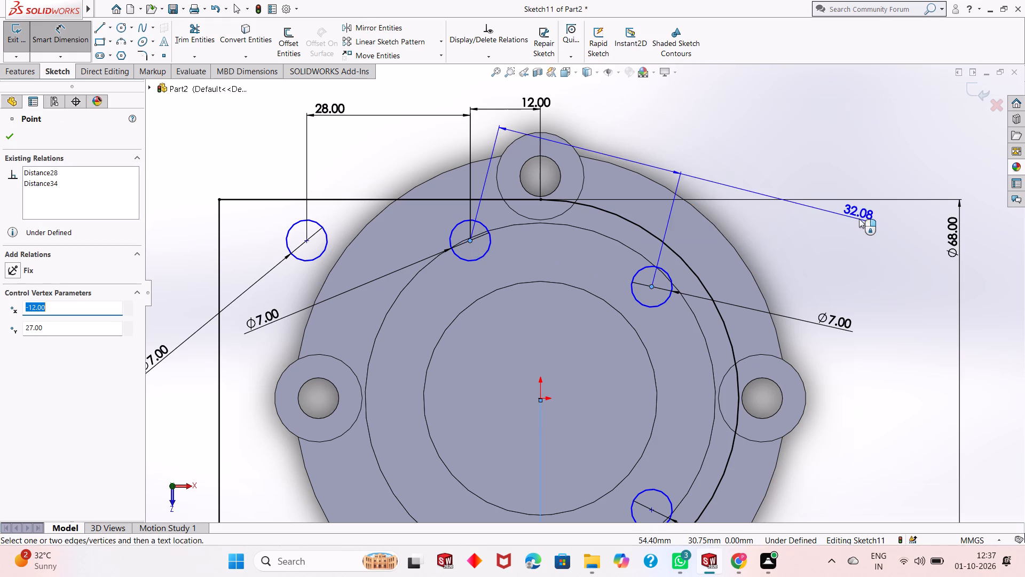
left_click(838, 254)
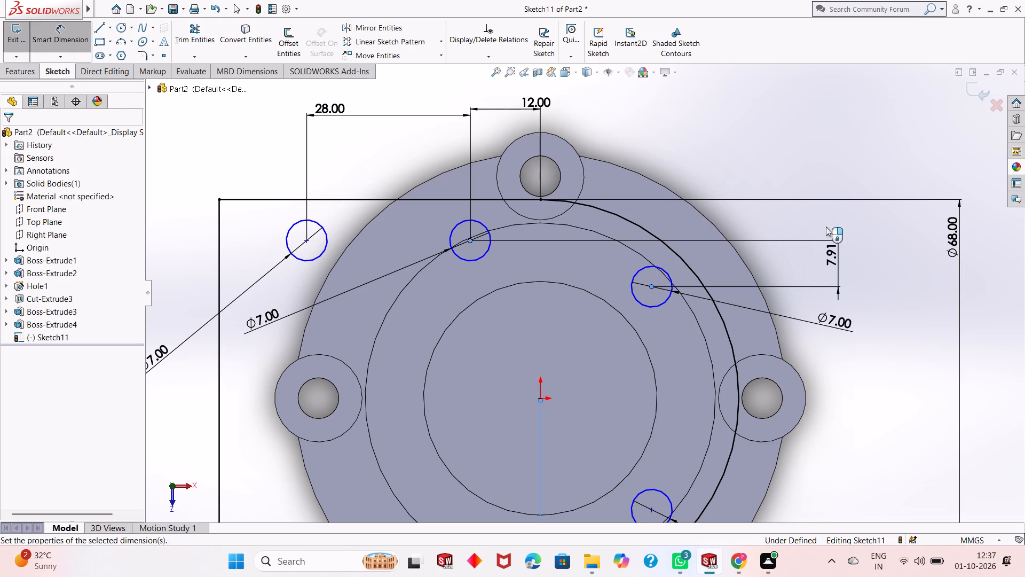
left_click(792, 240)
Dimension the vertical distance between the centres of the middle upper and middle lower circles.
scroll(707, 301, "up", 3)
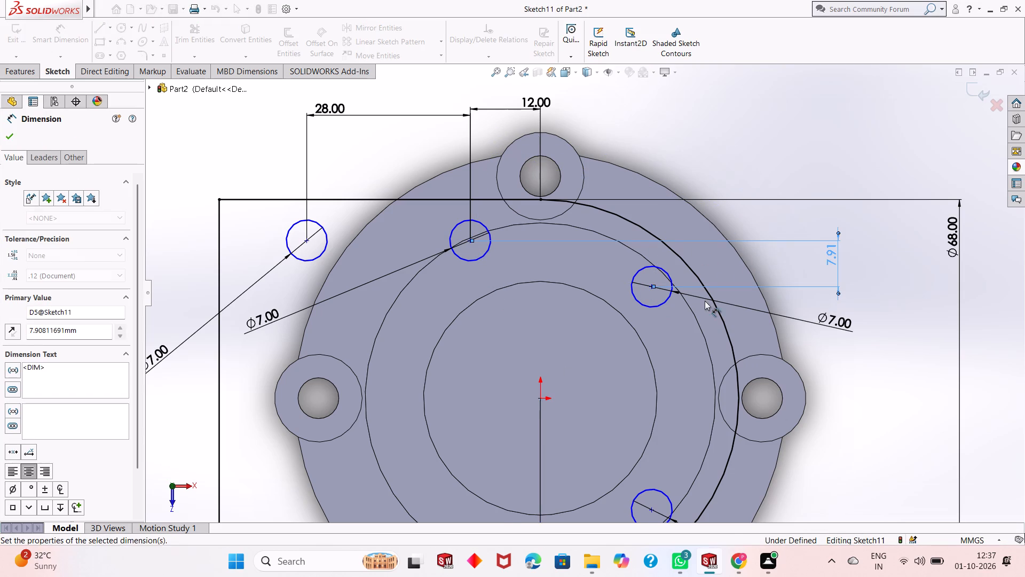
scroll(705, 301, "up", 4)
scroll(582, 383, "down", 2)
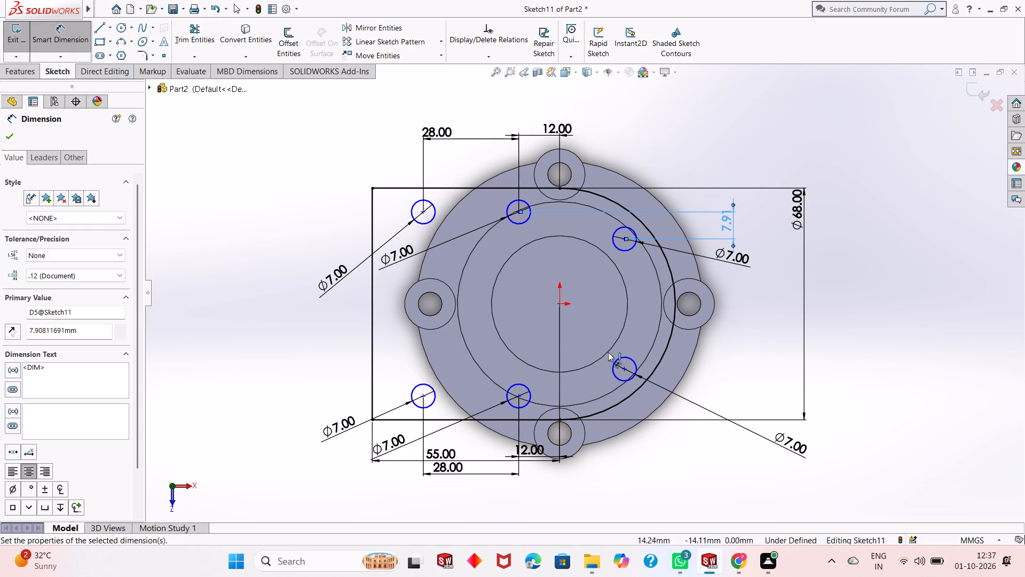
left_click(517, 214)
left_click(521, 399)
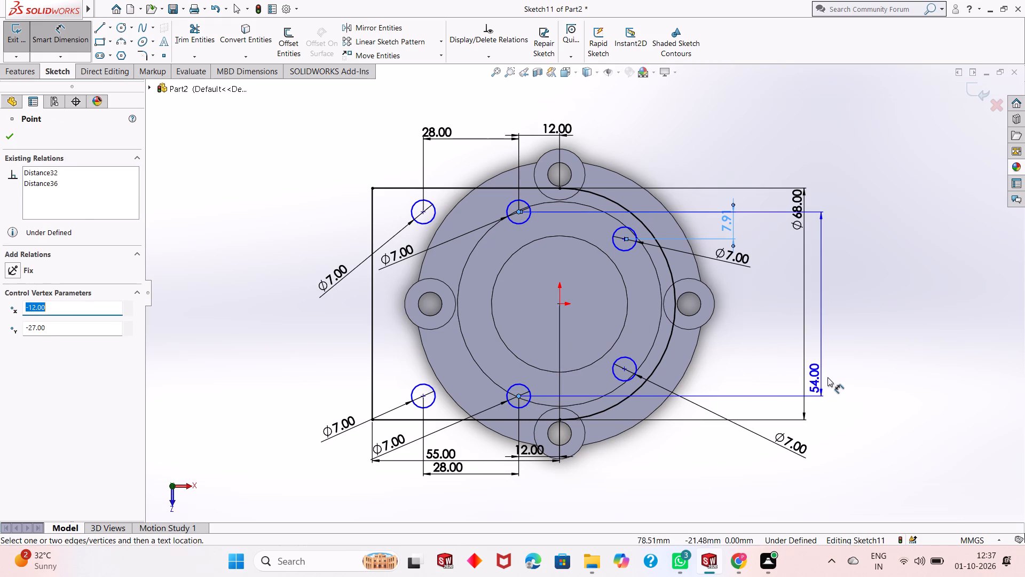
left_click(835, 376)
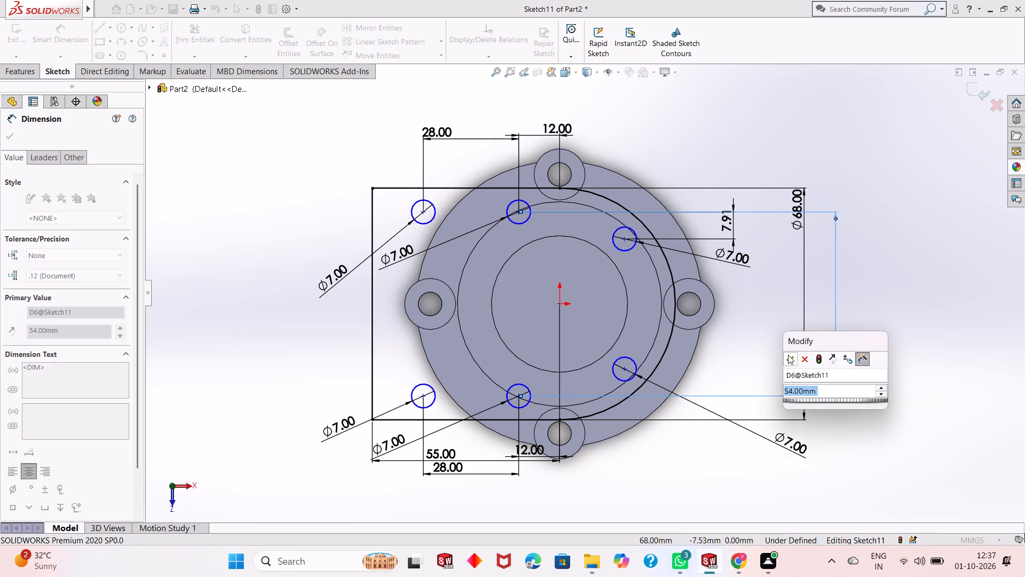
left_click(788, 356)
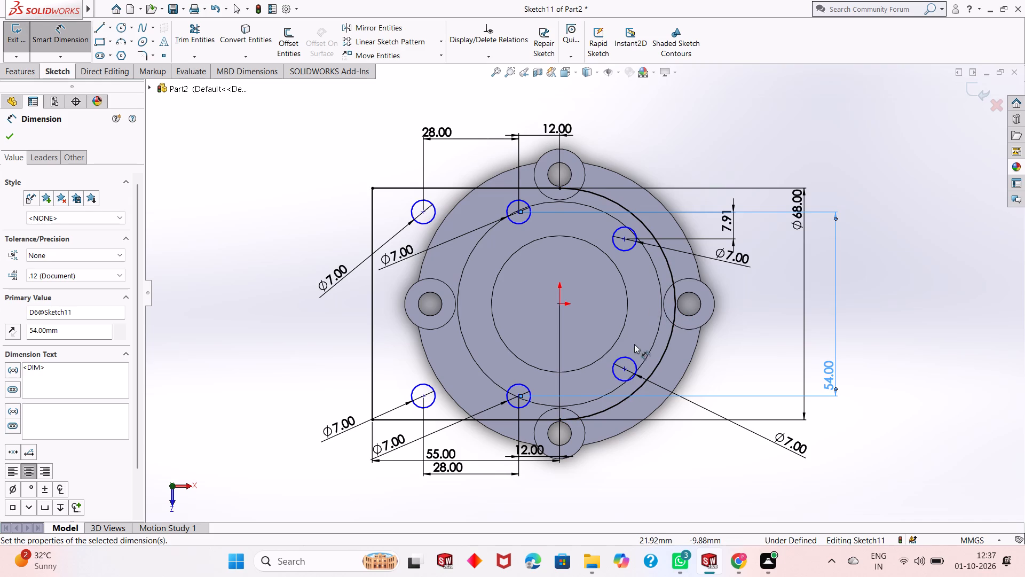
Dimension the horizontal distance from the lower circle inside the arc to the lower circle nearest the profile's vertical straight edge, centre to centre.
left_click(624, 370)
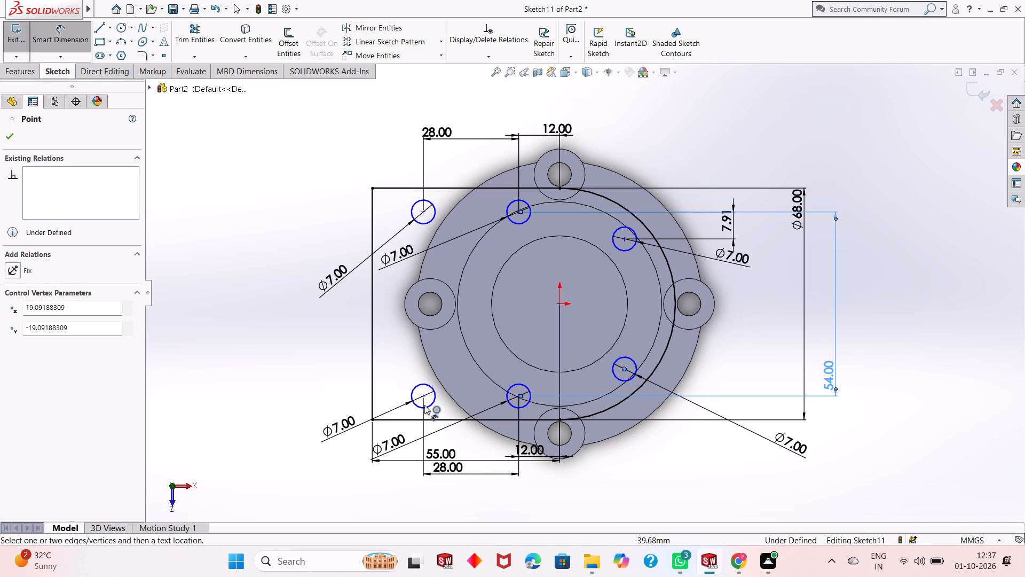
left_click(425, 398)
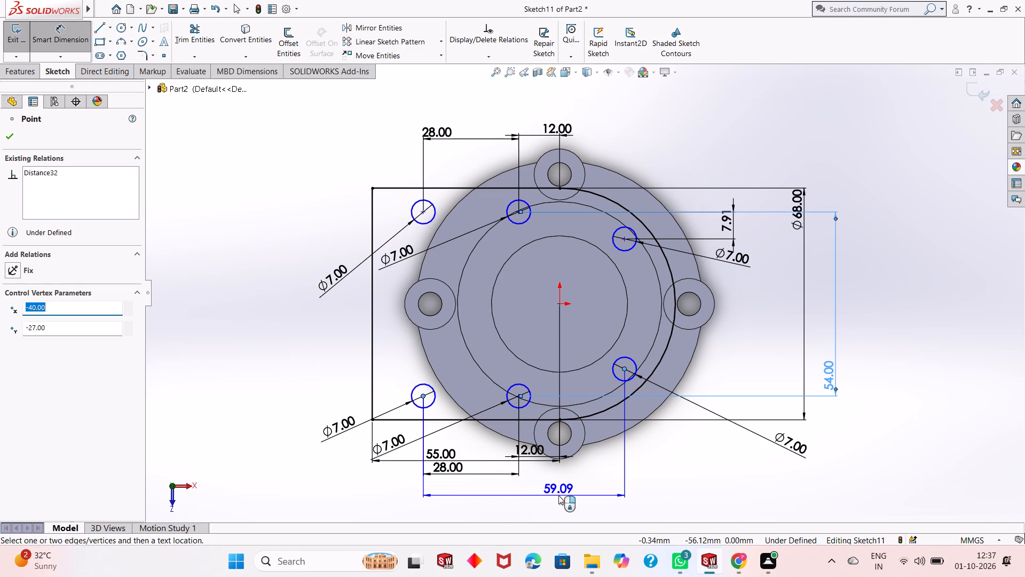
left_click(558, 496)
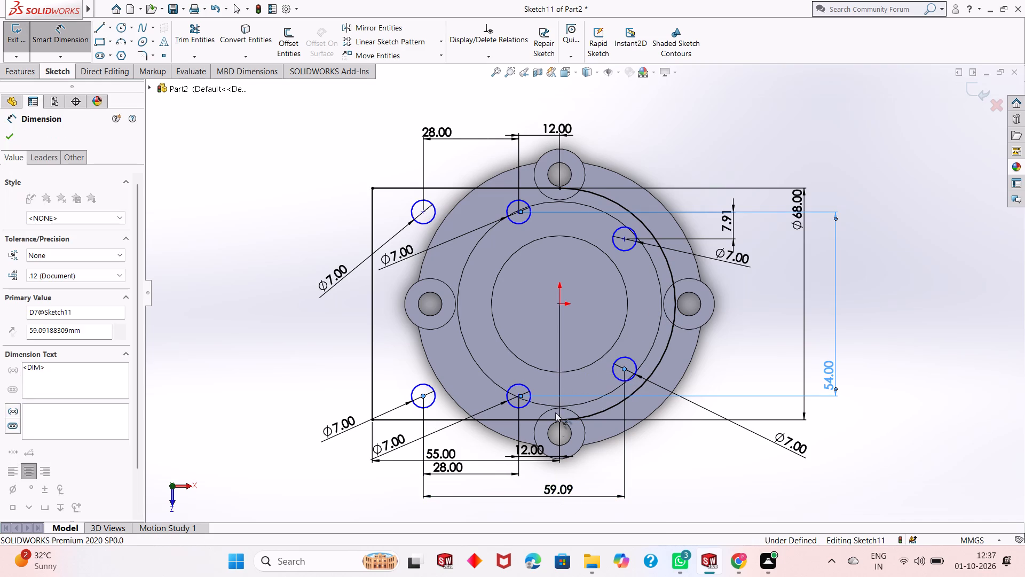
left_click(509, 480)
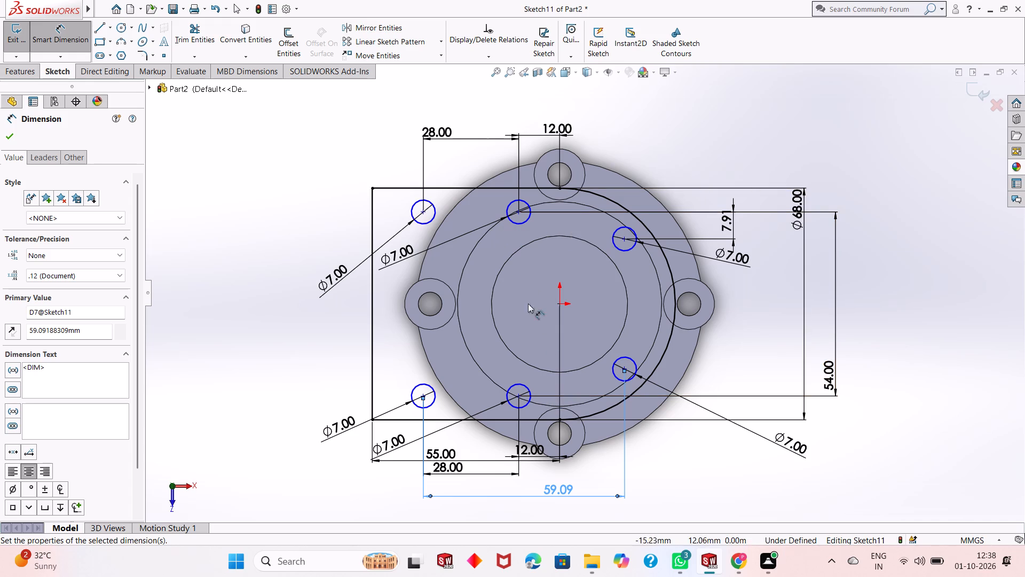
Dimension the vertical distance from the centre of the upper circle inside the arc to the sketch origin.
left_click(624, 241)
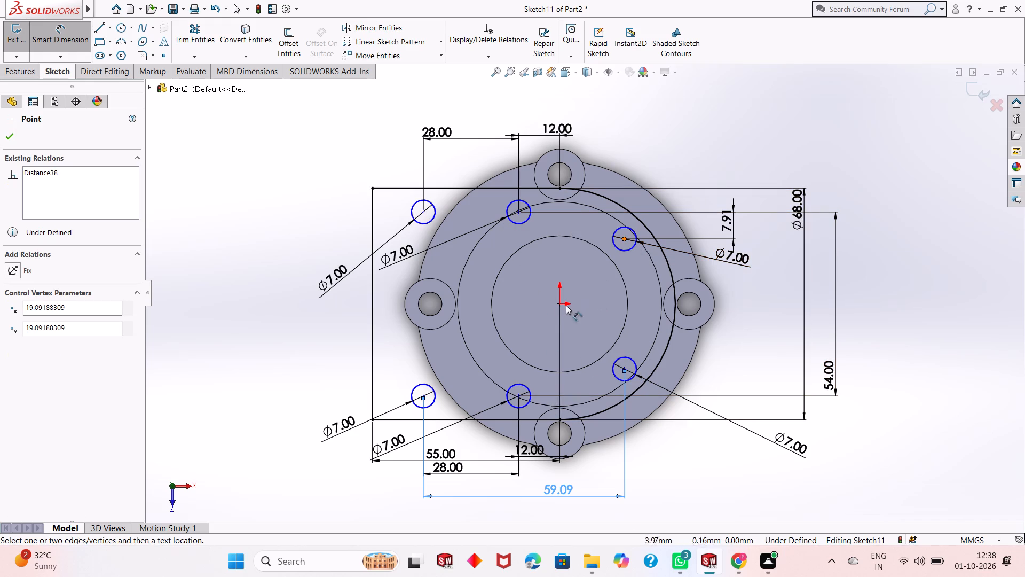
left_click(559, 305)
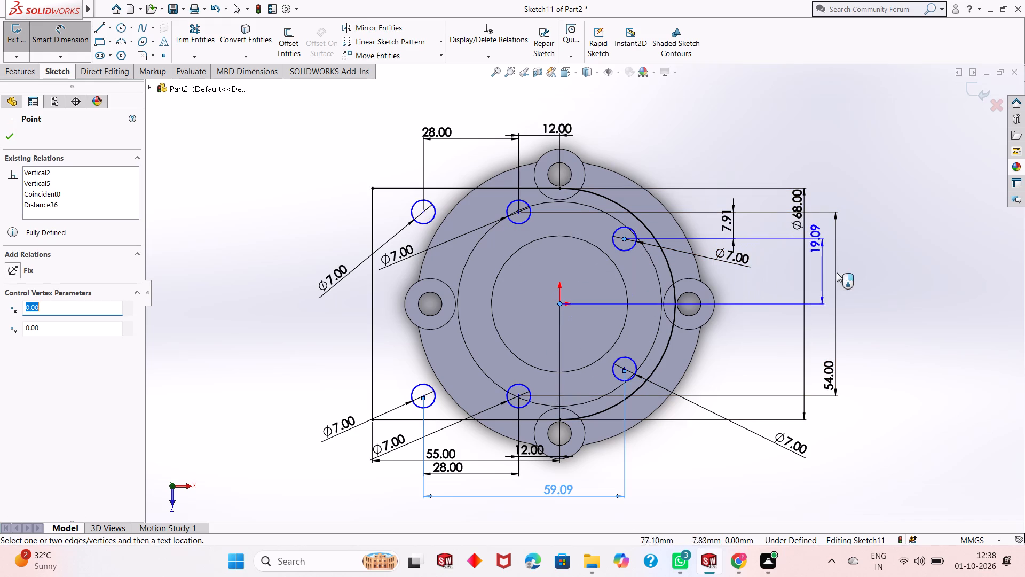
left_click(861, 268)
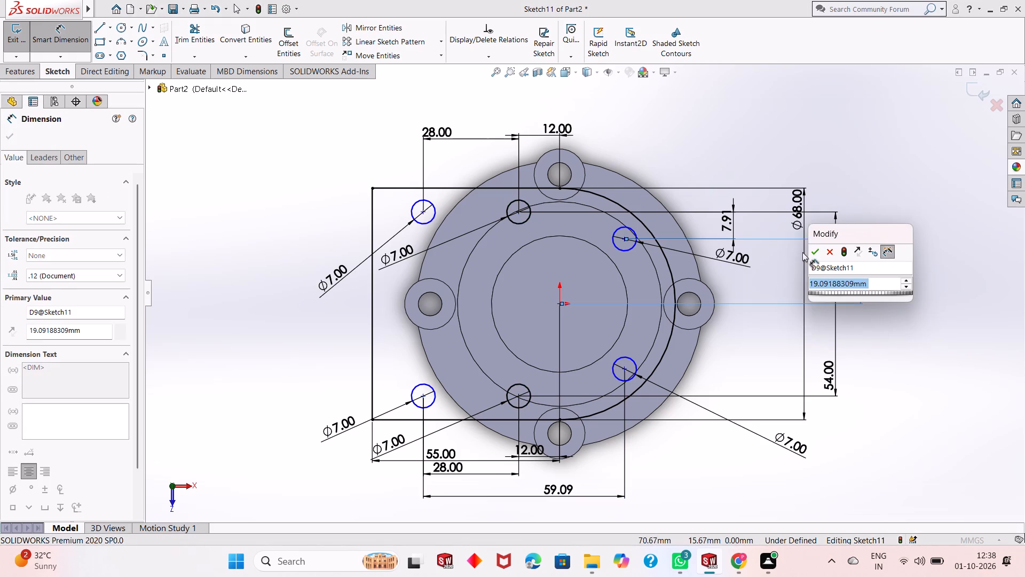
left_click(811, 253)
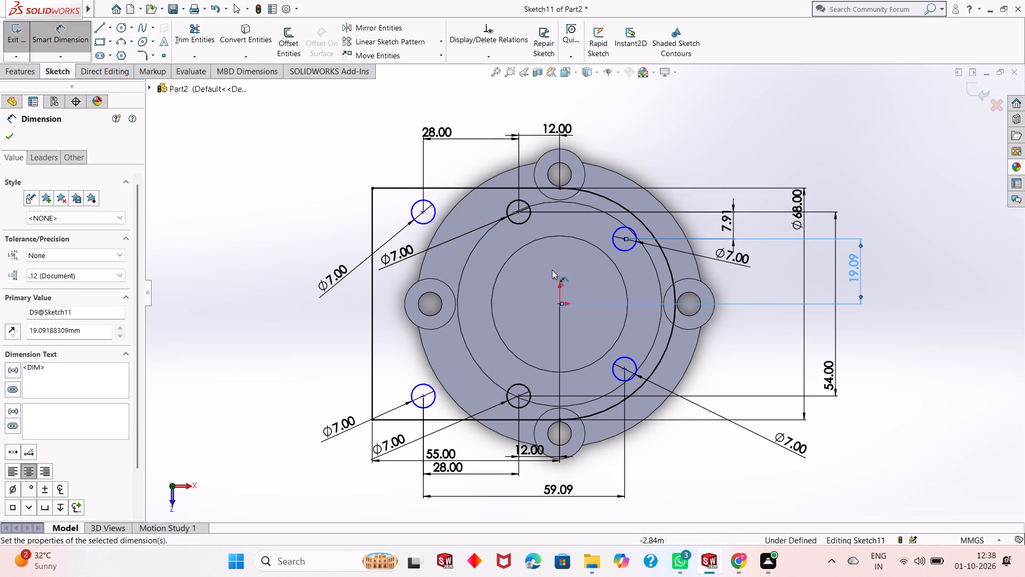
Dimension the horizontal distance from the origin to the centre of the upper circle nearest the profile's vertical straight edge.
left_click(557, 306)
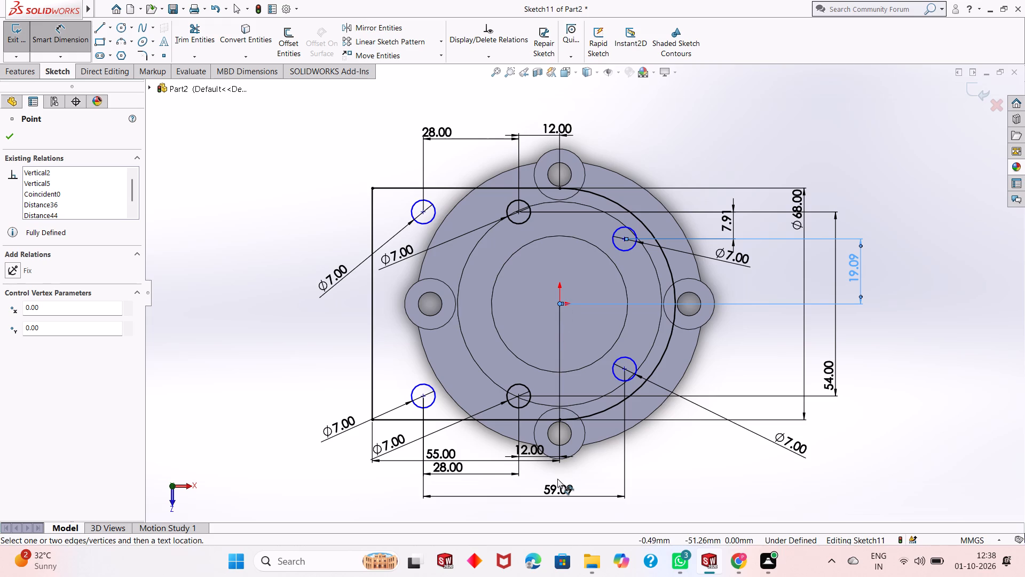
left_click(424, 212)
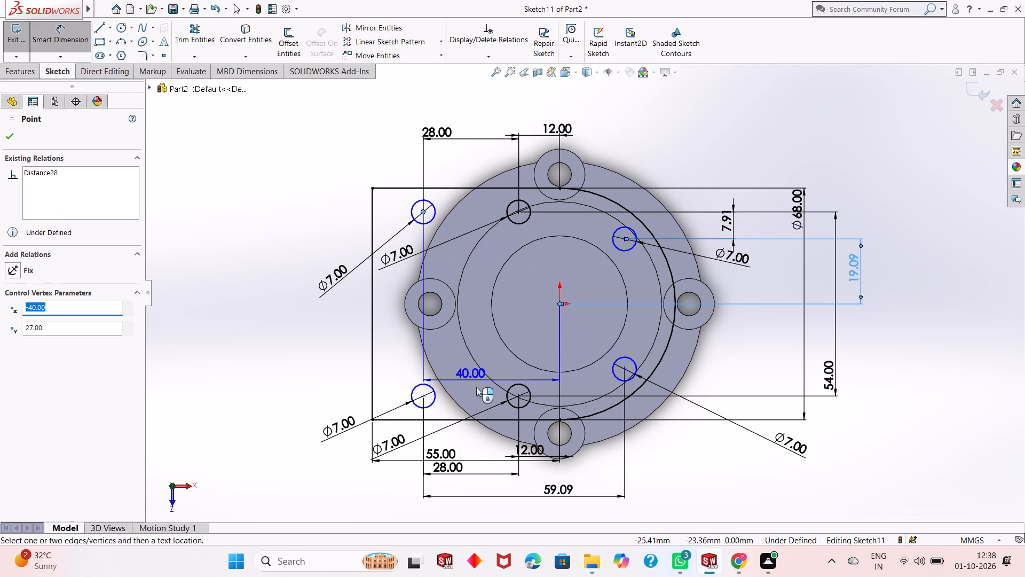
left_click(492, 107)
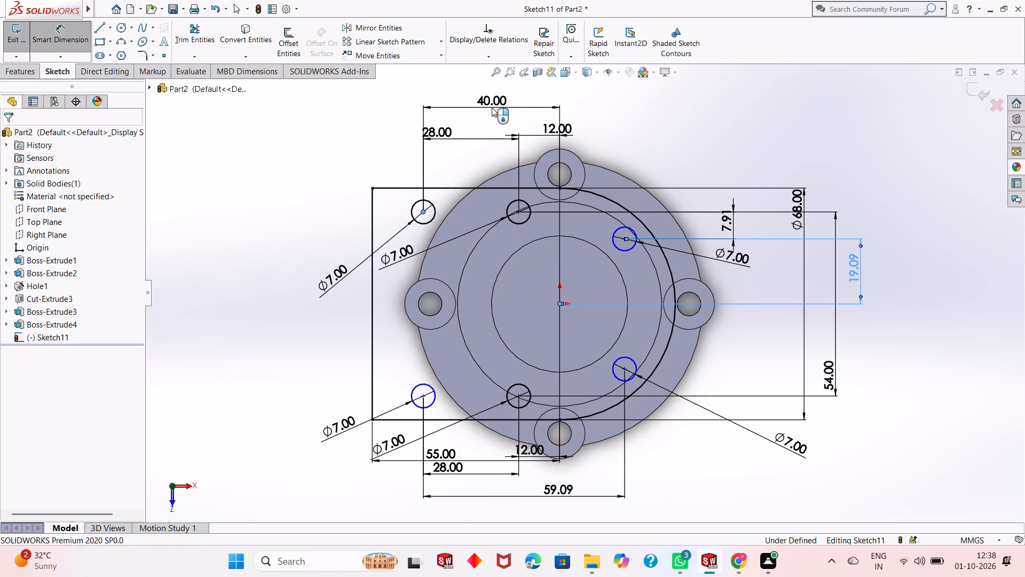
left_click(448, 91)
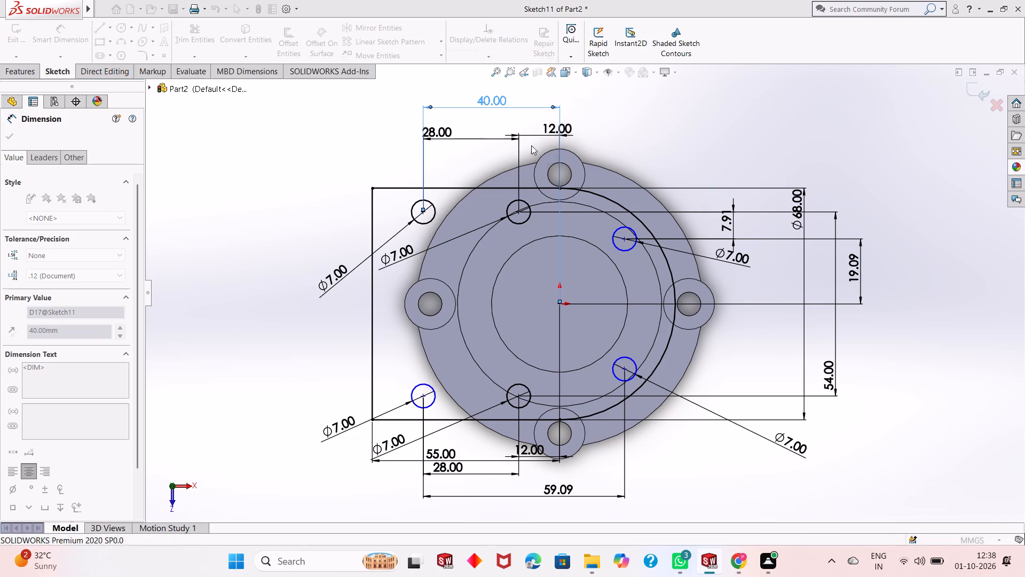
Dimension the horizontal distances from the centres of the lower and upper circles inside the arc to the sketch origin.
left_click(622, 371)
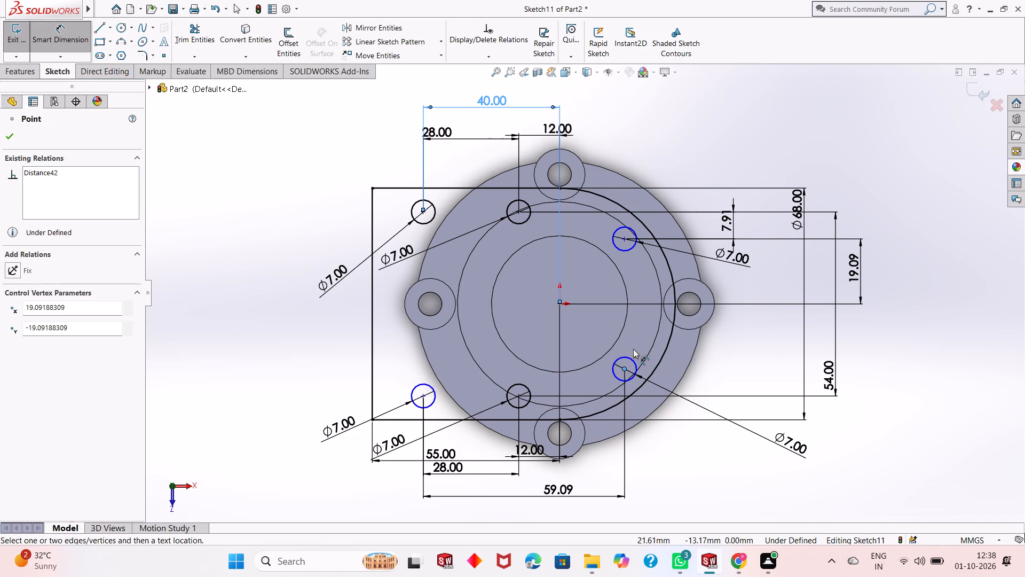
left_click(560, 305)
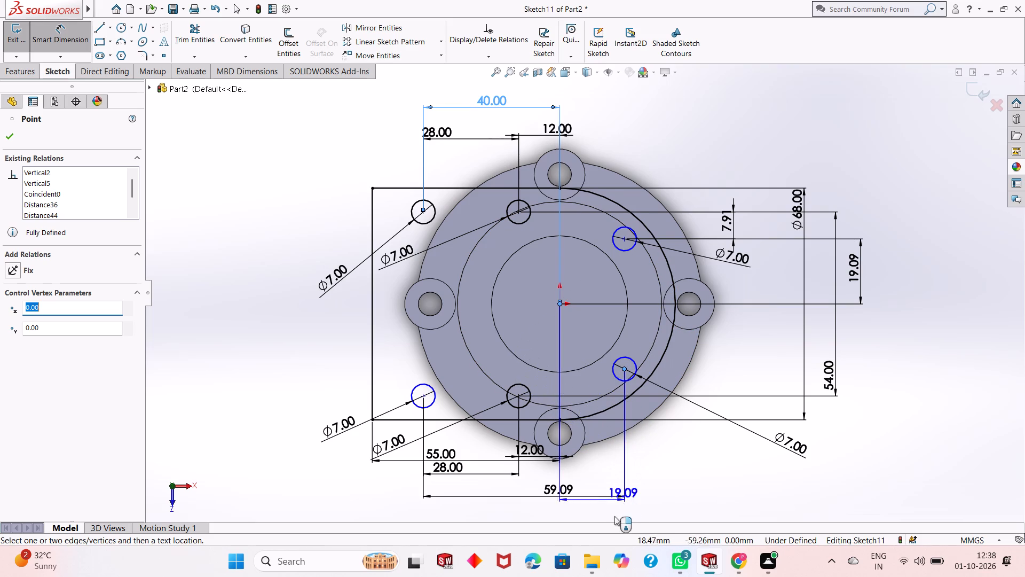
left_click(610, 471)
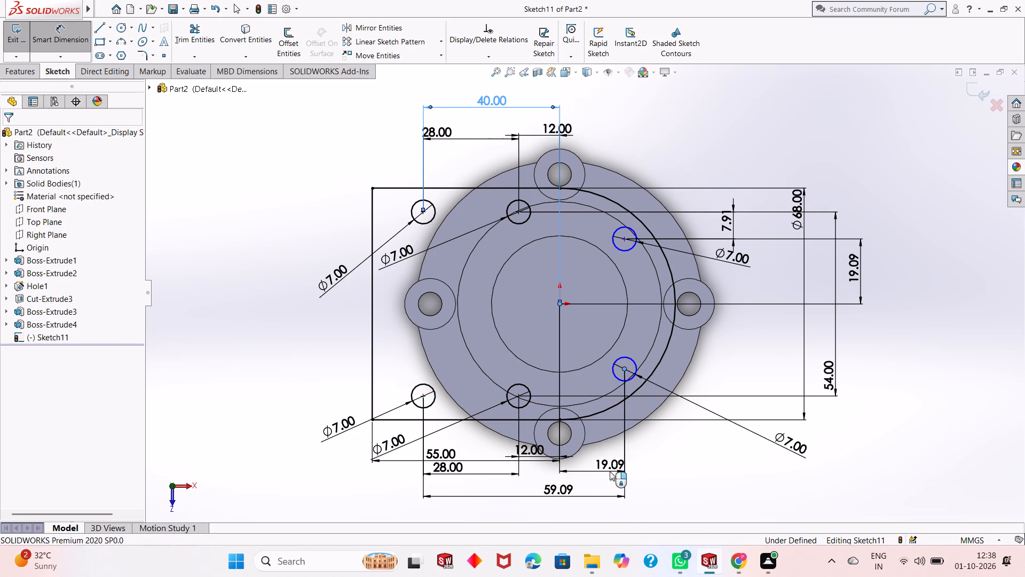
left_click(569, 457)
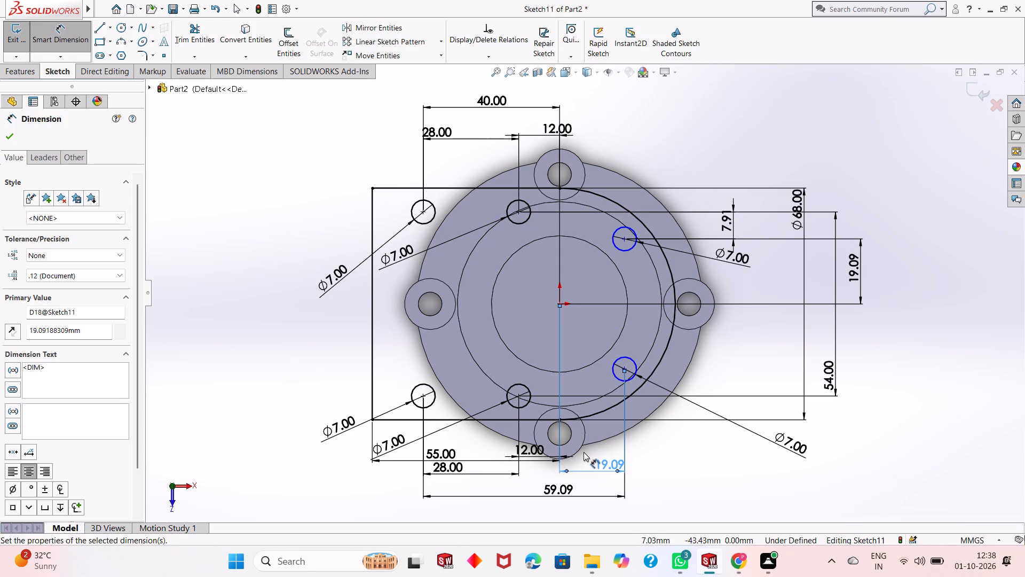
left_click(624, 240)
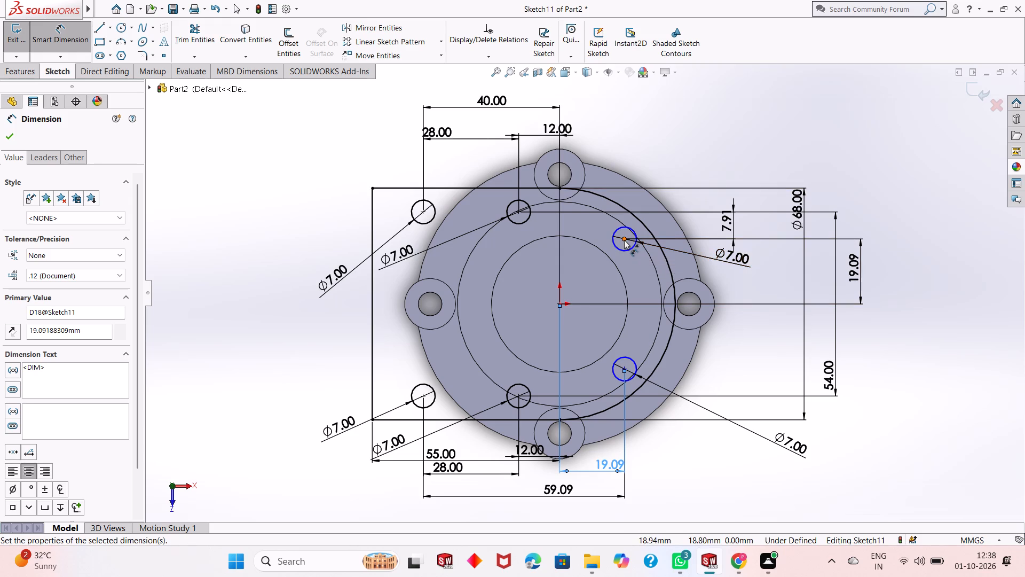
left_click(562, 305)
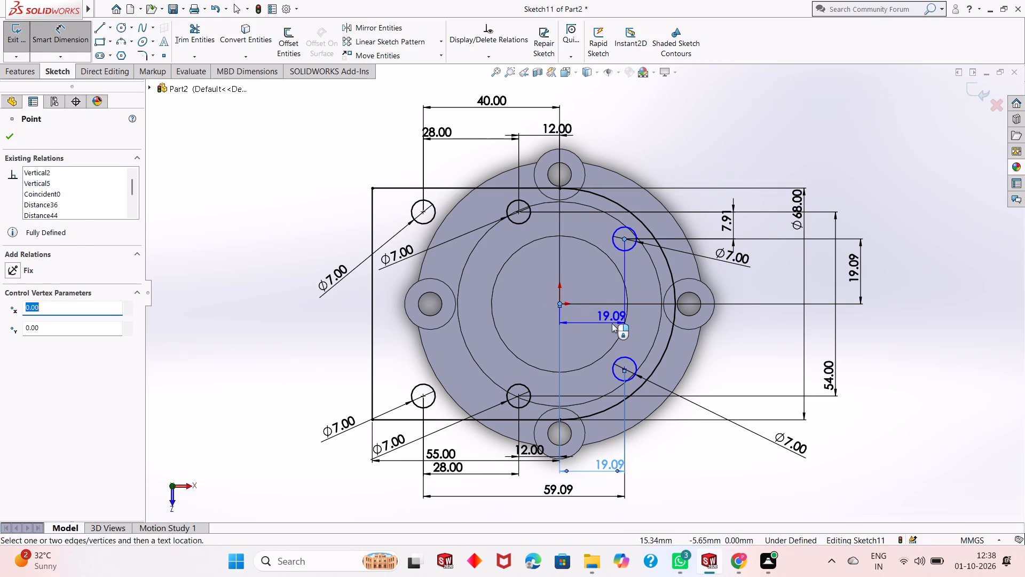
left_click(612, 323)
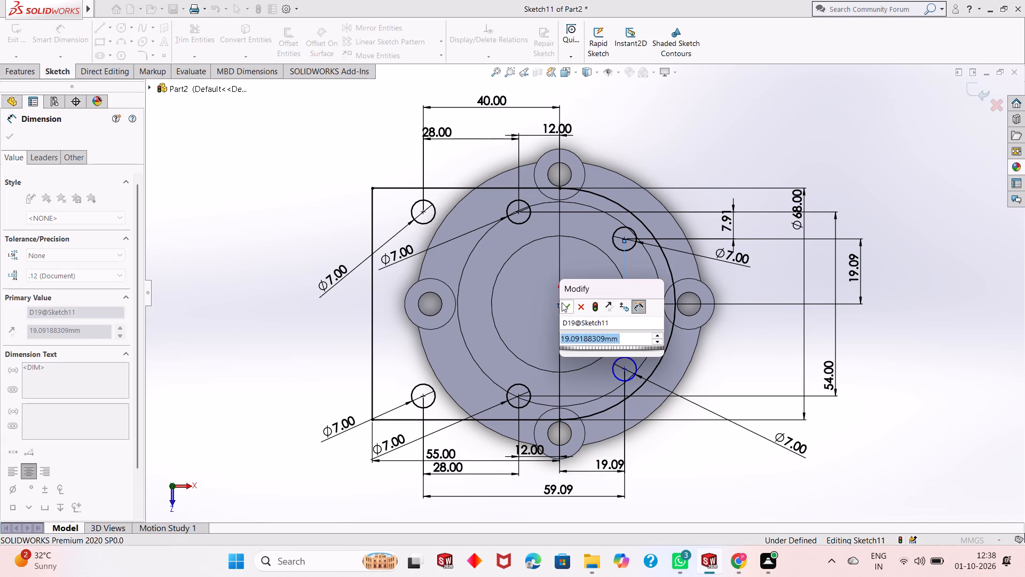
left_click(564, 307)
Dimension the vertical distance from the centre of the lower circle inside the arc to the sketch origin.
left_click(626, 368)
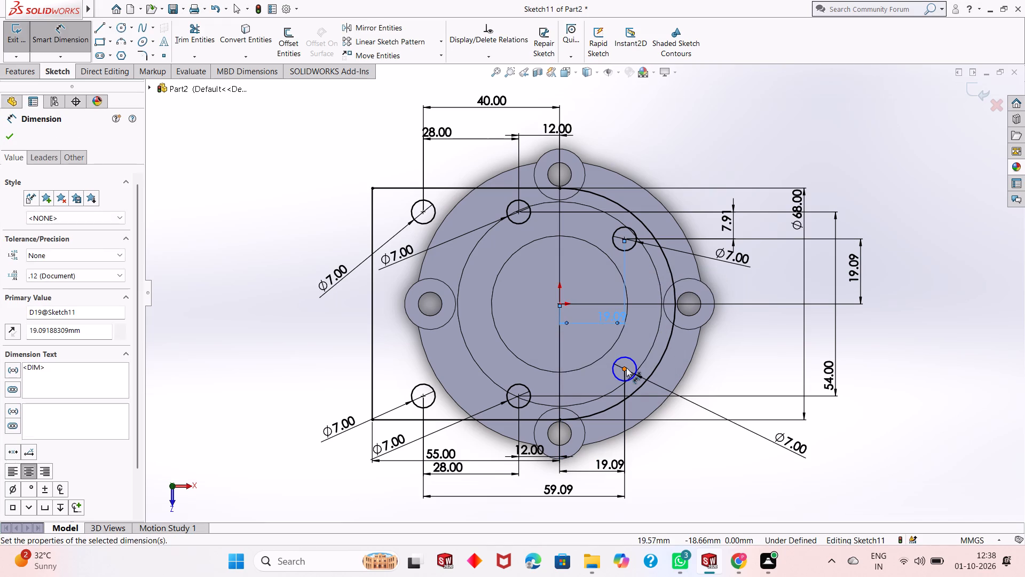
left_click(559, 302)
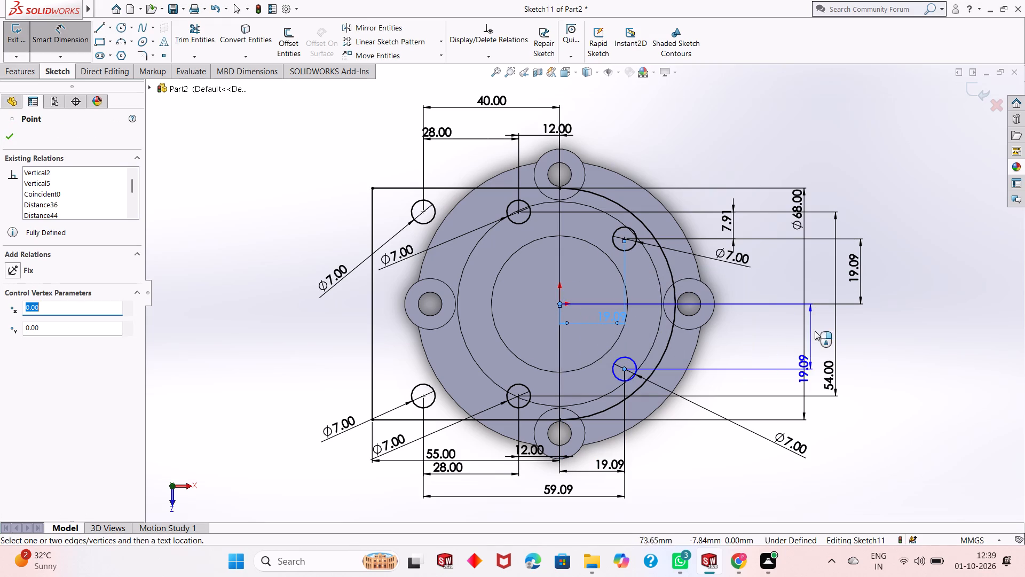
left_click(846, 331)
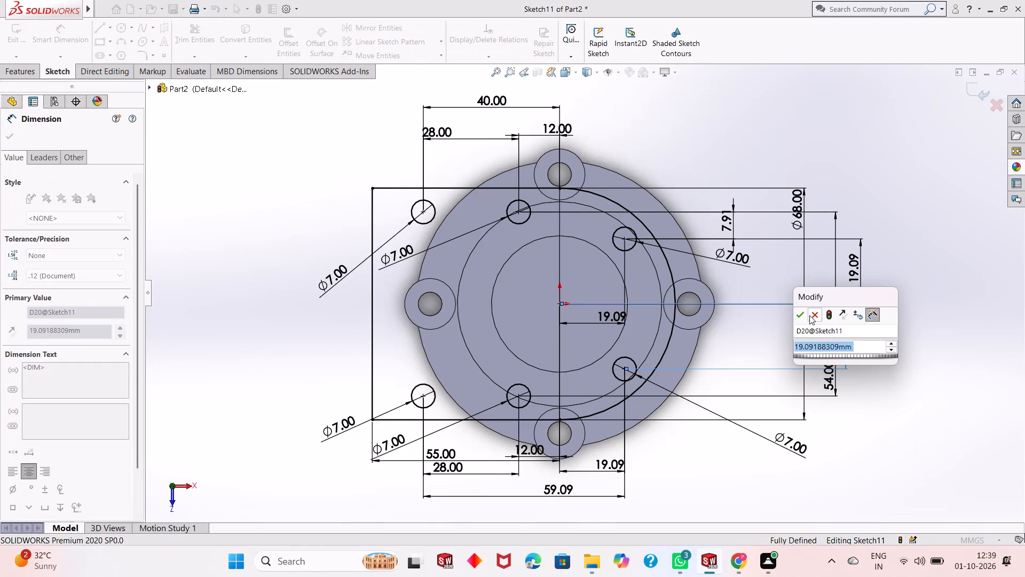
left_click(803, 315)
right_click(876, 321)
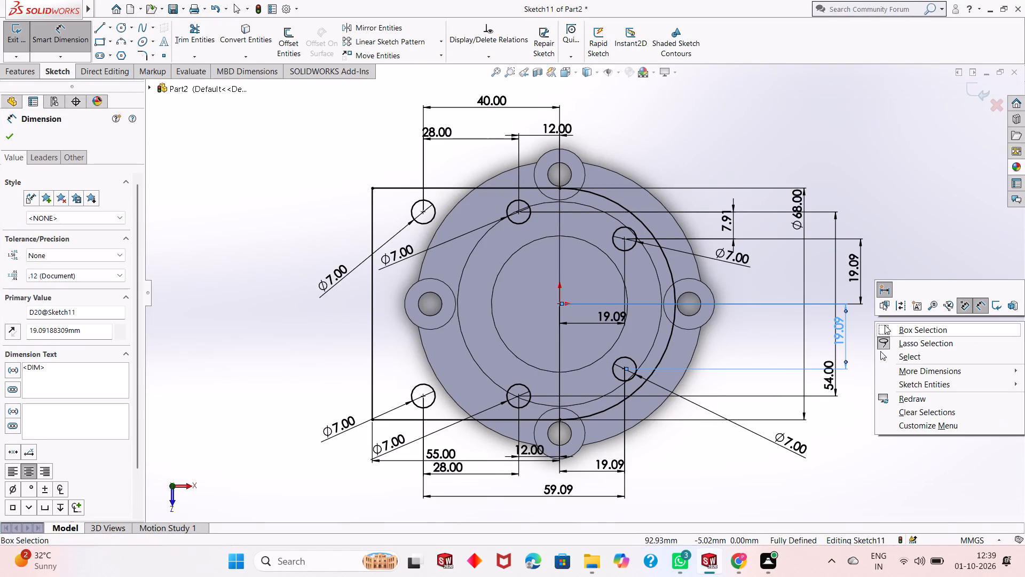
left_click(926, 360)
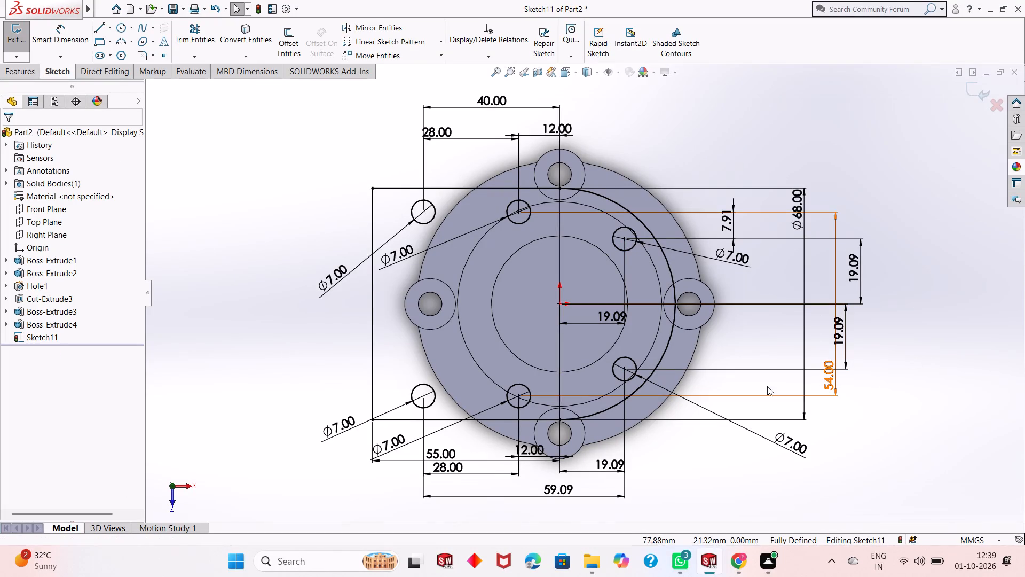
Extrude the D-shaped profile with its six holes as a boss to a blind depth of 8 mm, merged with the body.
scroll(542, 371, "up", 3)
middle_click_drag(637, 424, 637, 425)
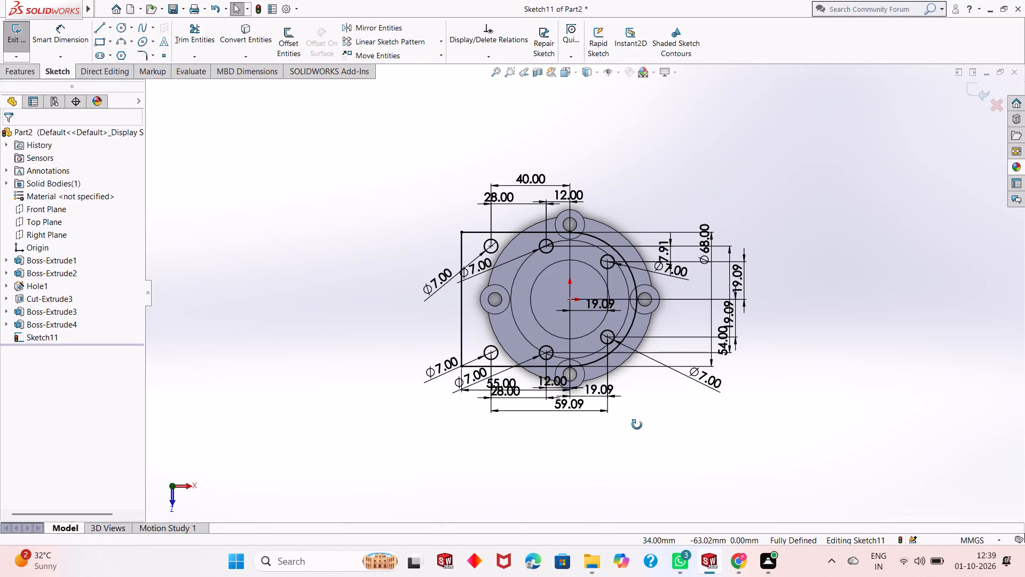
middle_click_drag(637, 425, 654, 253)
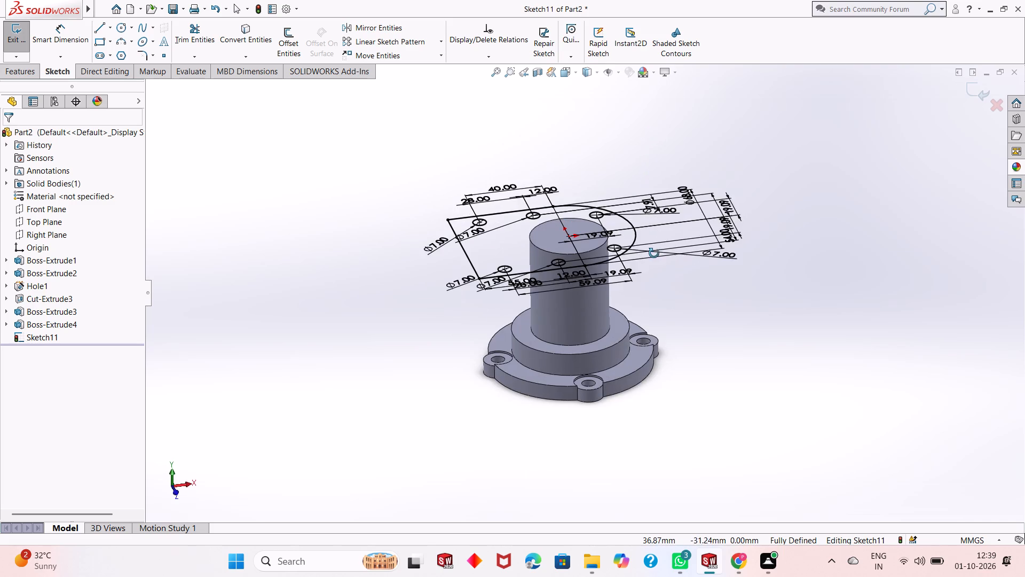
middle_click_drag(654, 253, 654, 256)
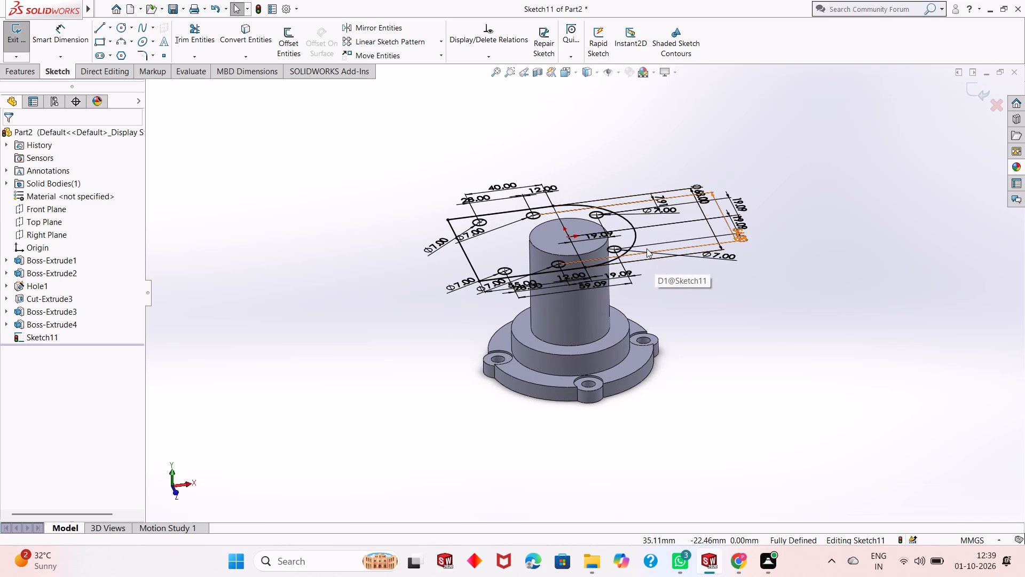
middle_click_drag(411, 235, 394, 315)
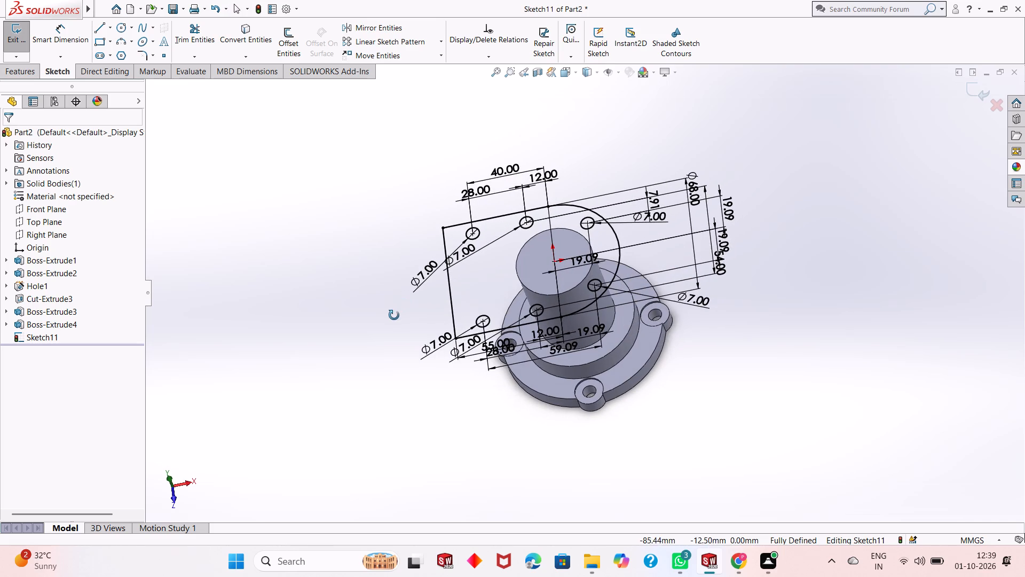
middle_click_drag(394, 315, 393, 315)
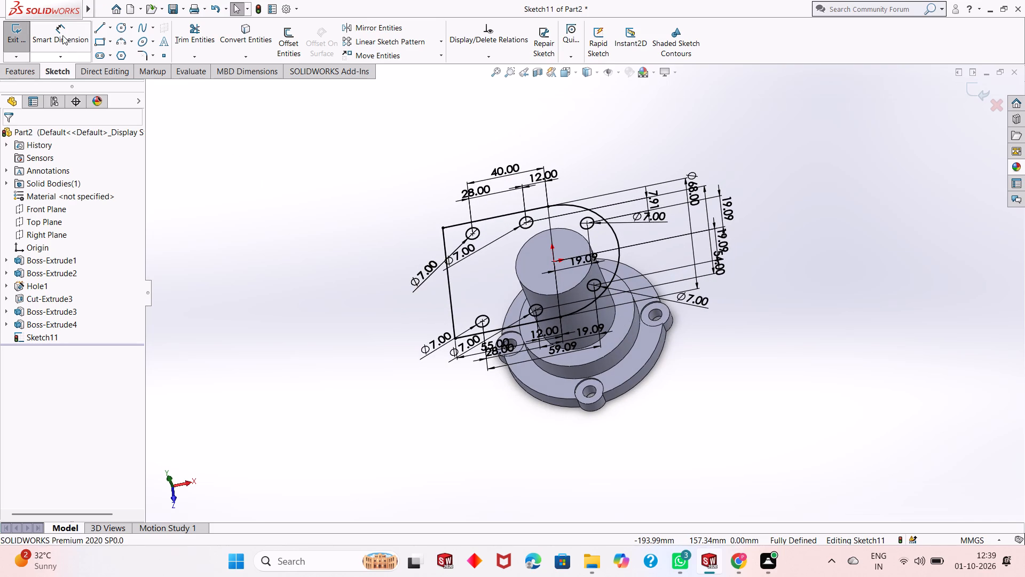
left_click(15, 75)
left_click(24, 57)
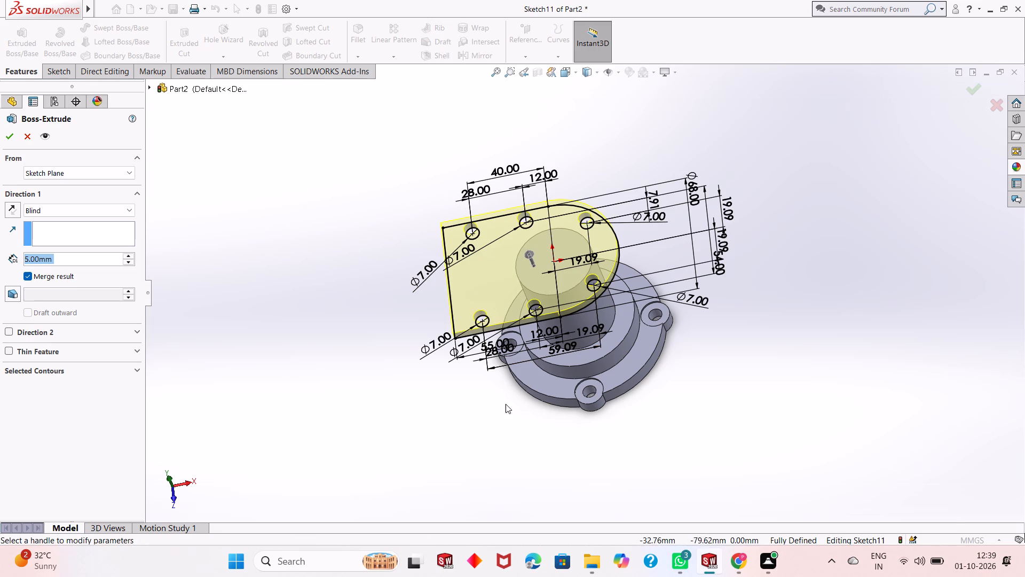
middle_click_drag(506, 406, 510, 313)
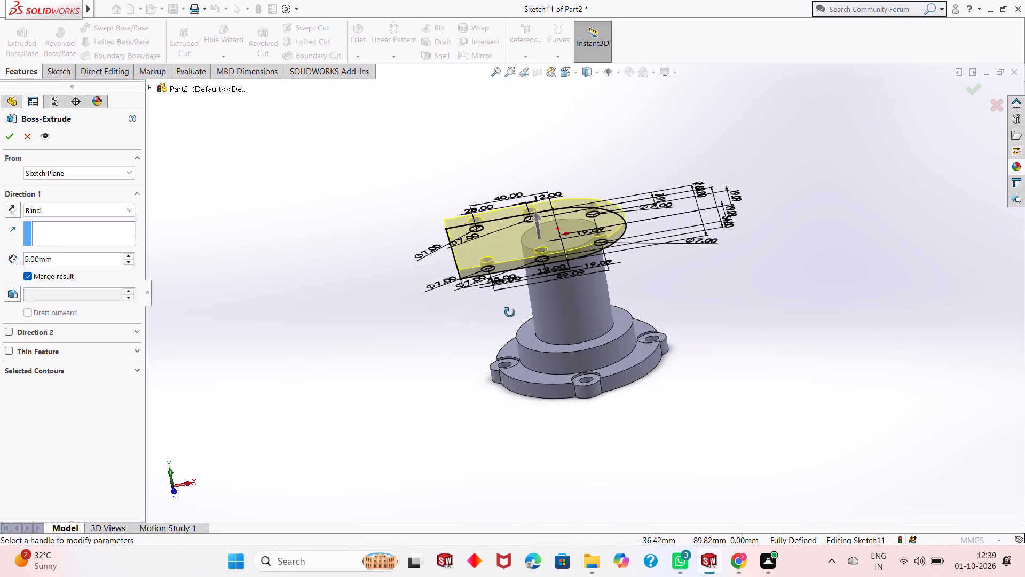
middle_click_drag(510, 313, 509, 313)
scroll(568, 238, "down", 3)
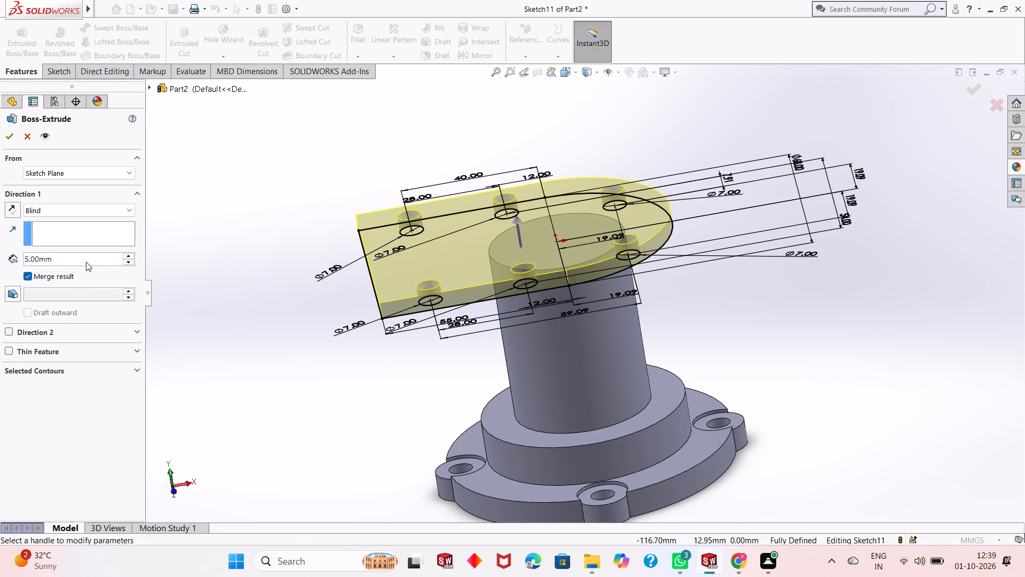
double_click(86, 262)
key("8")
key("Return")
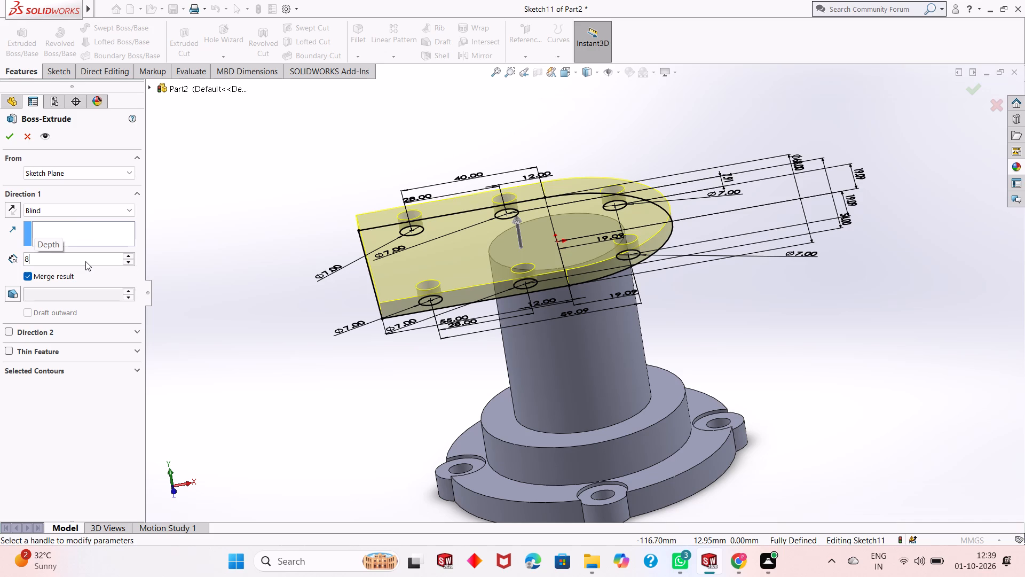
left_click(9, 141)
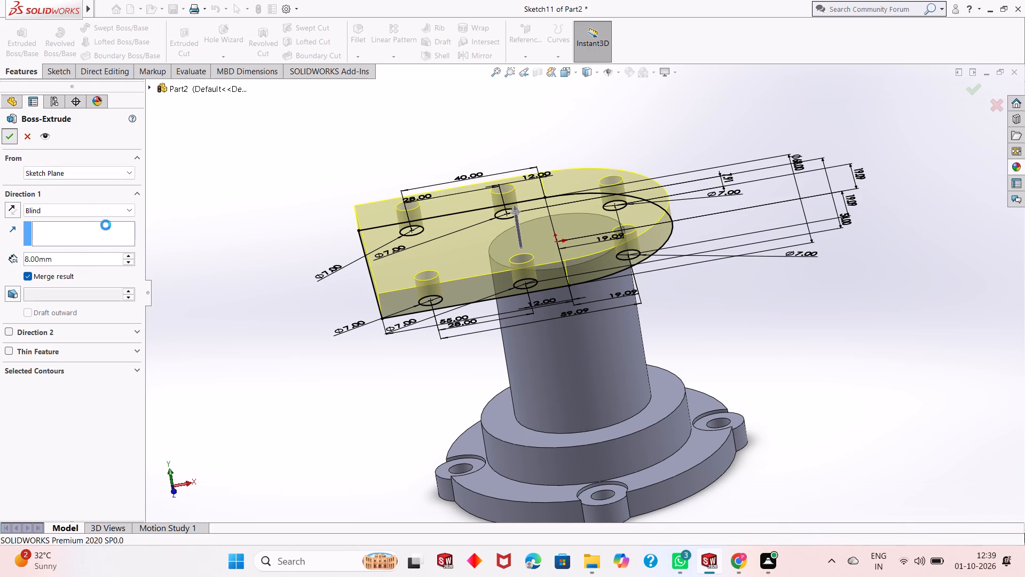
left_click(335, 365)
Start a sketch on the D-shaped plate's top face and draw a corner rectangle about 7 by 29 mm against its straight edge.
middle_click_drag(423, 355, 449, 339)
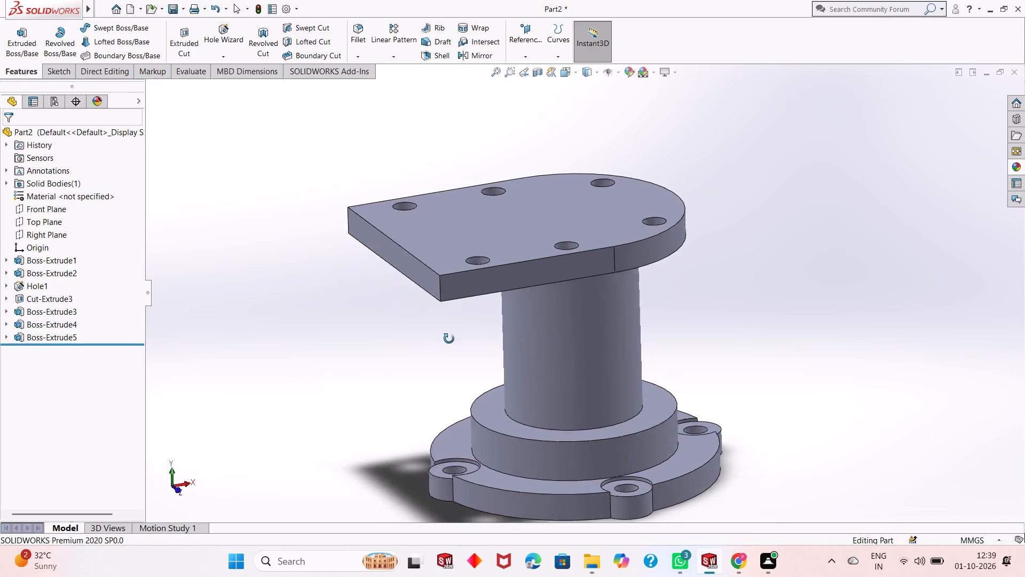
middle_click_drag(449, 339, 421, 346)
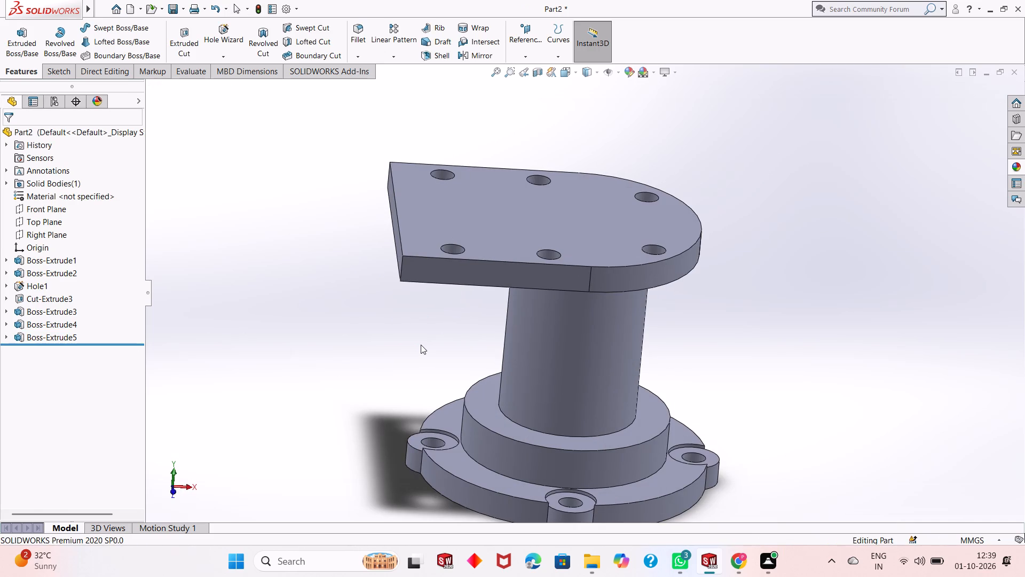
scroll(420, 346, "up", 1)
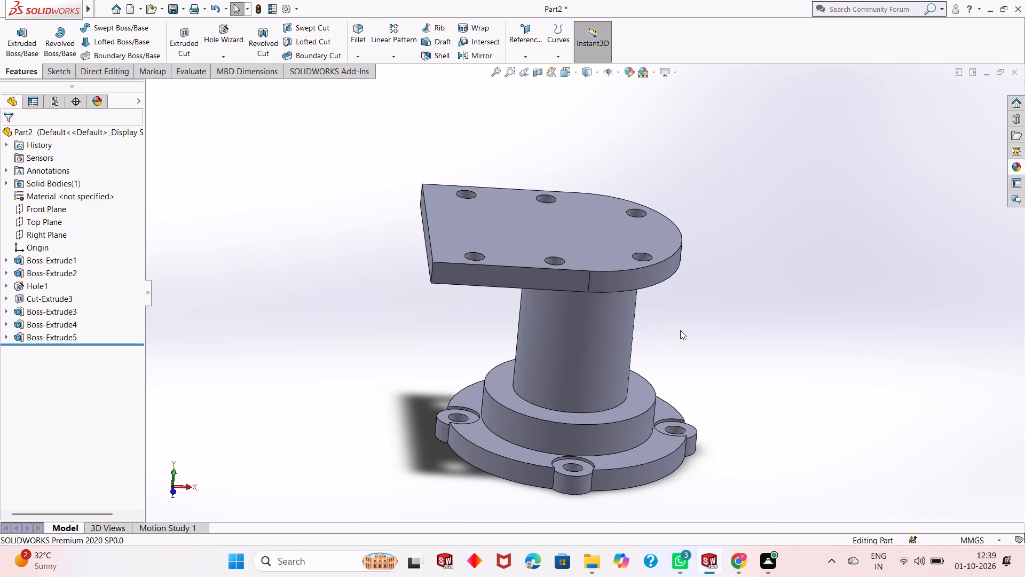
left_click(495, 217)
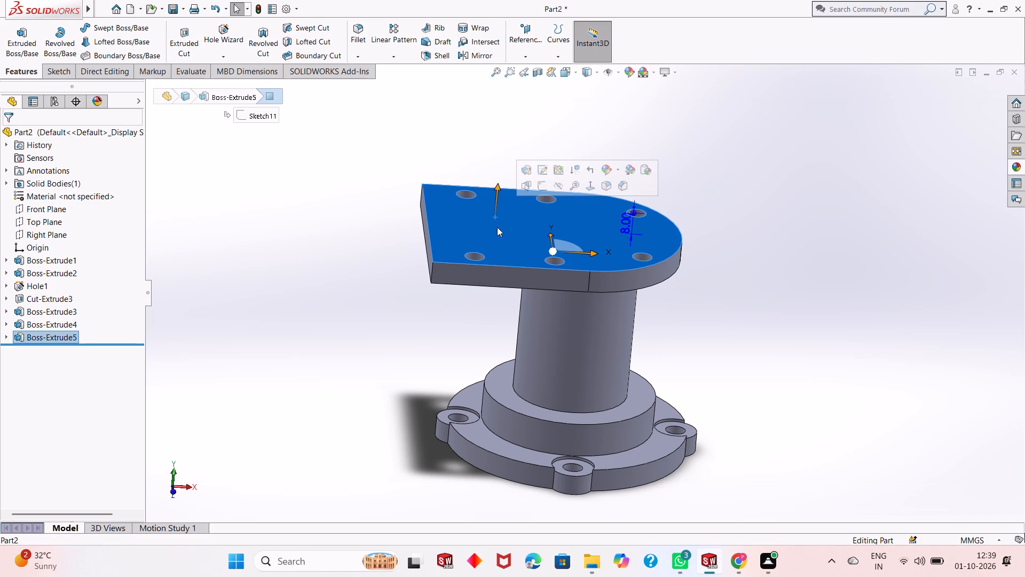
left_click(542, 191)
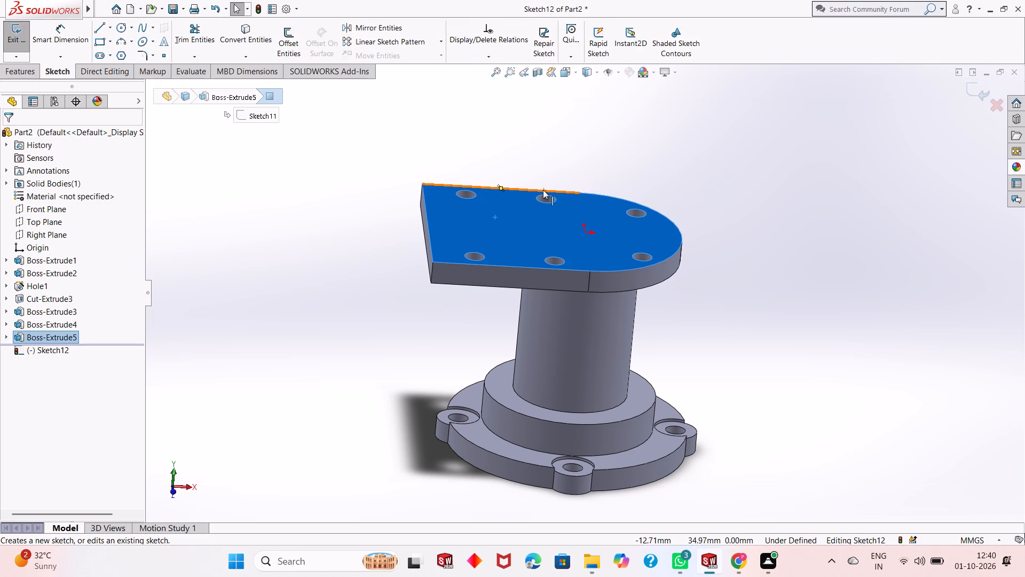
key("ctrl+8")
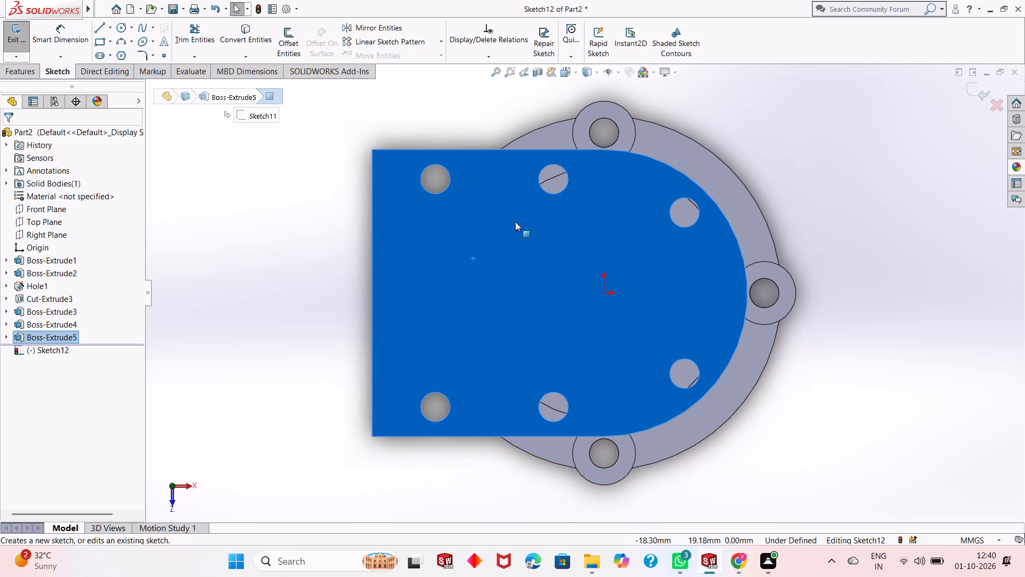
left_click(328, 302)
scroll(369, 303, "up", 1)
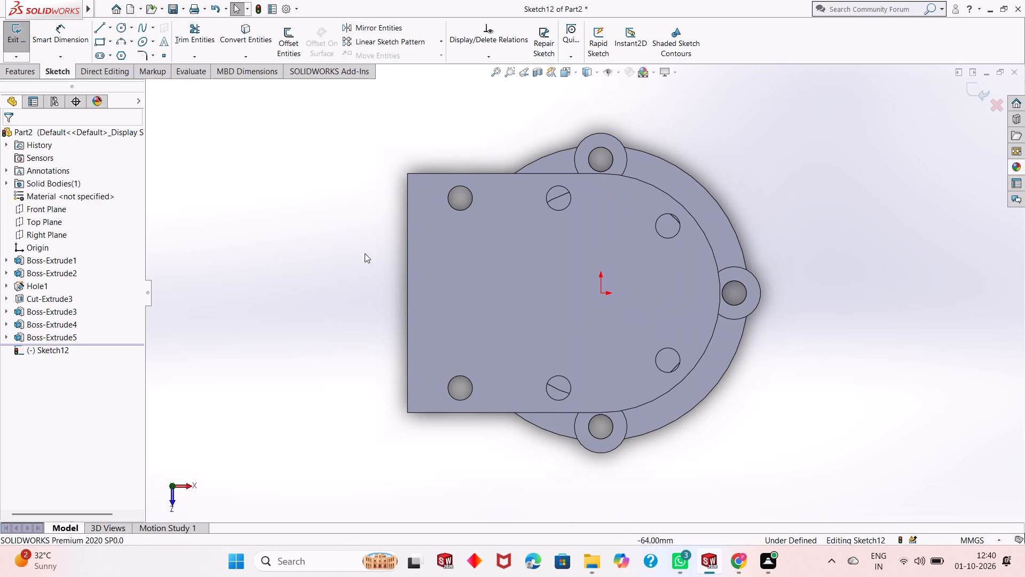
left_click(102, 43)
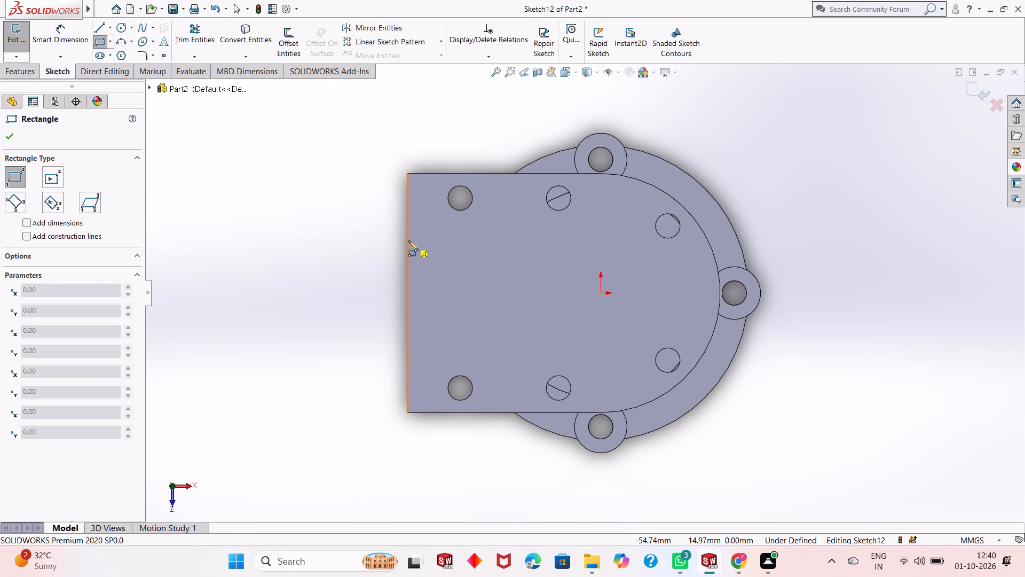
left_click(406, 240)
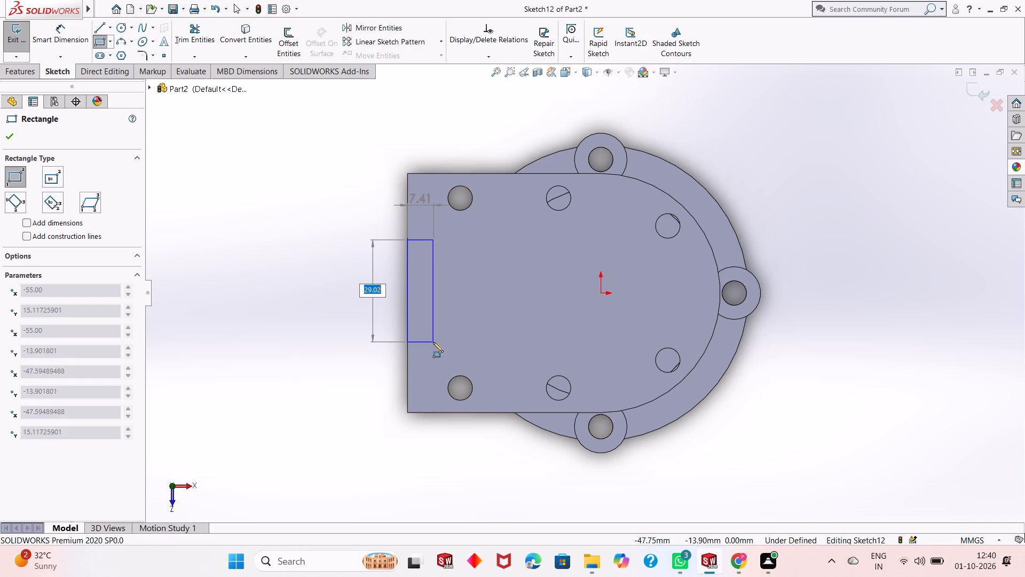
left_click(433, 342)
right_click(232, 149)
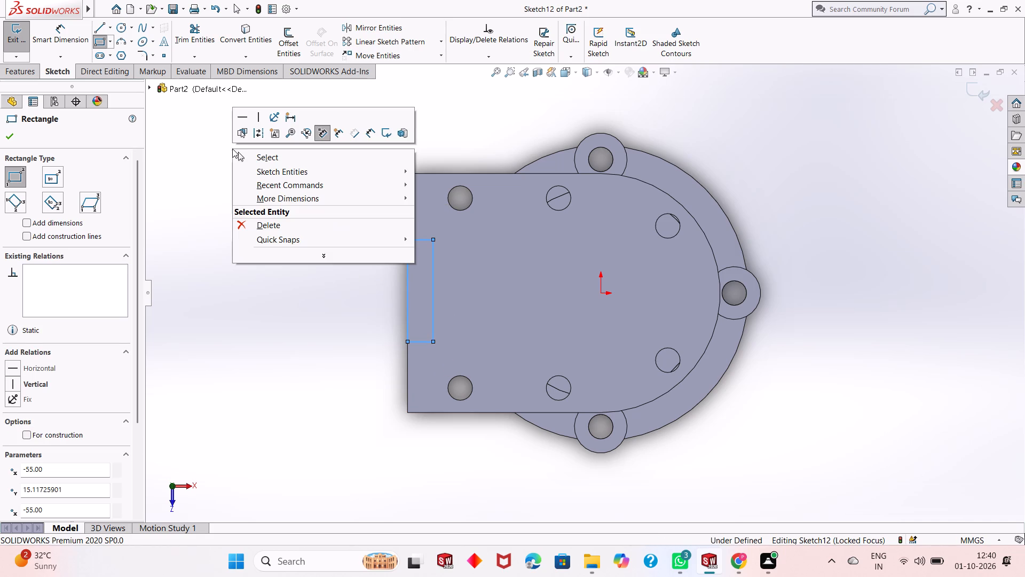
left_click(261, 158)
Dimension the vertical distance from the rectangle's upper corner on the plate's straight edge to the origin as 14 mm.
left_click(78, 35)
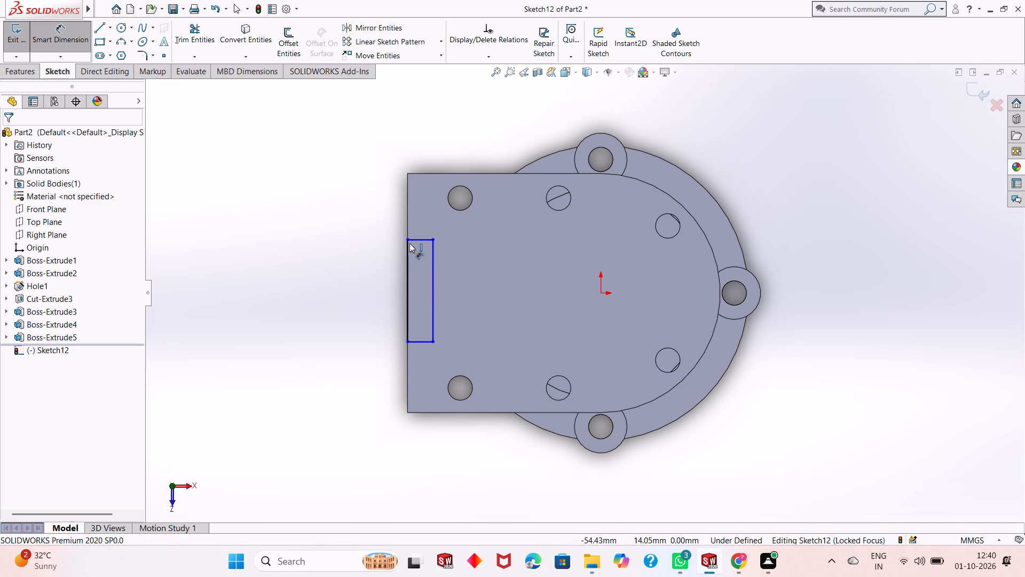
left_click(409, 243)
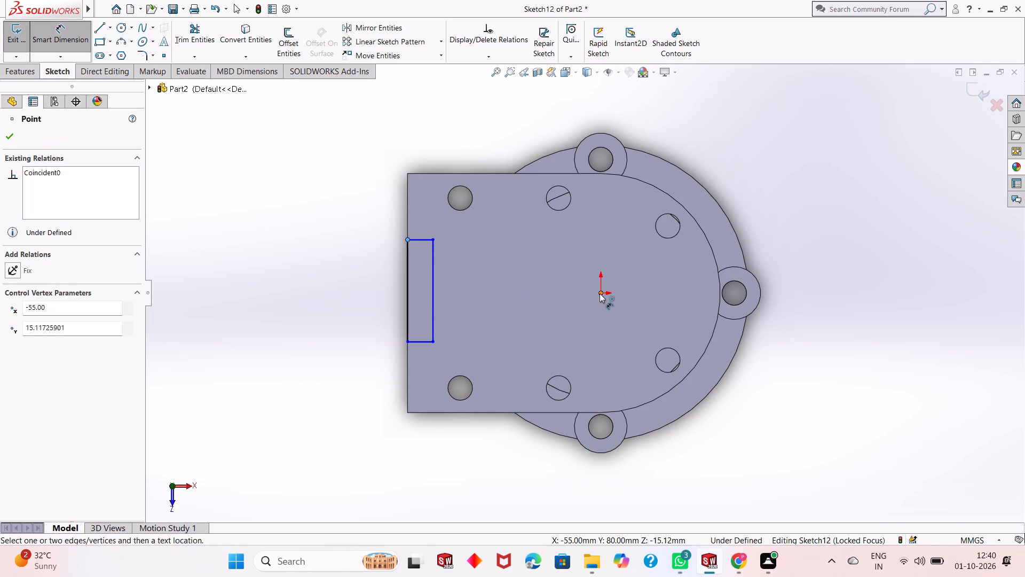
left_click(600, 293)
left_click(327, 270)
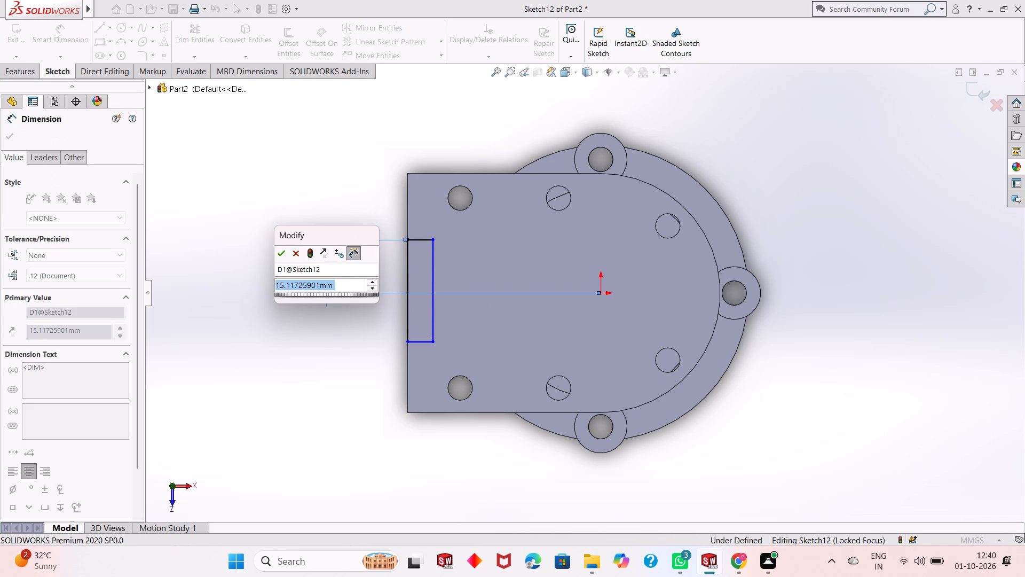
type("14")
key("Return")
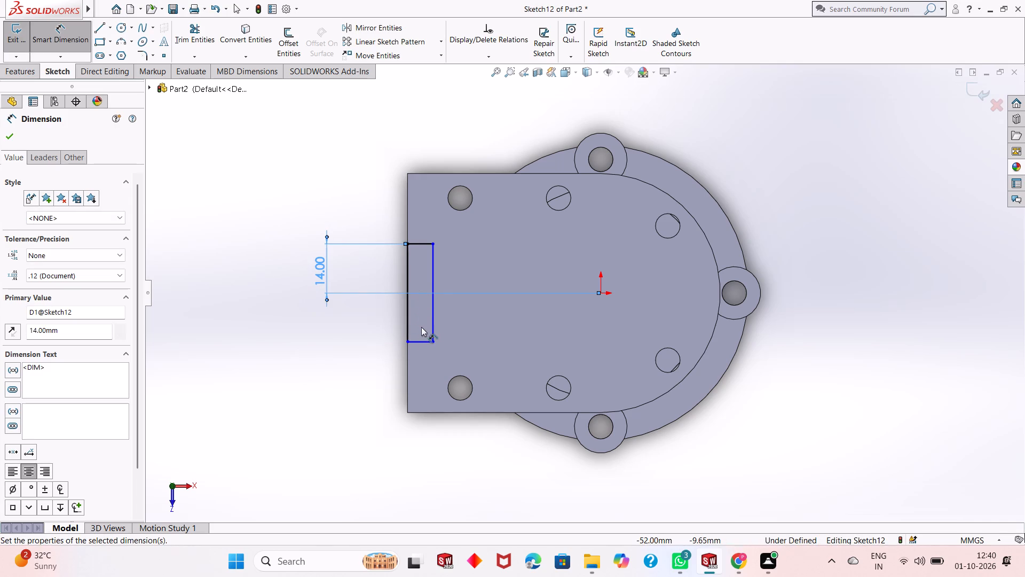
Dimension the rectangle to 28 mm along the plate's straight edge and 5 mm wide.
left_click(406, 325)
left_click(284, 334)
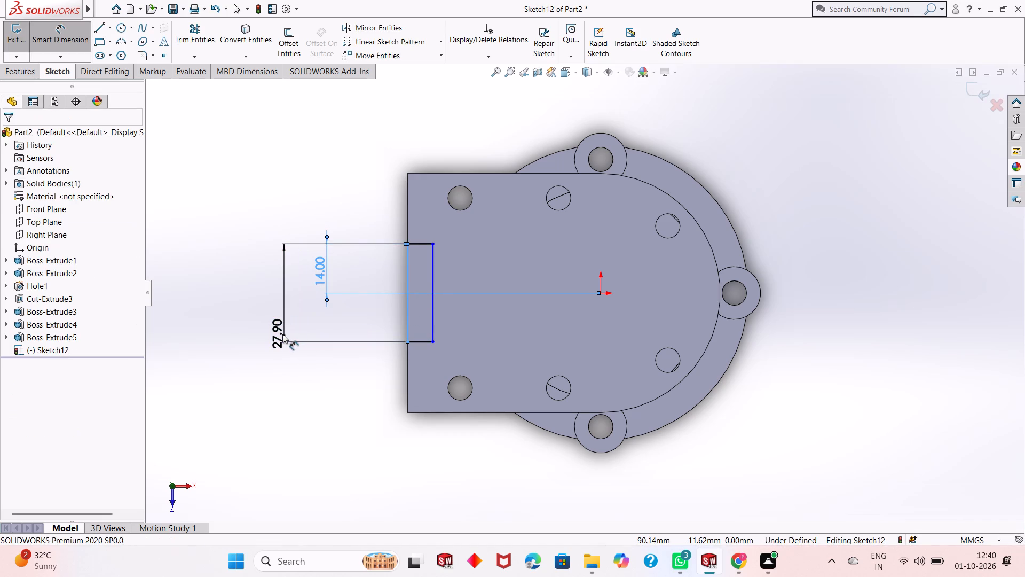
type("28")
key("Return")
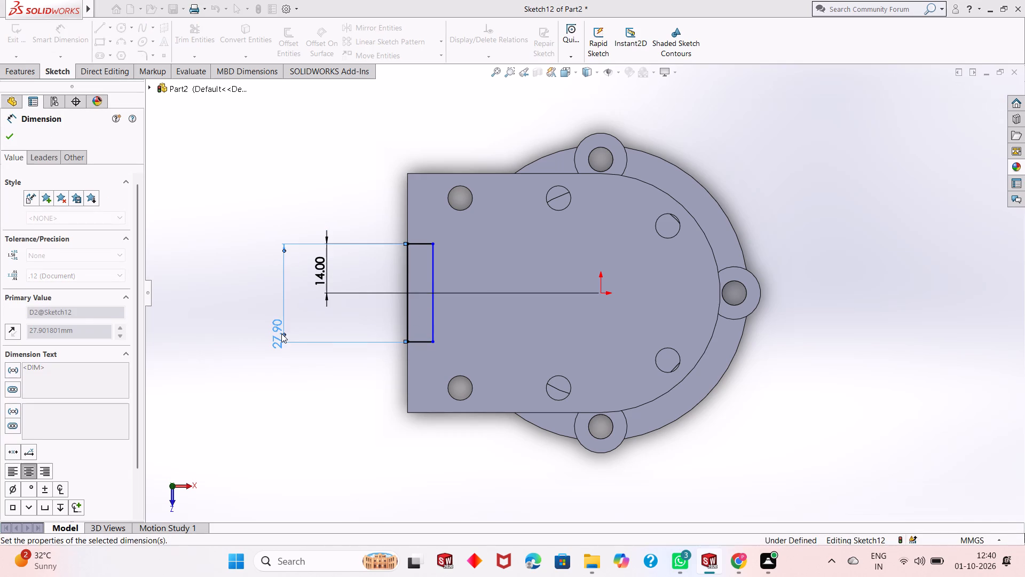
left_click(414, 344)
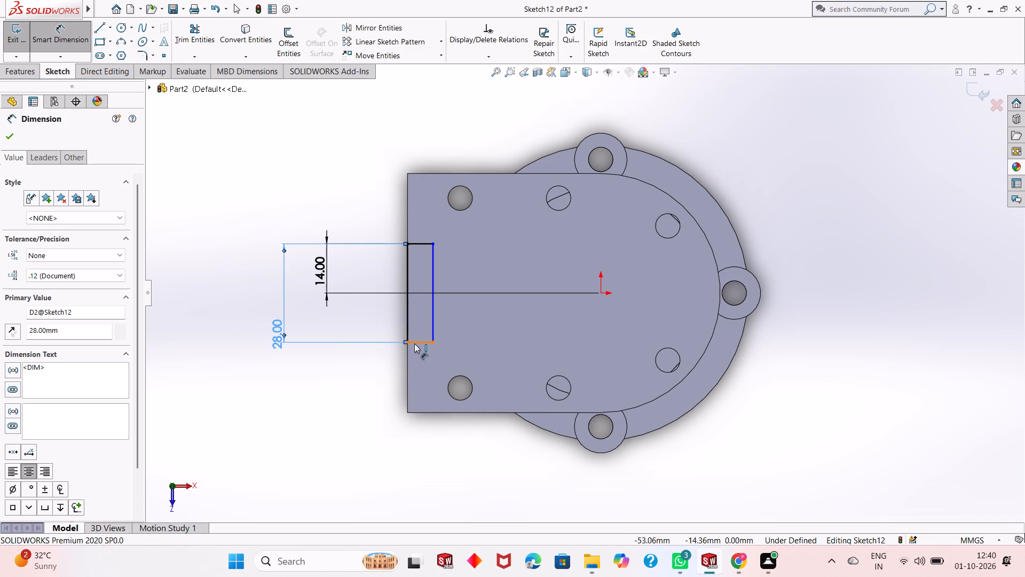
left_click(442, 482)
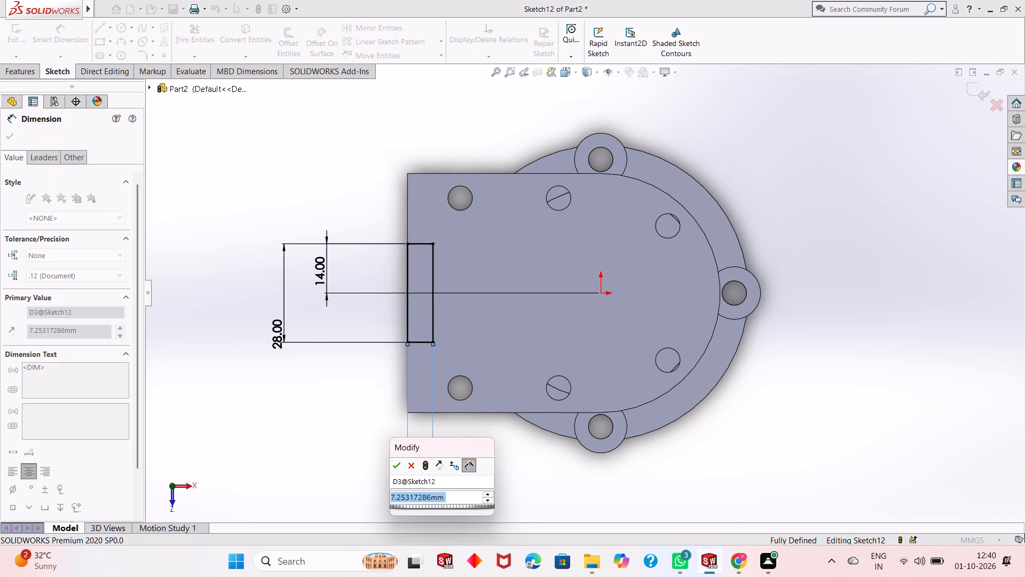
key("5")
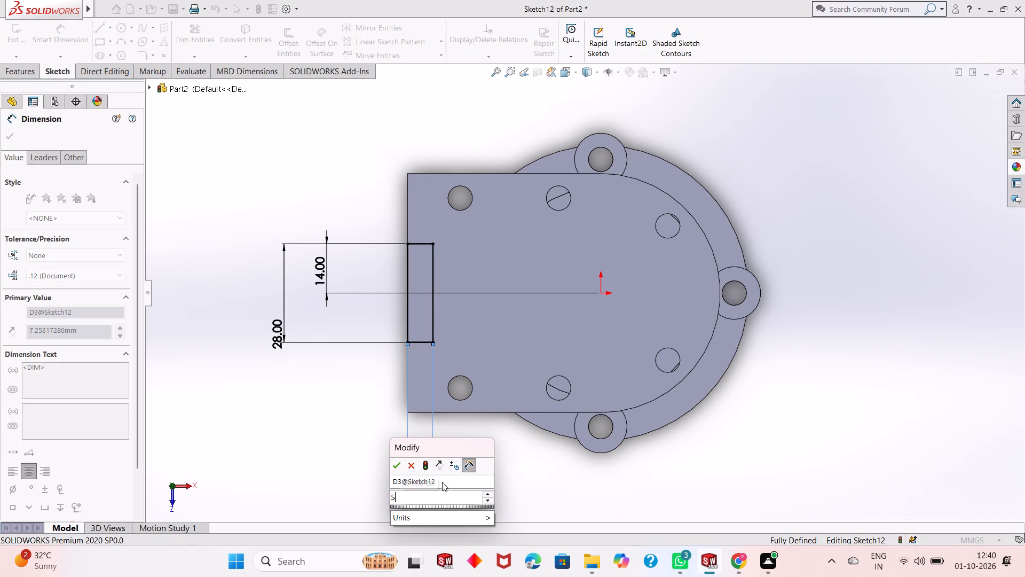
key("Return")
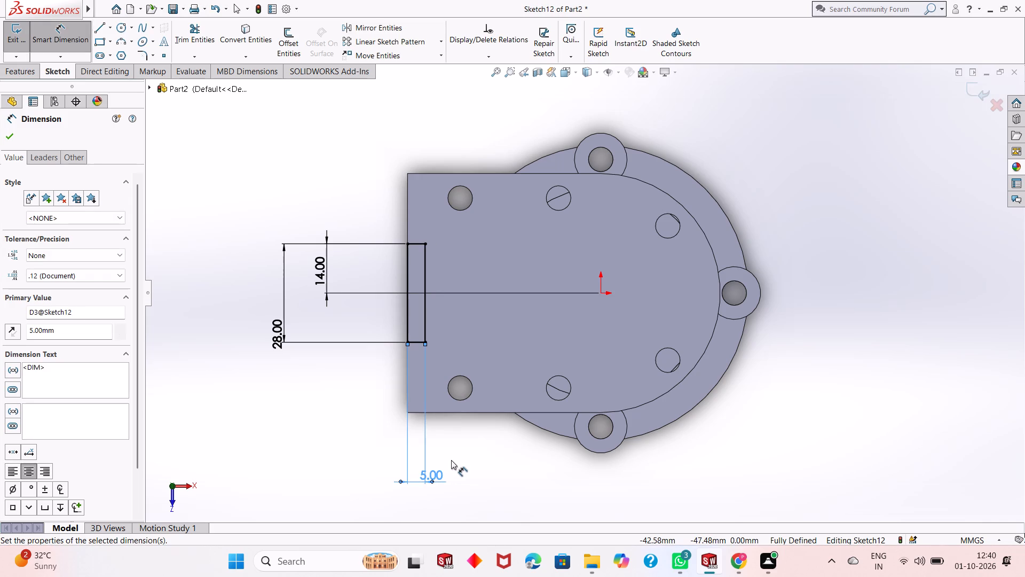
Cut-extrude the 28 by 5 mm rectangle at the plate's straight edge to a blind depth of 8 mm.
right_click(301, 379)
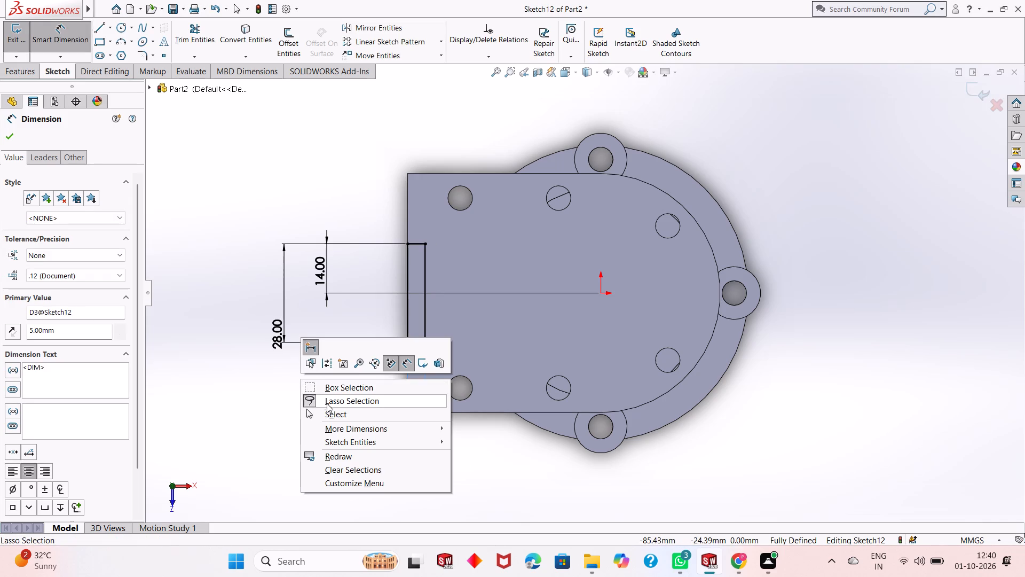
left_click(328, 411)
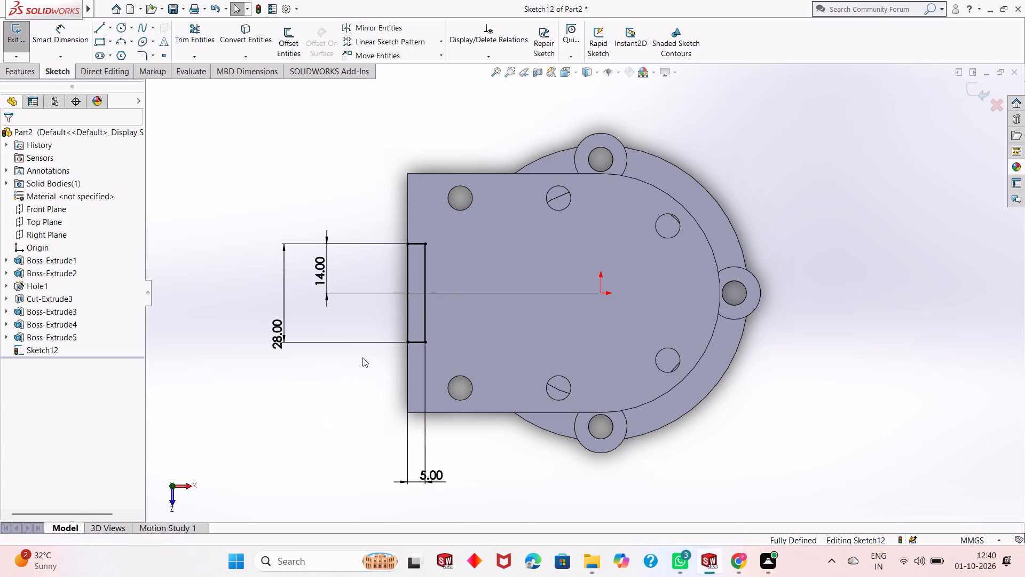
left_click(21, 76)
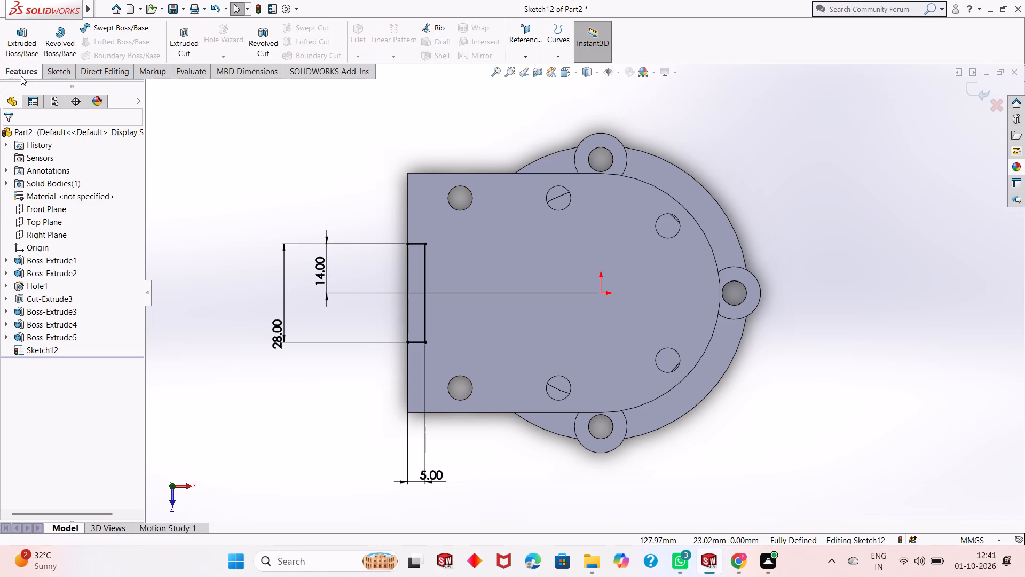
left_click(180, 52)
middle_click_drag(364, 379, 364, 379)
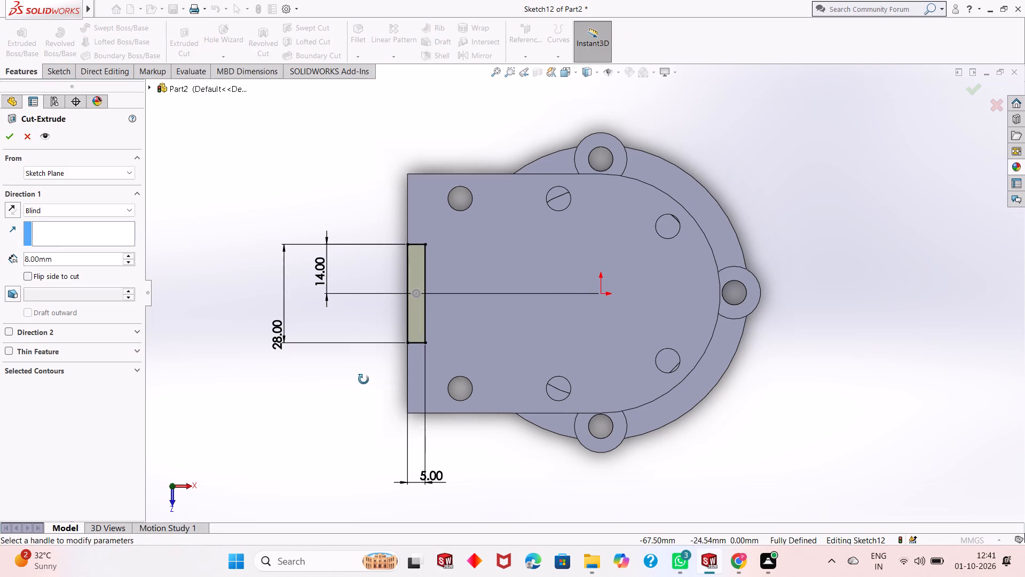
middle_click_drag(364, 379, 403, 217)
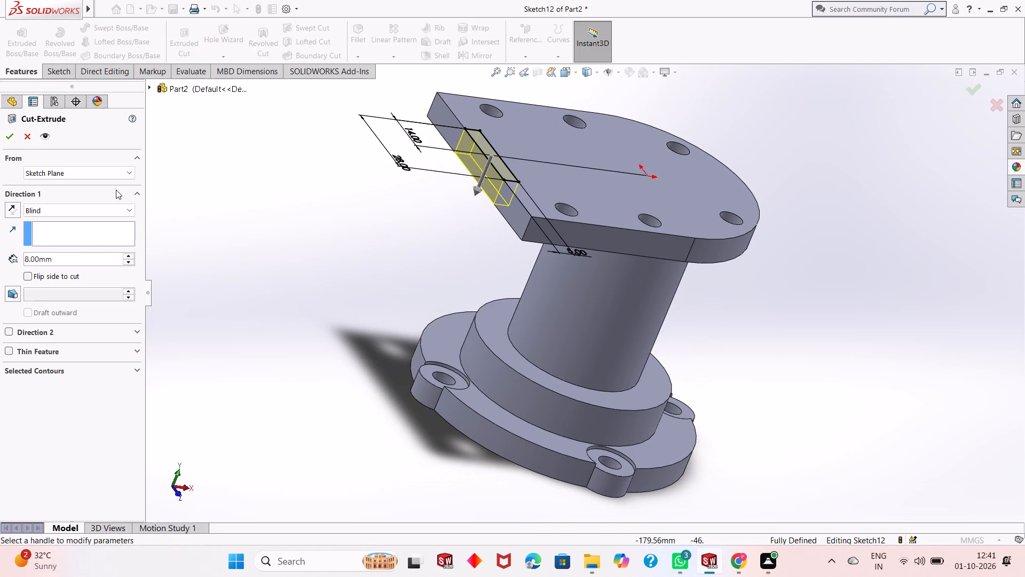
left_click(10, 141)
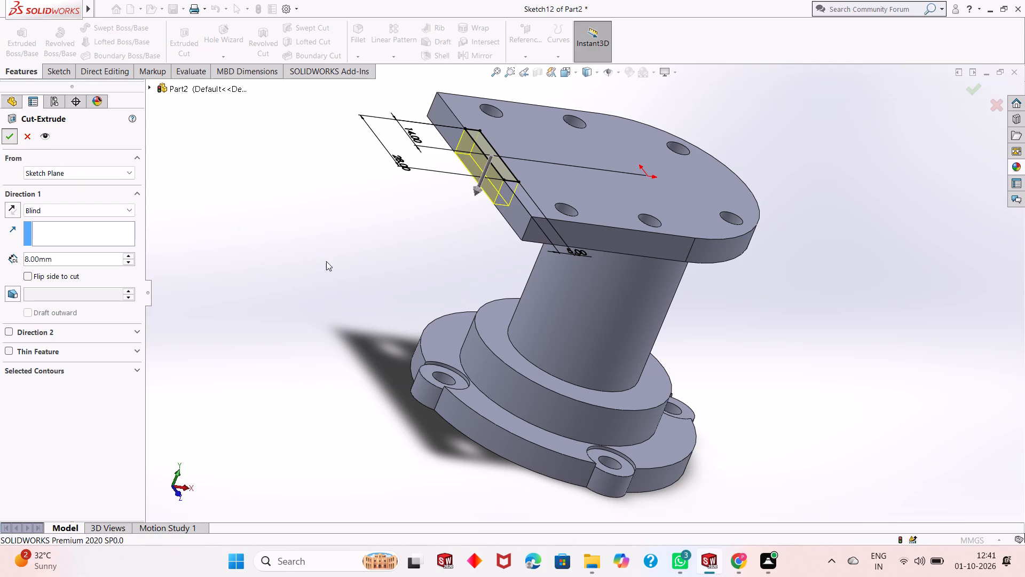
left_click(342, 264)
Examine the notched top plate, column and base flange from above, the sides and below.
scroll(510, 191, "up", 3)
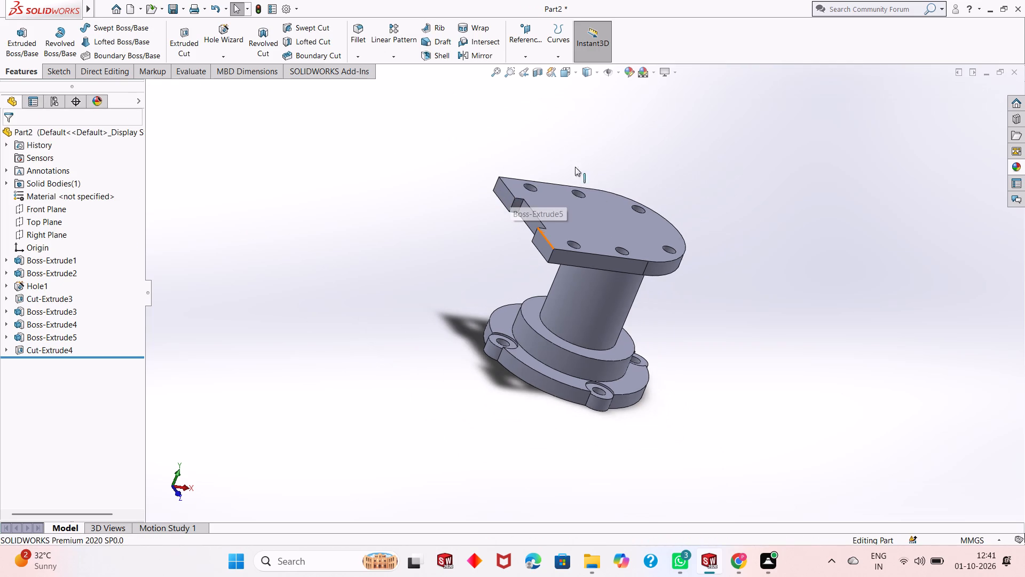
scroll(618, 150, "down", 2)
middle_click_drag(658, 291, 581, 238)
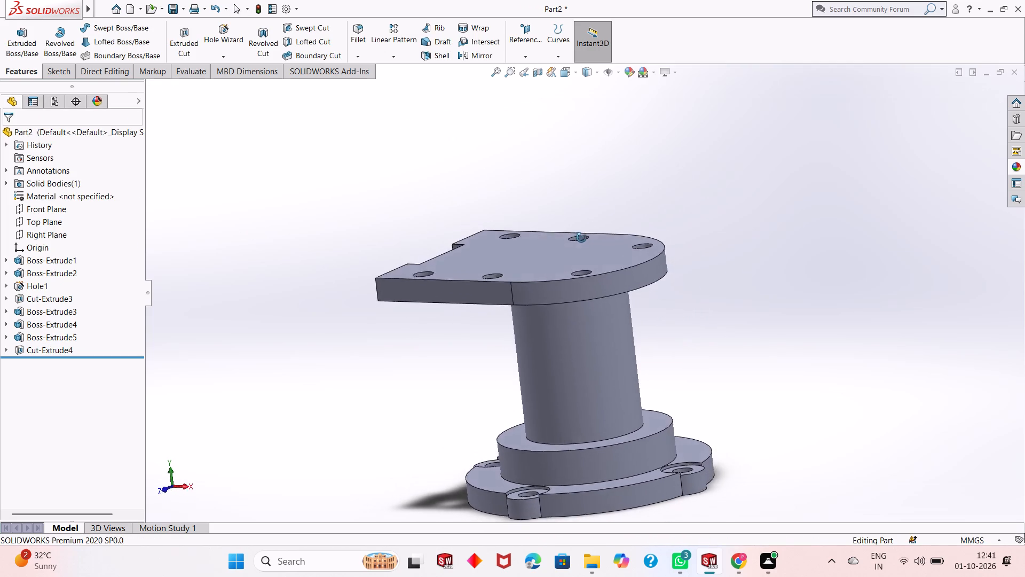
middle_click_drag(581, 238, 641, 251)
scroll(516, 277, "down", 3)
scroll(490, 334, "up", 5)
middle_click_drag(525, 379, 650, 194)
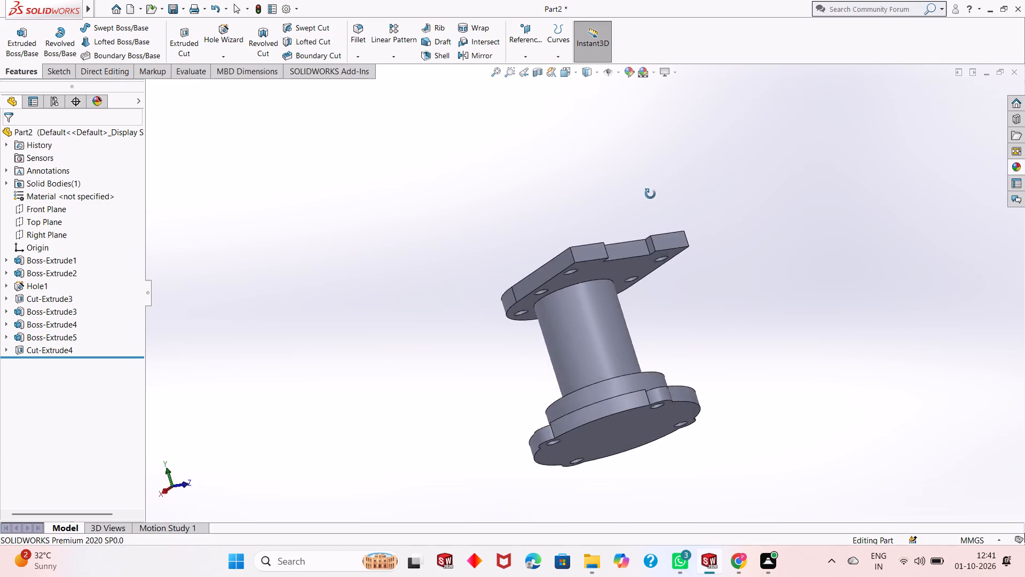
middle_click_drag(650, 194, 498, 368)
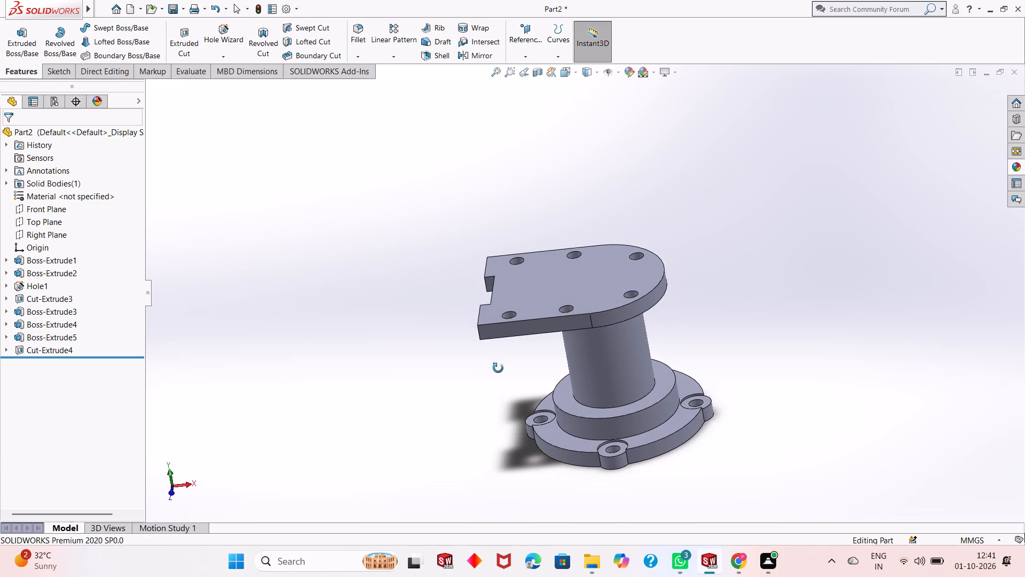
middle_click_drag(498, 368, 498, 372)
middle_click_drag(516, 341, 618, 211)
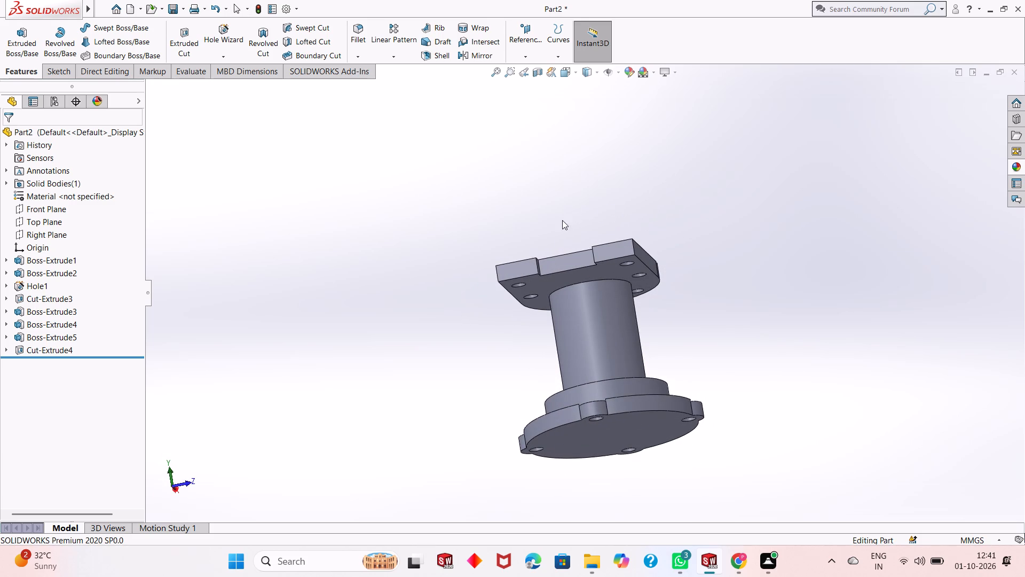
Start a sketch on the top plate's straight side face beside the notch, viewed normal to the sketch plane.
left_click(603, 251)
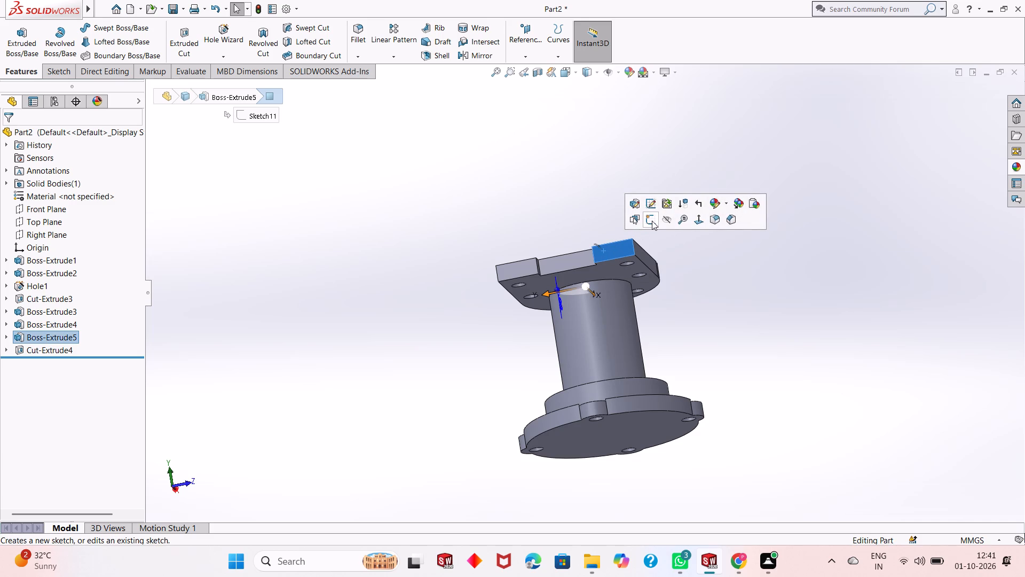
left_click(652, 221)
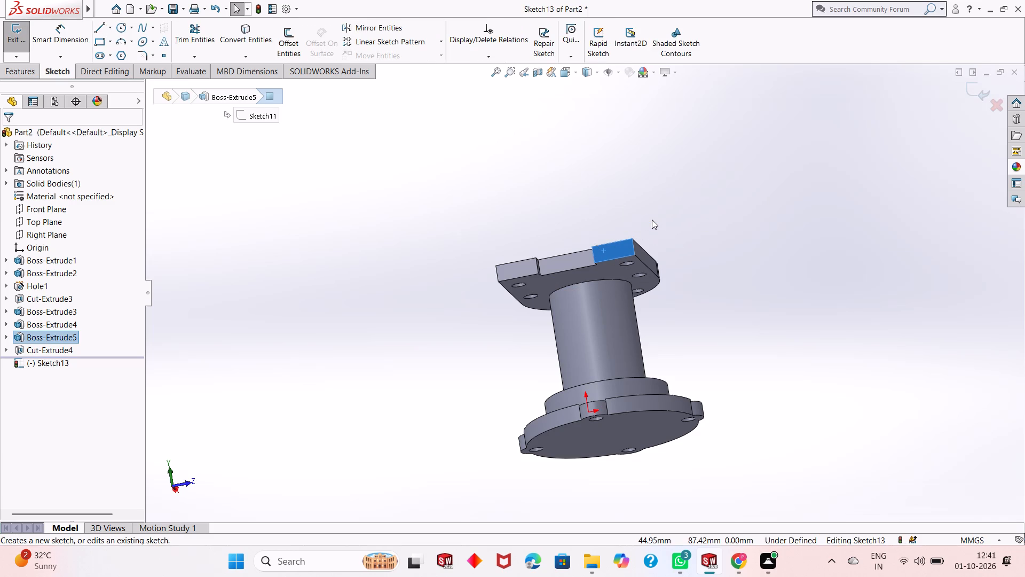
key("ctrl+8")
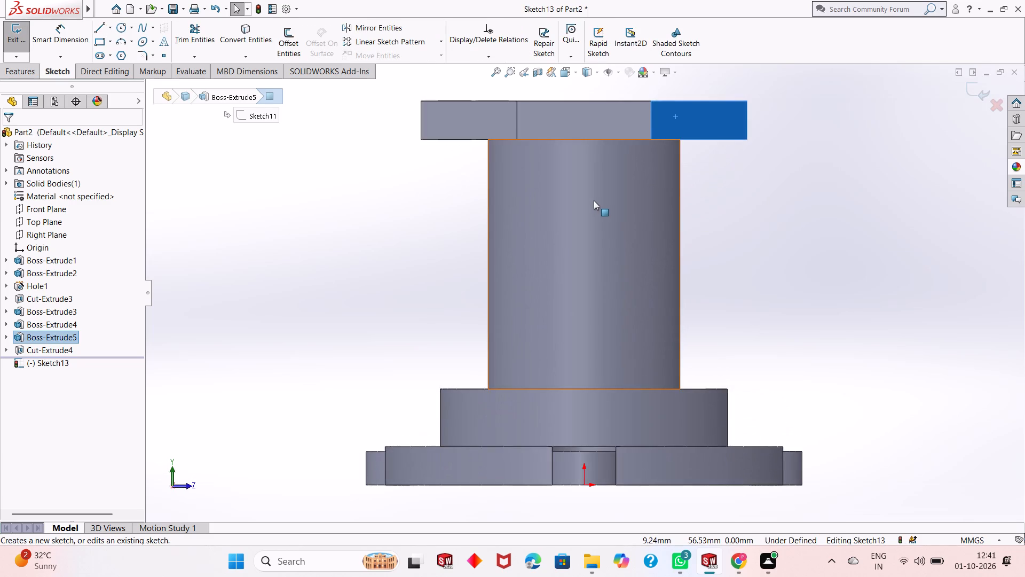
scroll(594, 200, "up", 1)
left_click(694, 197)
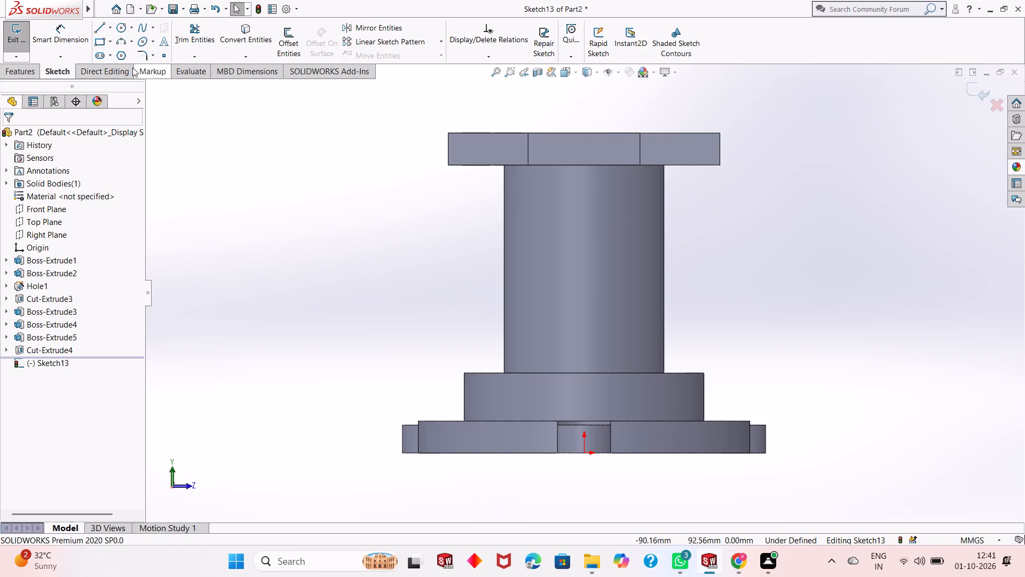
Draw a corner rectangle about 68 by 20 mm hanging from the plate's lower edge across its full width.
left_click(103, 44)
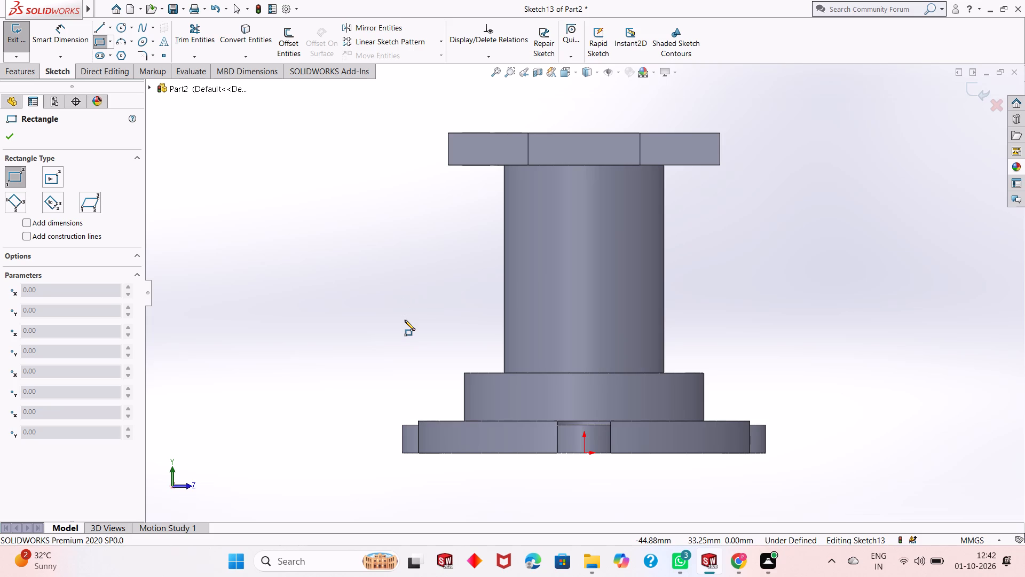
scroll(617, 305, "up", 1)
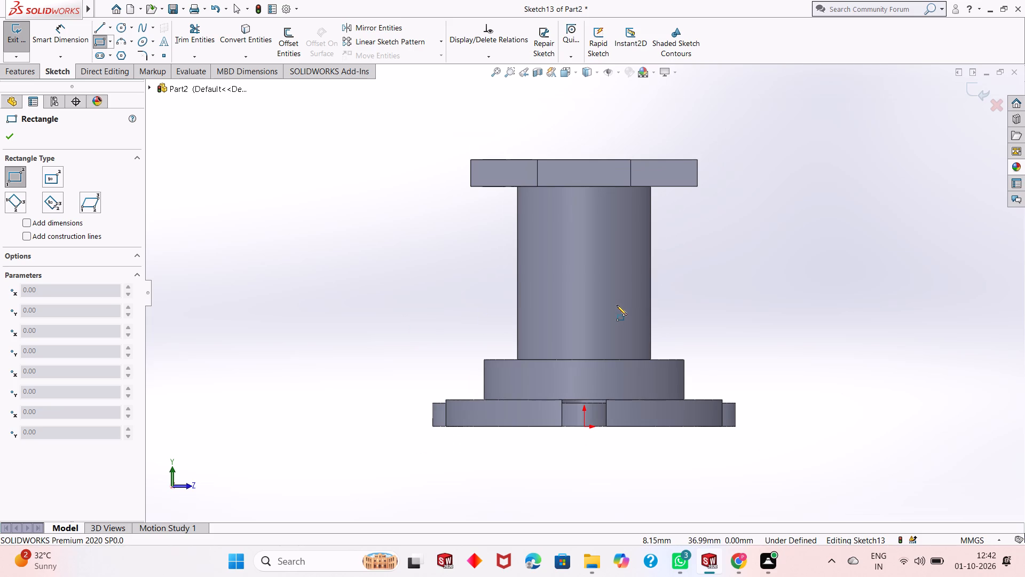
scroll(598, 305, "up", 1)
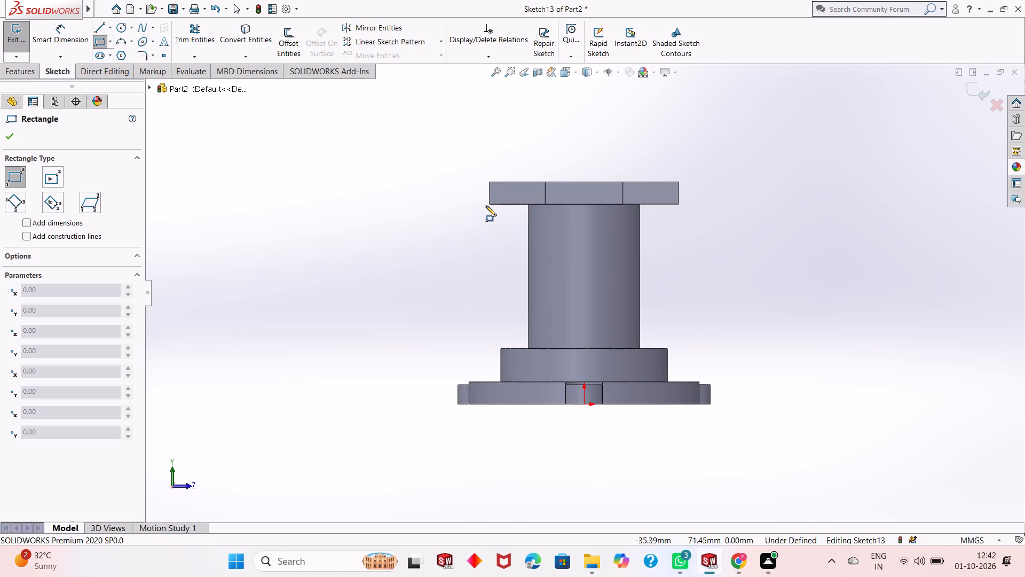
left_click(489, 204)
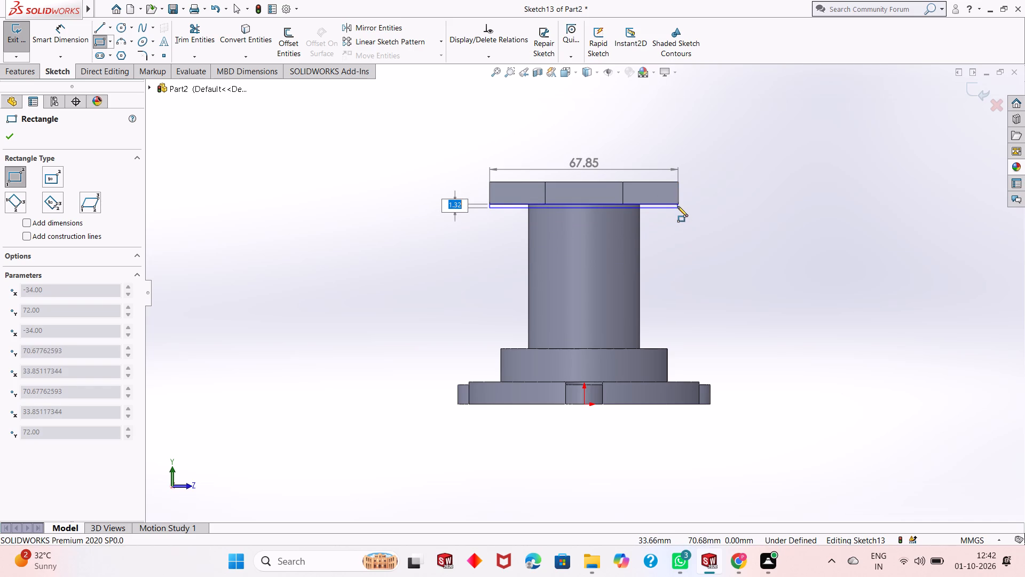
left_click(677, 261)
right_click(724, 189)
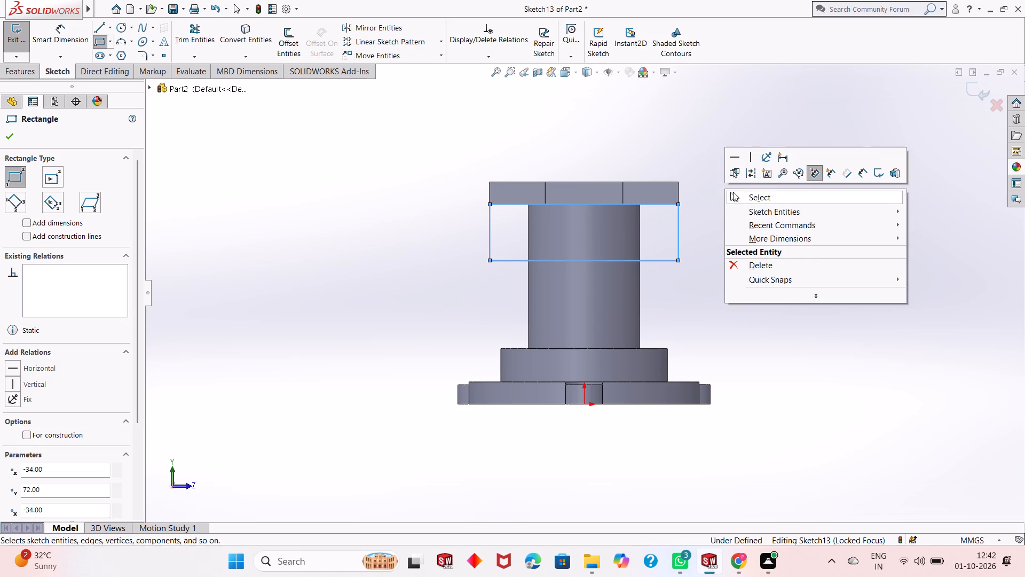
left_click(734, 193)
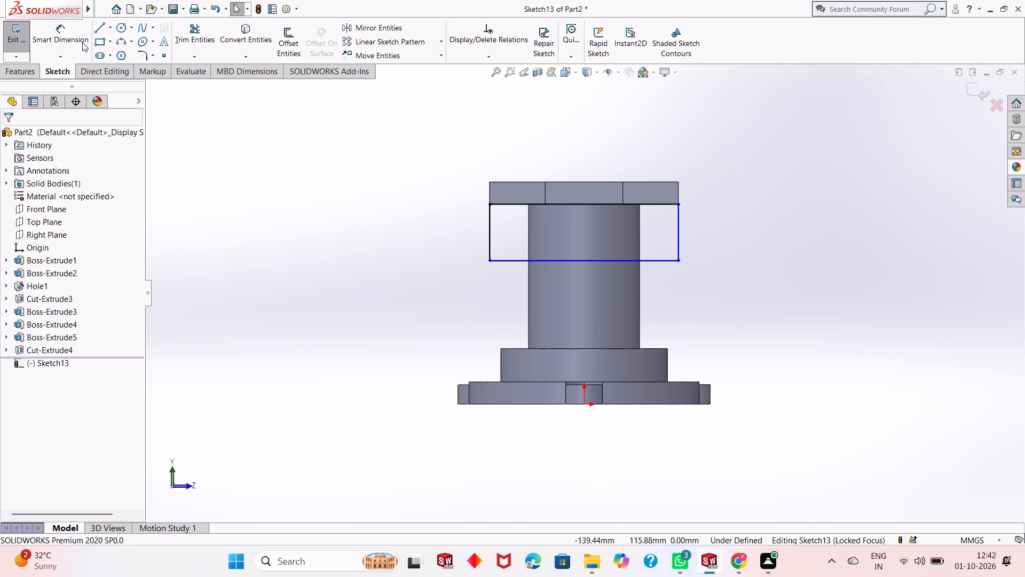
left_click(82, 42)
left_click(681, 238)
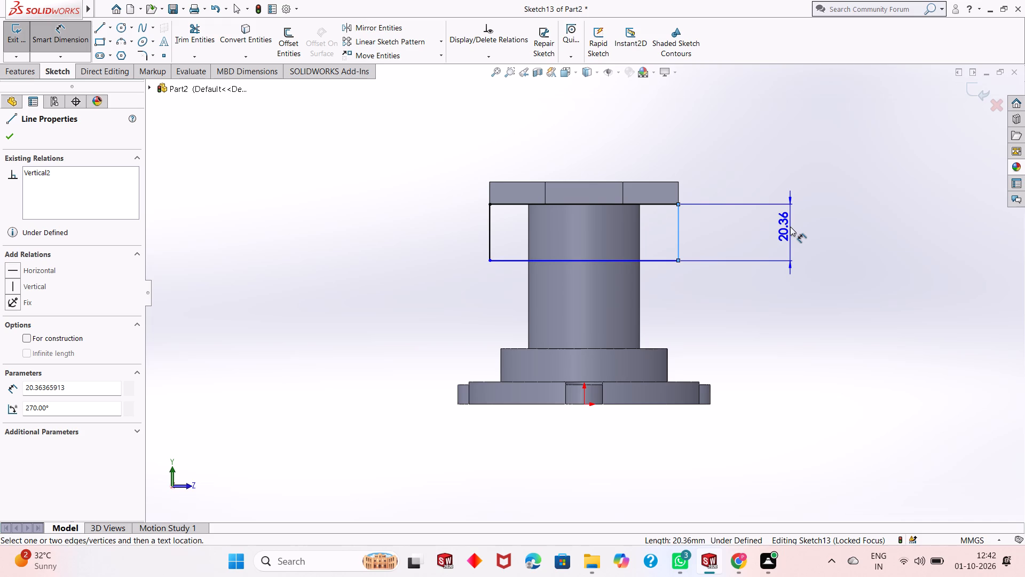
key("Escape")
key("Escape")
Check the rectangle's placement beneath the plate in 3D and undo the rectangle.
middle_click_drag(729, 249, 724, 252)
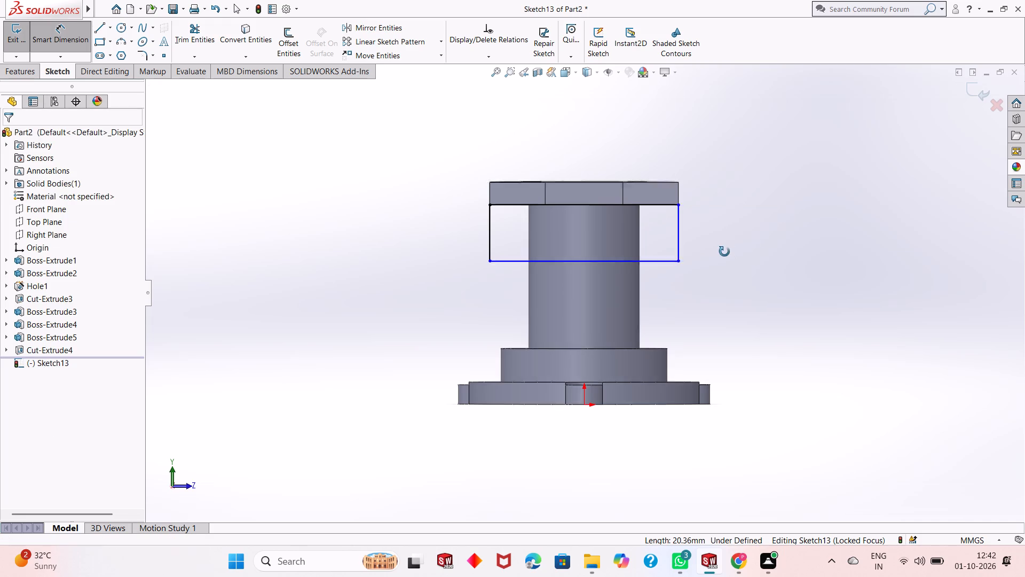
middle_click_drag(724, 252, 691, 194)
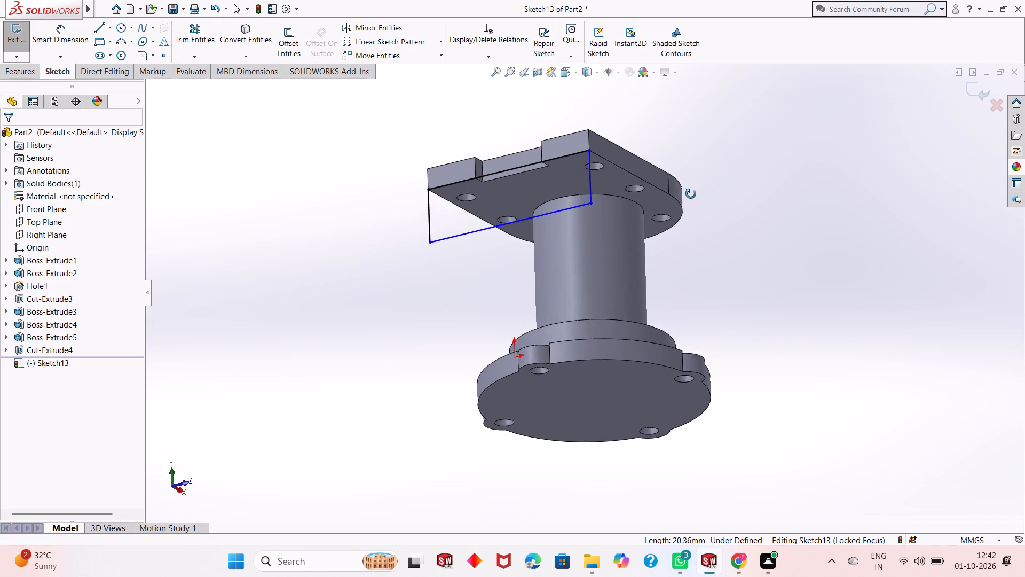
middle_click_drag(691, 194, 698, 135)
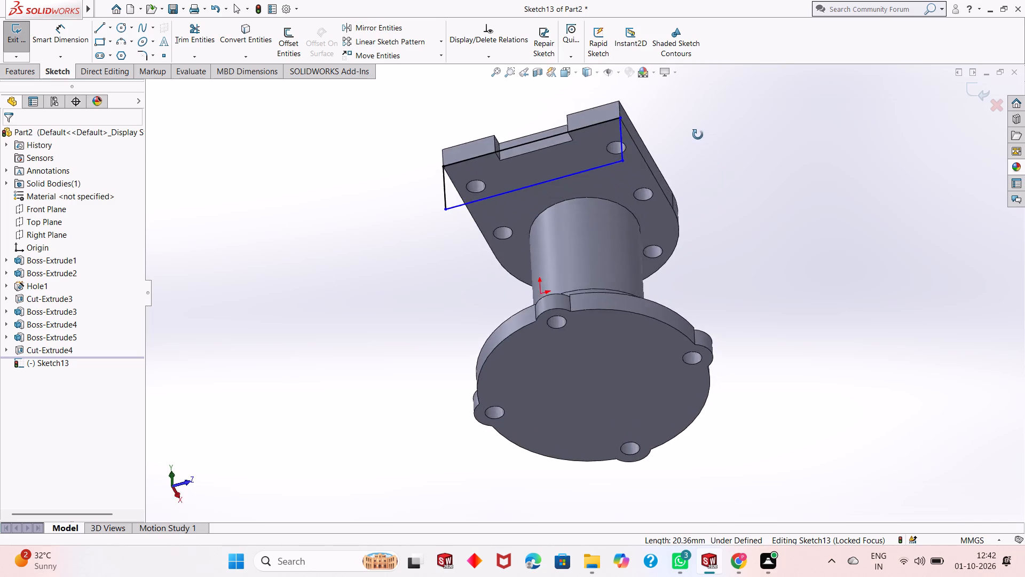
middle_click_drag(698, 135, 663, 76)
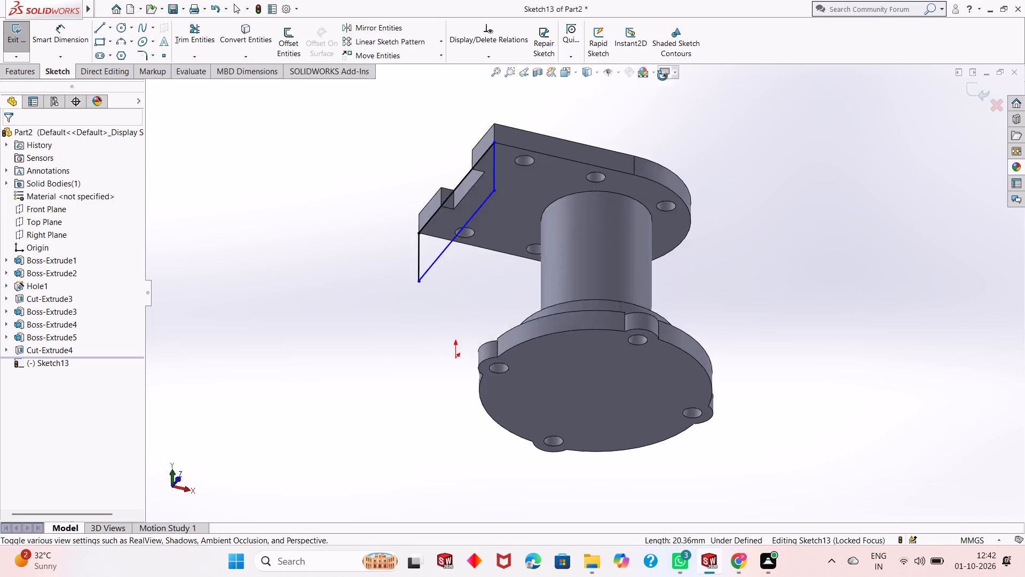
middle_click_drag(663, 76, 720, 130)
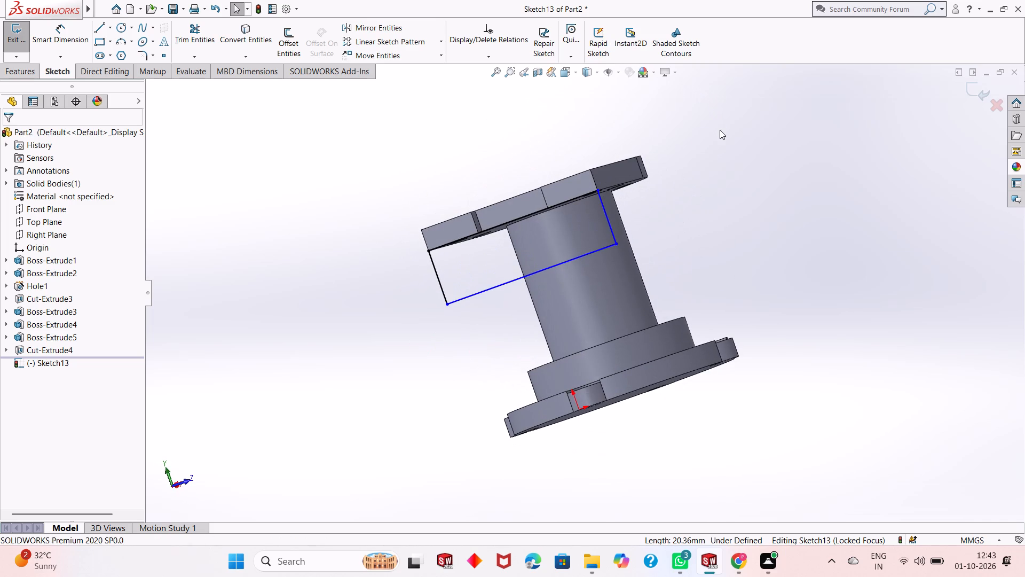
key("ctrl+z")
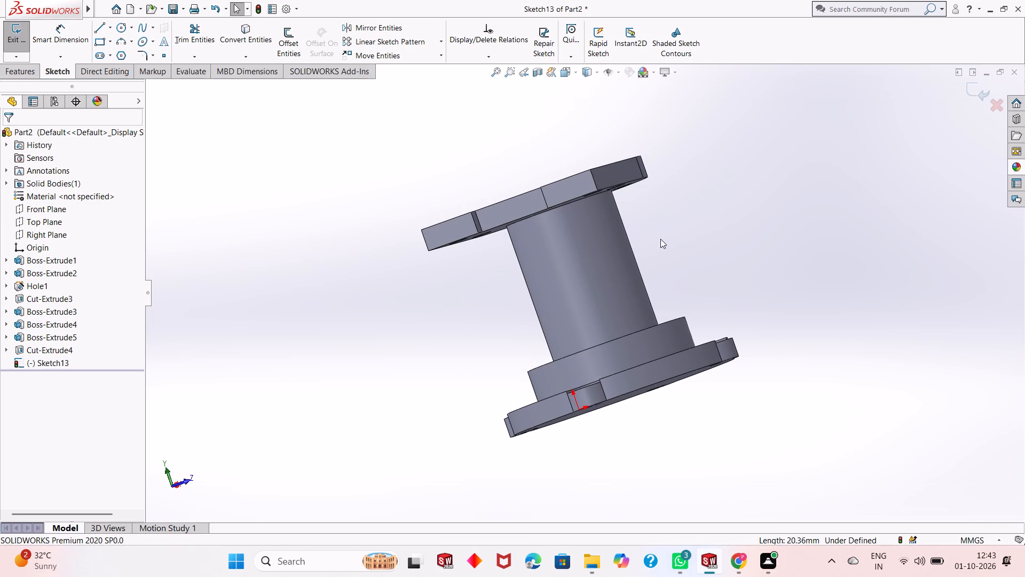
Examine the plate's notched straight side, its underside and the column from several angles.
middle_click_drag(660, 239, 710, 234)
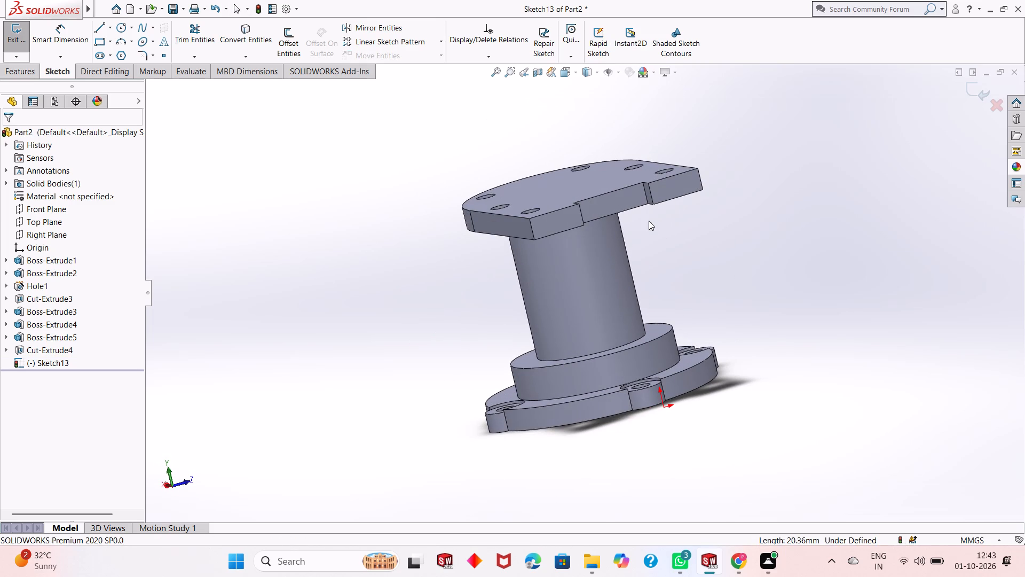
middle_click_drag(629, 216, 610, 175)
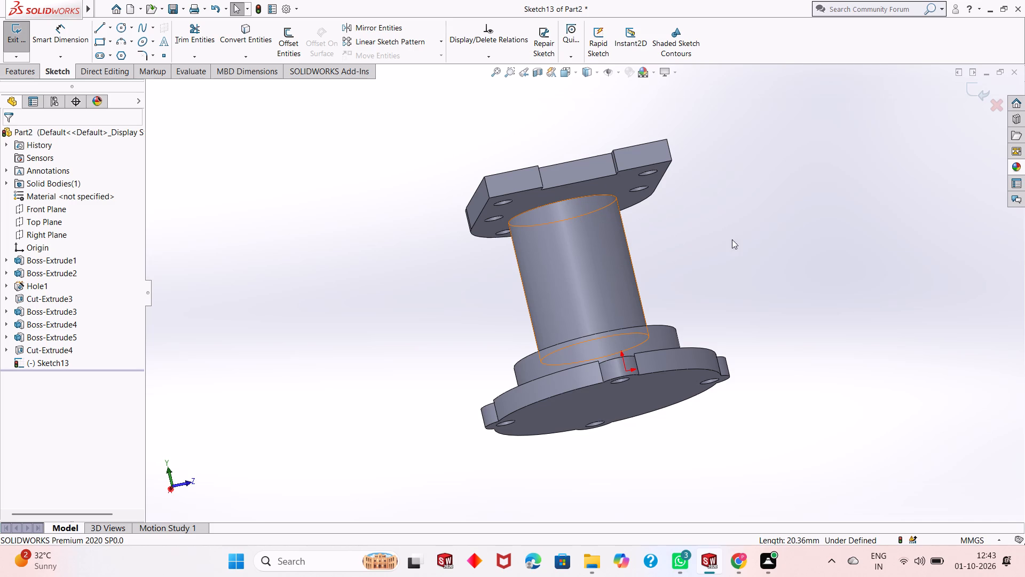
middle_click_drag(738, 213, 730, 233)
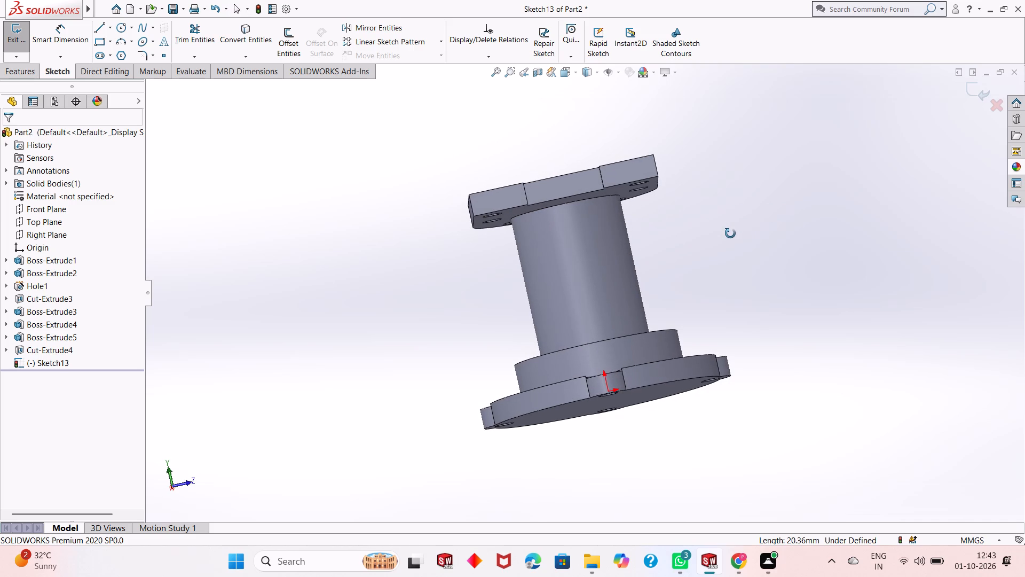
middle_click_drag(730, 233, 729, 234)
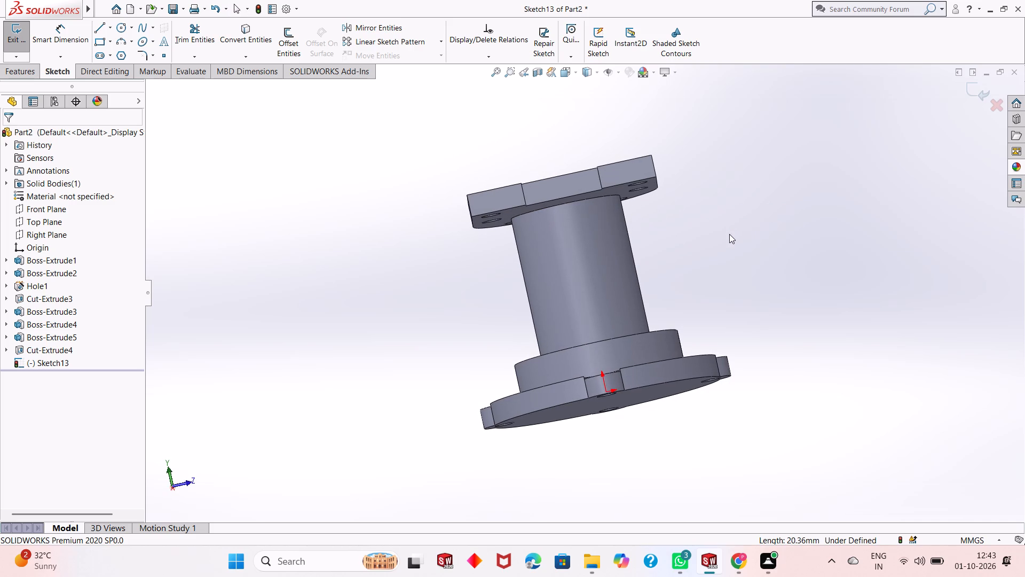
middle_click_drag(729, 235, 699, 290)
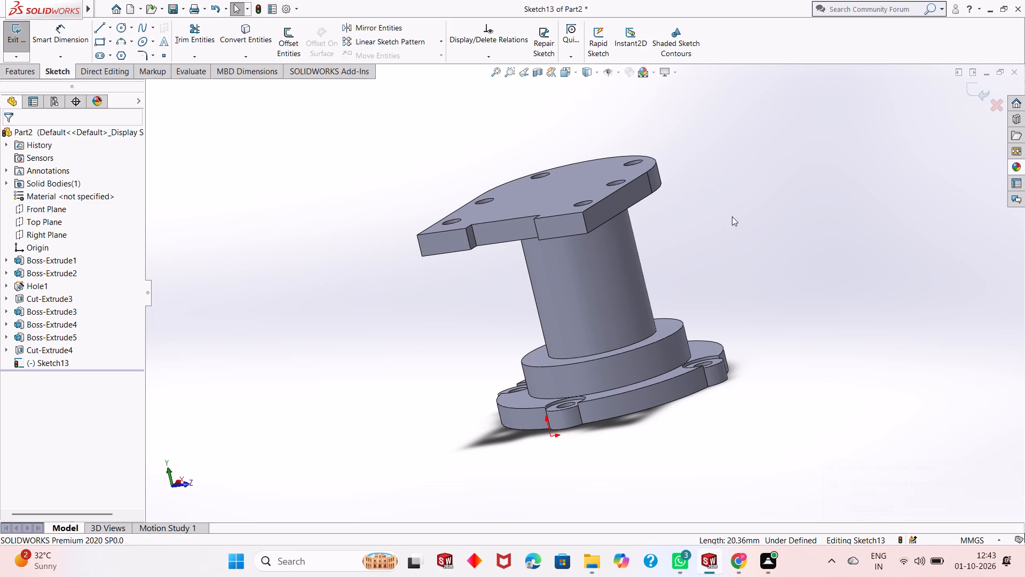
middle_click_drag(694, 223, 682, 224)
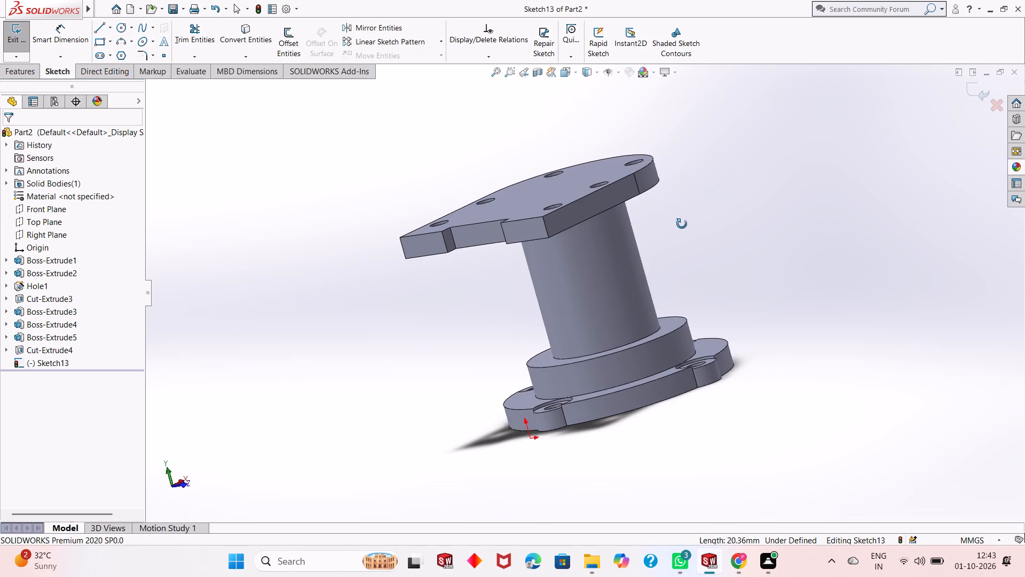
middle_click_drag(682, 224, 714, 183)
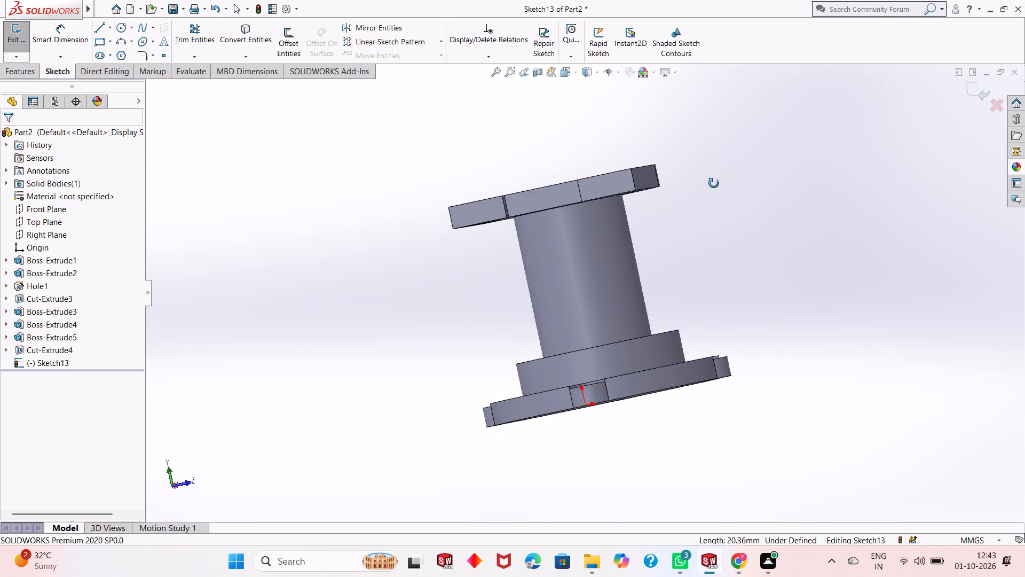
Examine the notched side of the top plate and check the column's cylindrical face, leaving nothing selected.
middle_click_drag(714, 183, 720, 173)
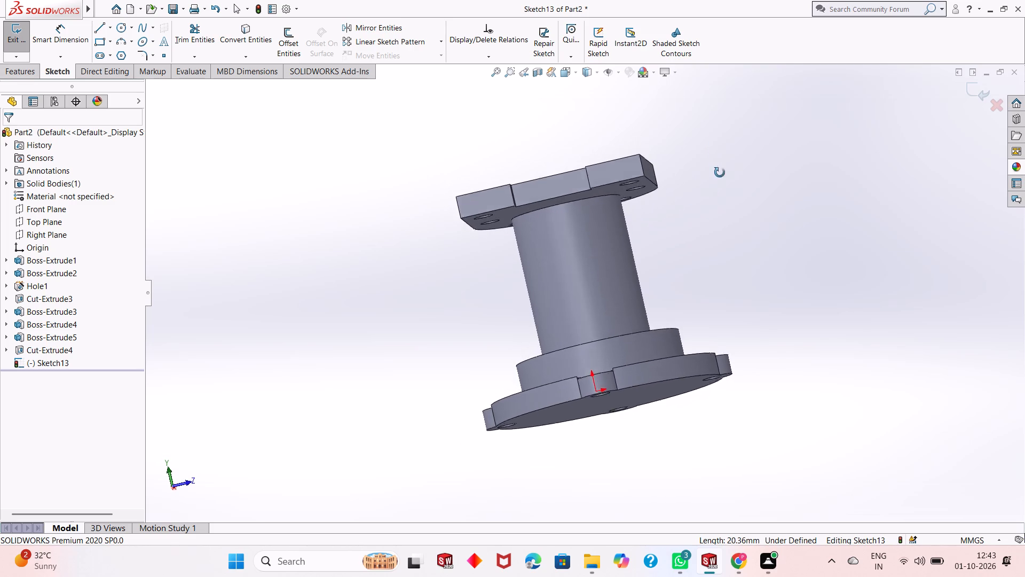
middle_click_drag(720, 173, 720, 193)
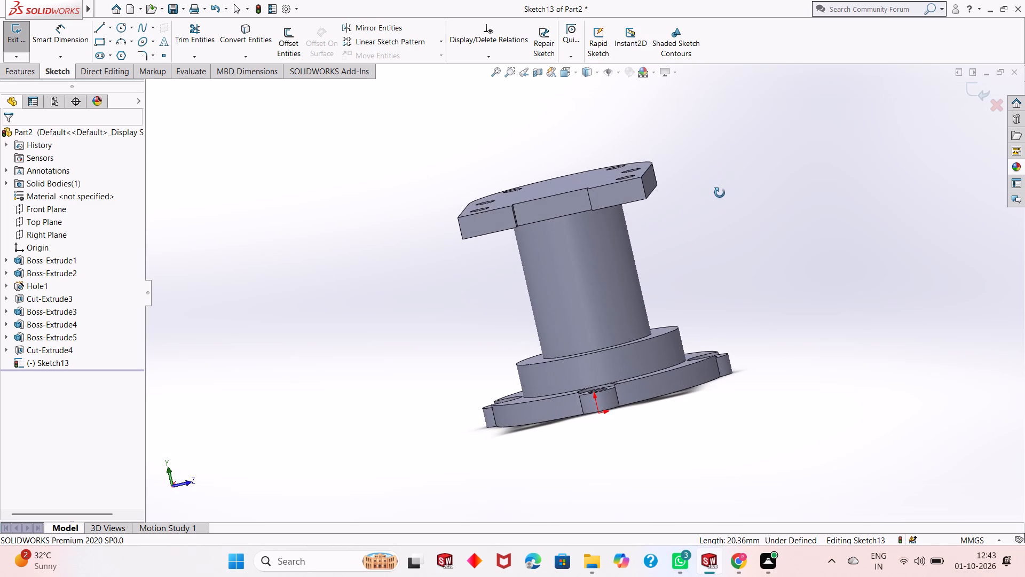
middle_click_drag(720, 193, 718, 241)
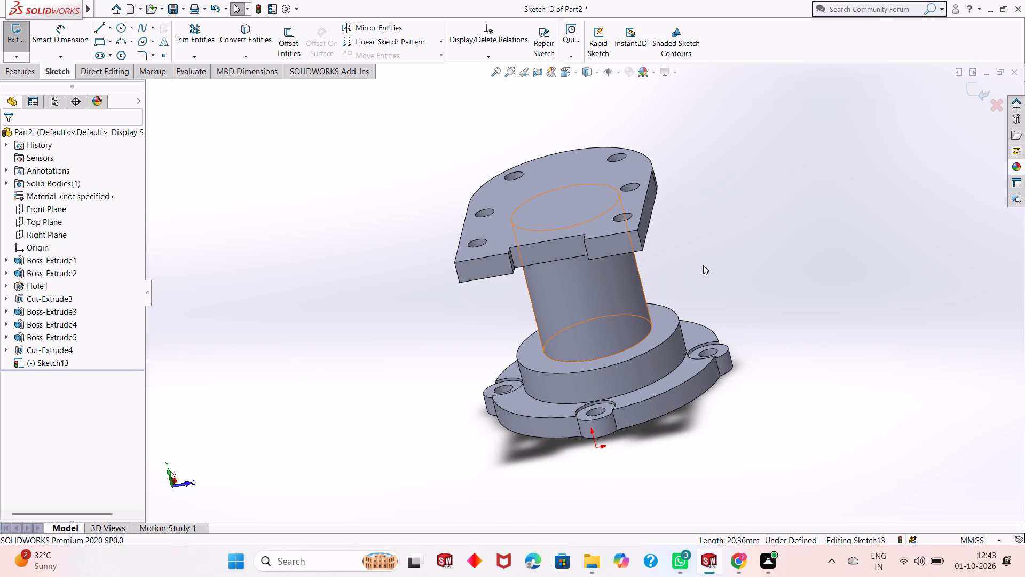
middle_click_drag(703, 265, 706, 209)
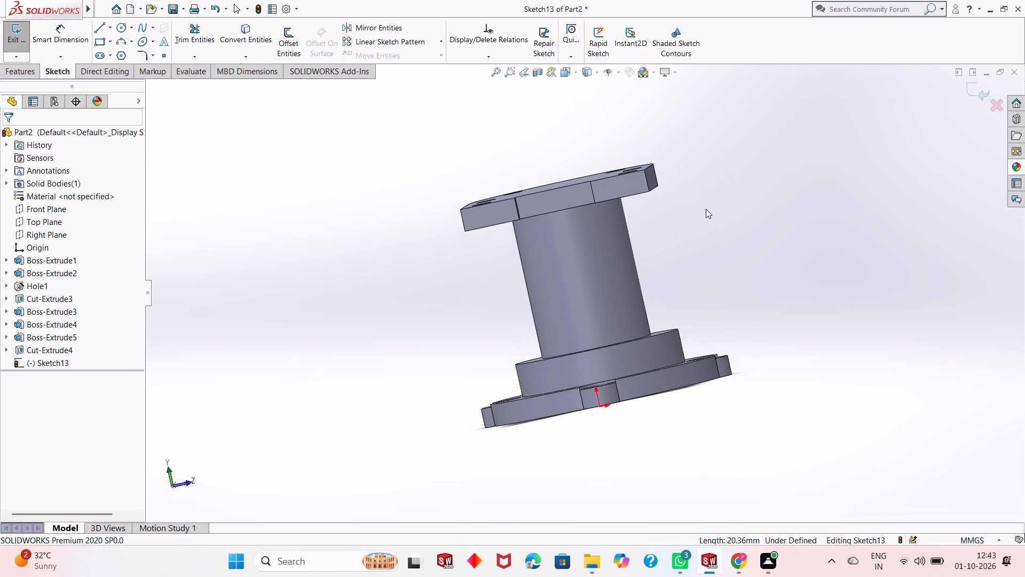
left_click(614, 279)
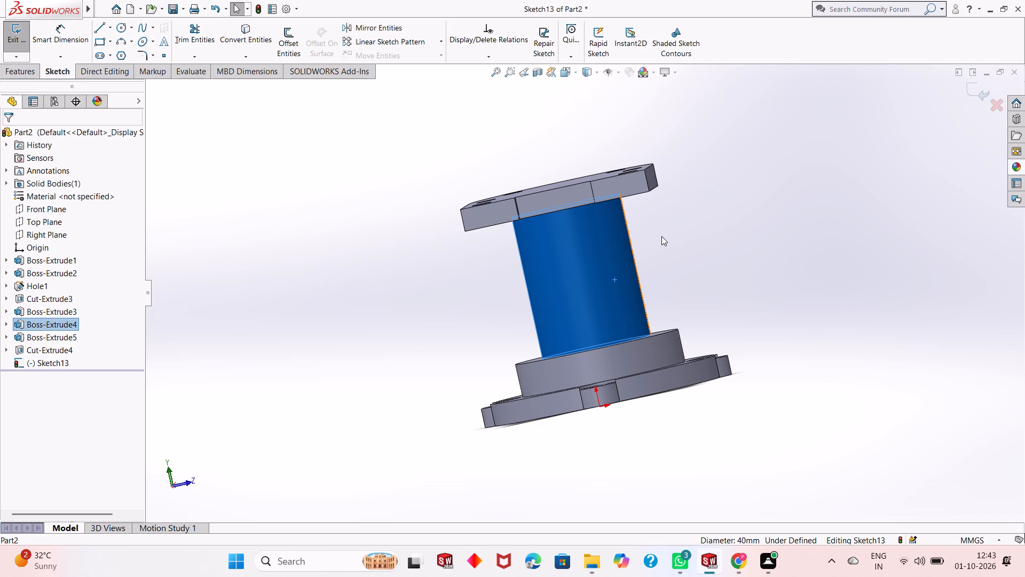
key("Escape")
key("Escape")
key("Escape")
key("Escape")
key("Escape")
key("Escape")
key("Escape")
key("Escape")
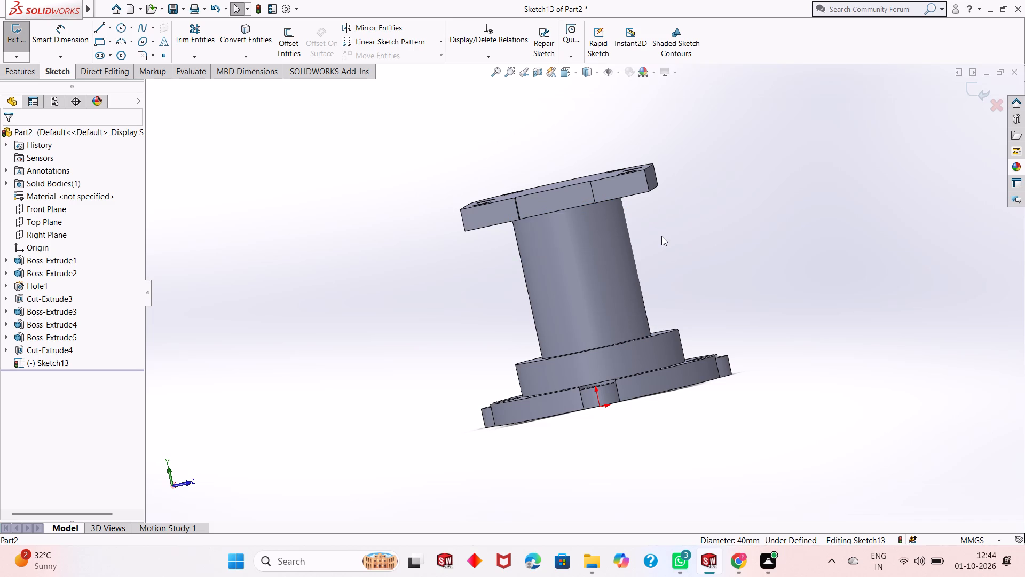
key("Escape")
key("Escape")
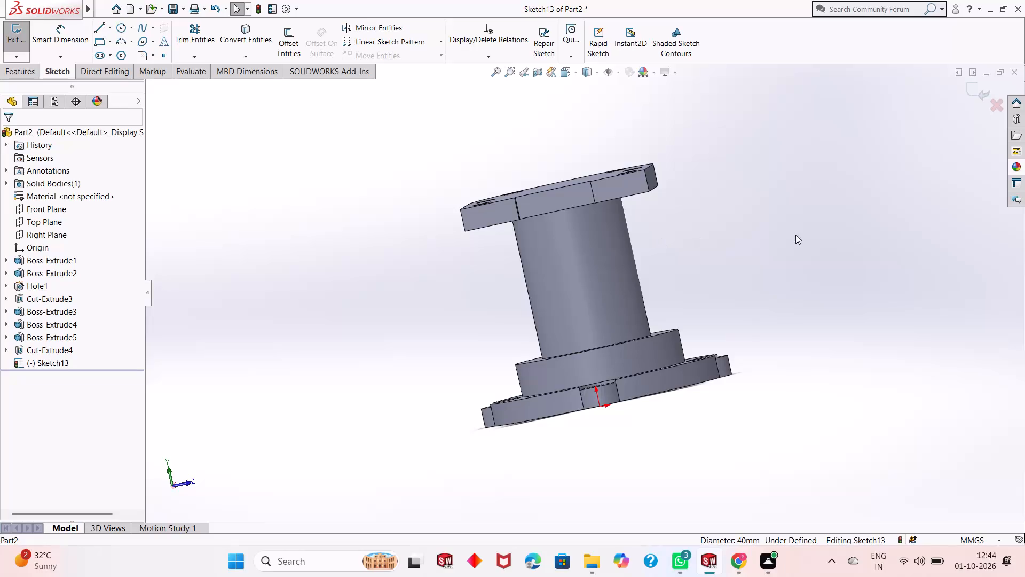
Examine the whole part from above, below and the sides, comparing the top plate, column and lobed base flange.
middle_click_drag(664, 277, 664, 277)
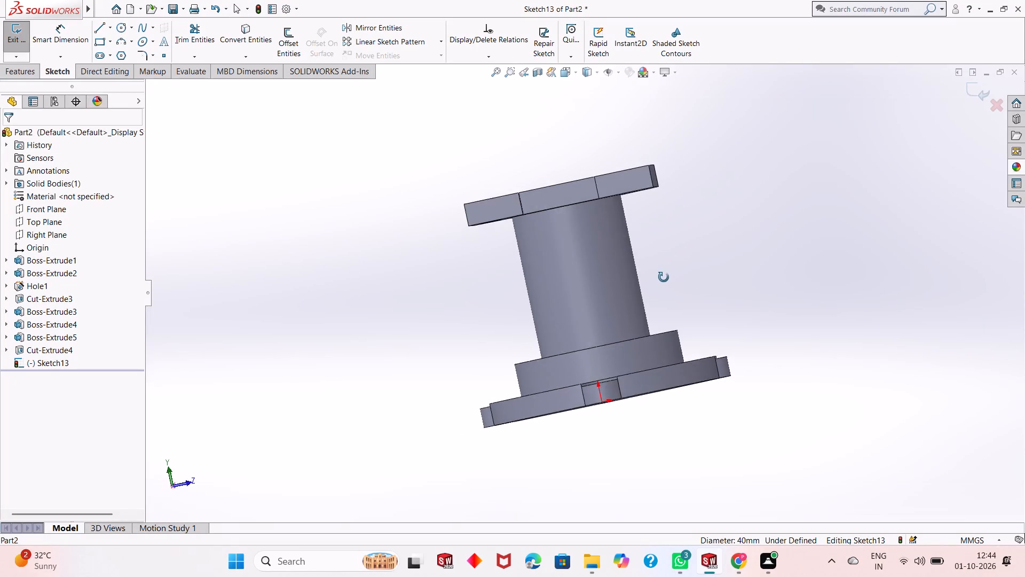
middle_click_drag(664, 277, 614, 385)
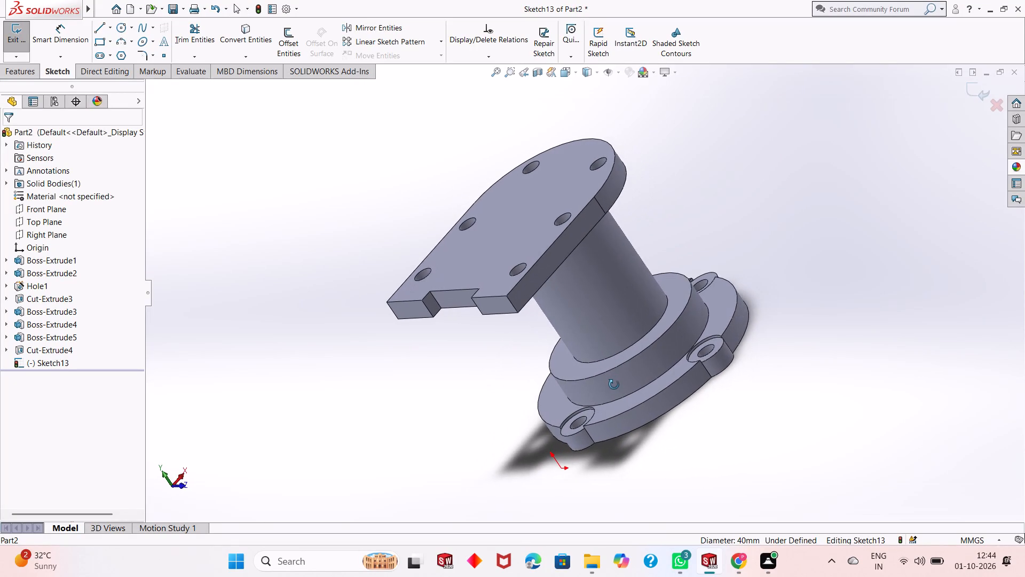
middle_click_drag(614, 385, 610, 387)
scroll(582, 315, "up", 2)
scroll(671, 229, "down", 1)
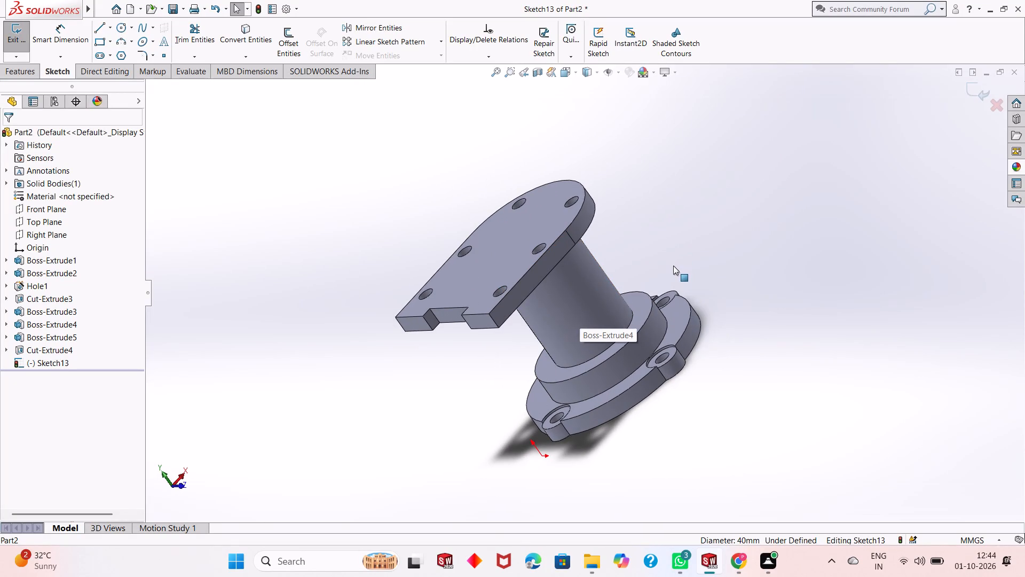
middle_click_drag(673, 269, 741, 192)
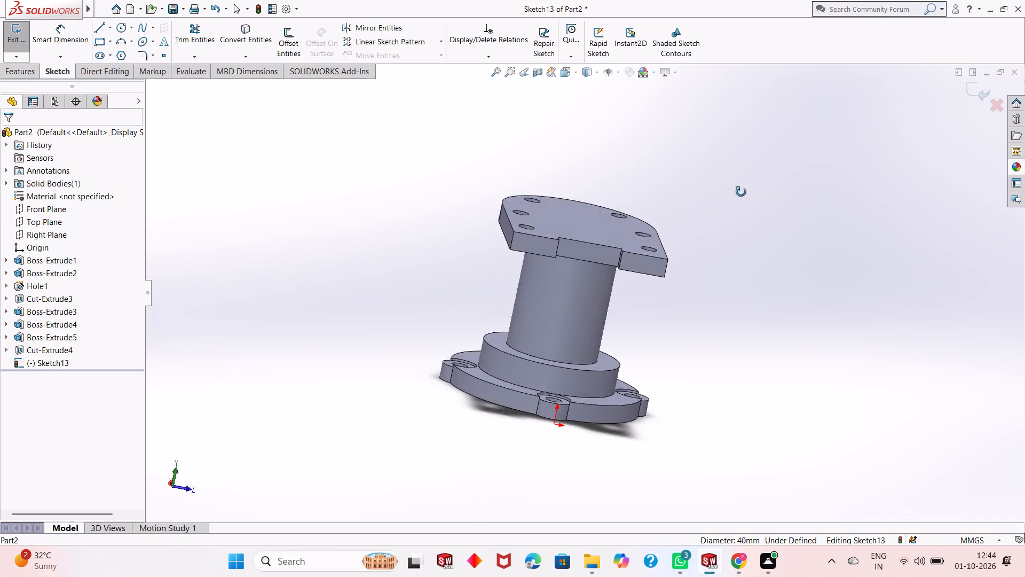
middle_click_drag(741, 192, 671, 355)
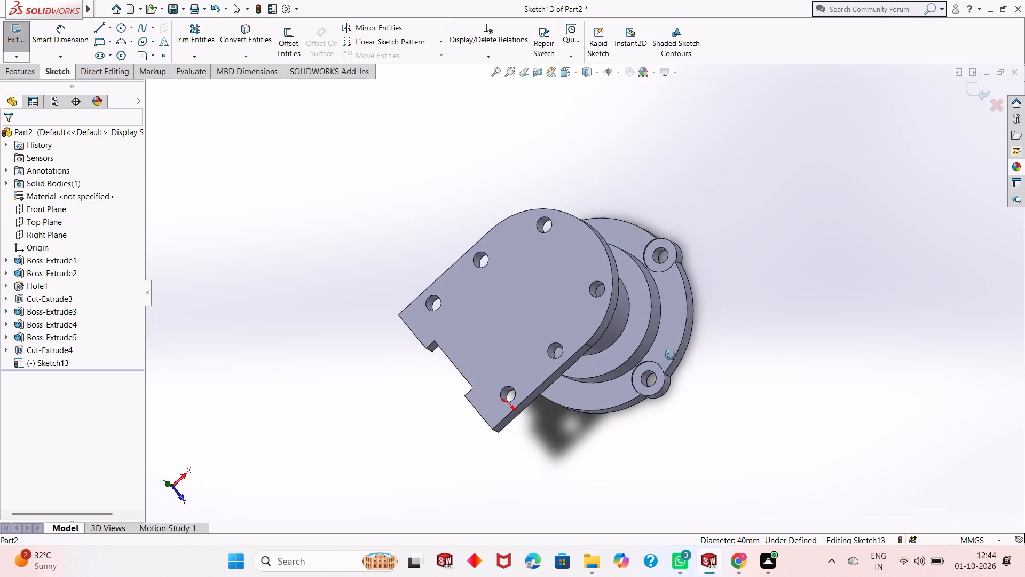
middle_click_drag(671, 355, 692, 251)
scroll(566, 371, "up", 1)
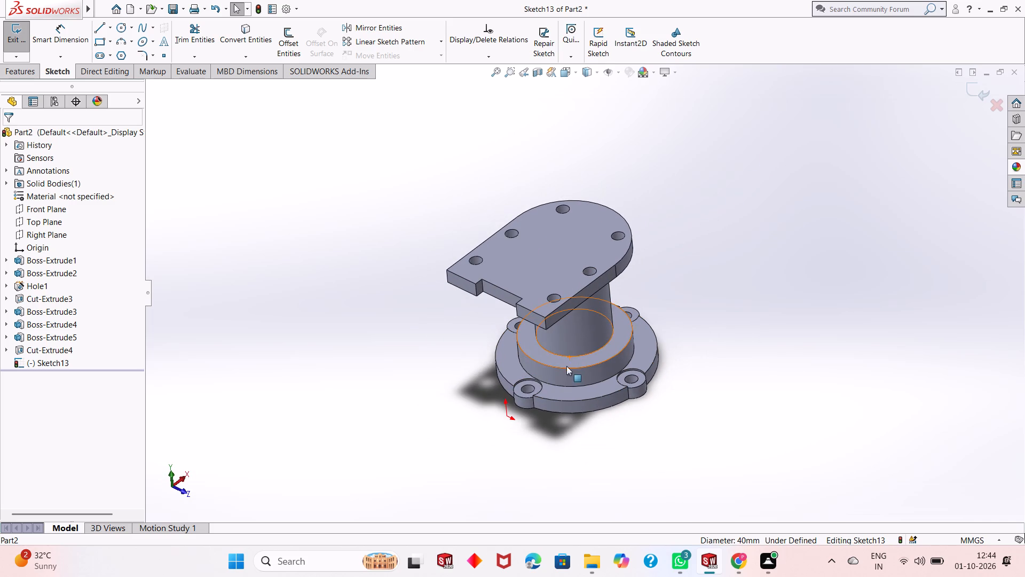
scroll(566, 316, "down", 2)
middle_click_drag(624, 473, 623, 358)
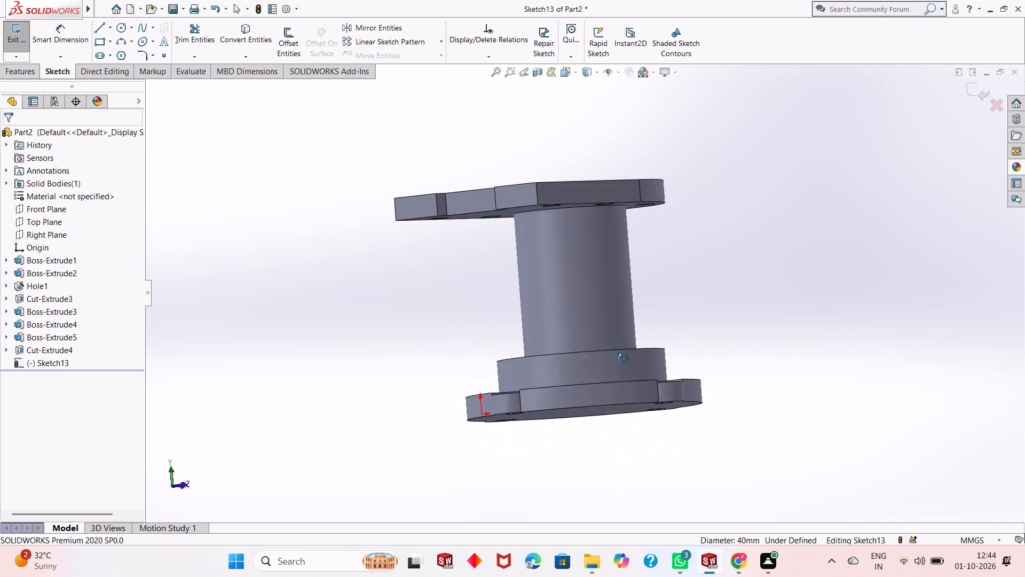
middle_click_drag(623, 358, 627, 271)
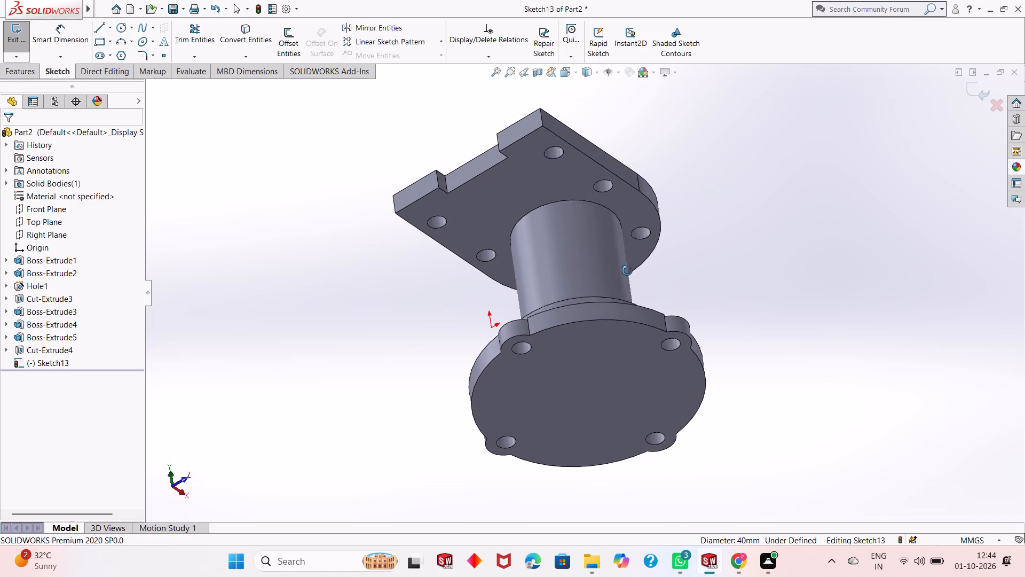
middle_click_drag(627, 271, 633, 477)
middle_click_drag(635, 333, 636, 351)
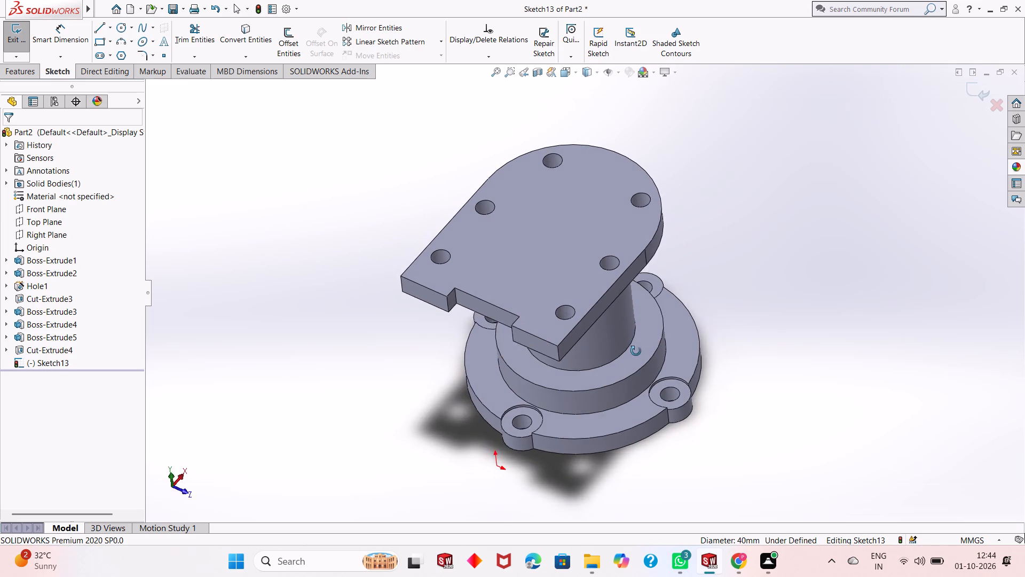
middle_click_drag(636, 351, 632, 384)
scroll(630, 341, "up", 2)
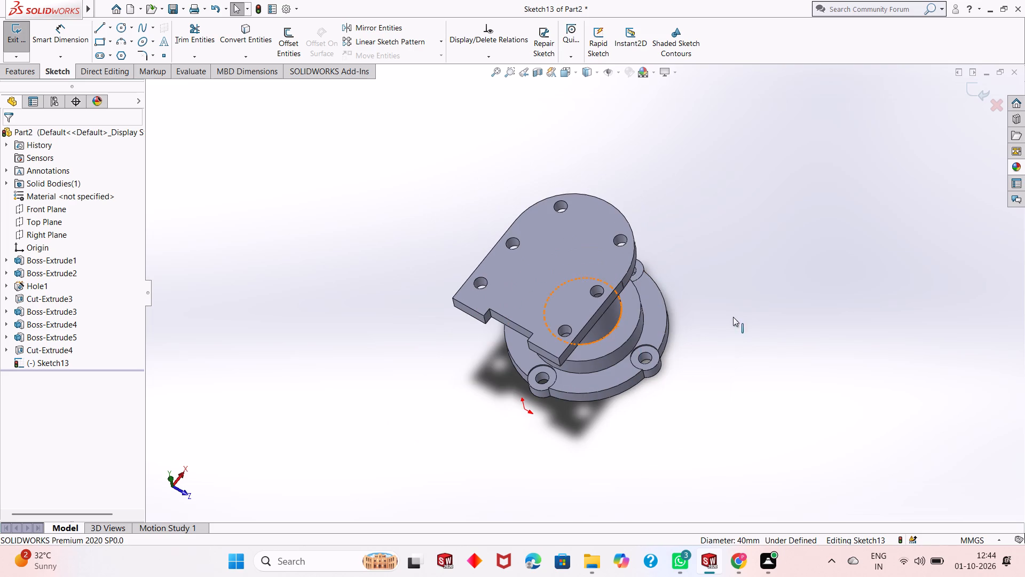
scroll(572, 300, "down", 3)
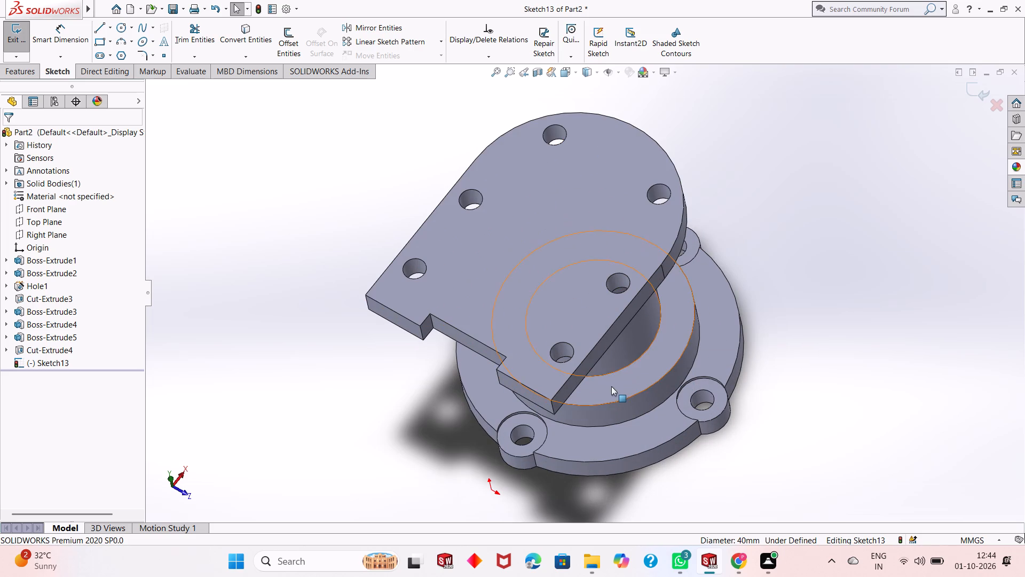
scroll(611, 386, "up", 1)
middle_click_drag(631, 453, 598, 179)
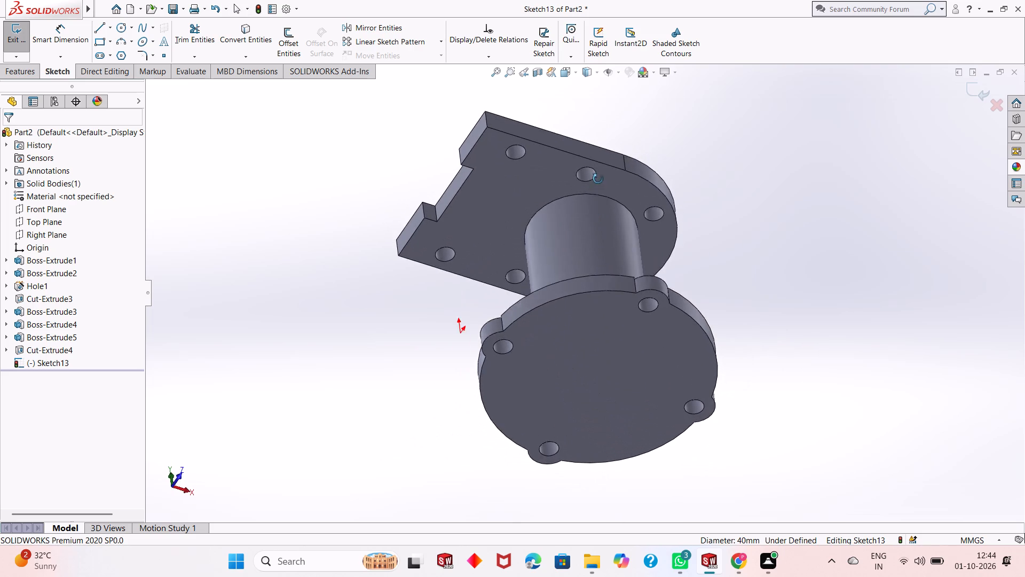
middle_click_drag(598, 179, 619, 421)
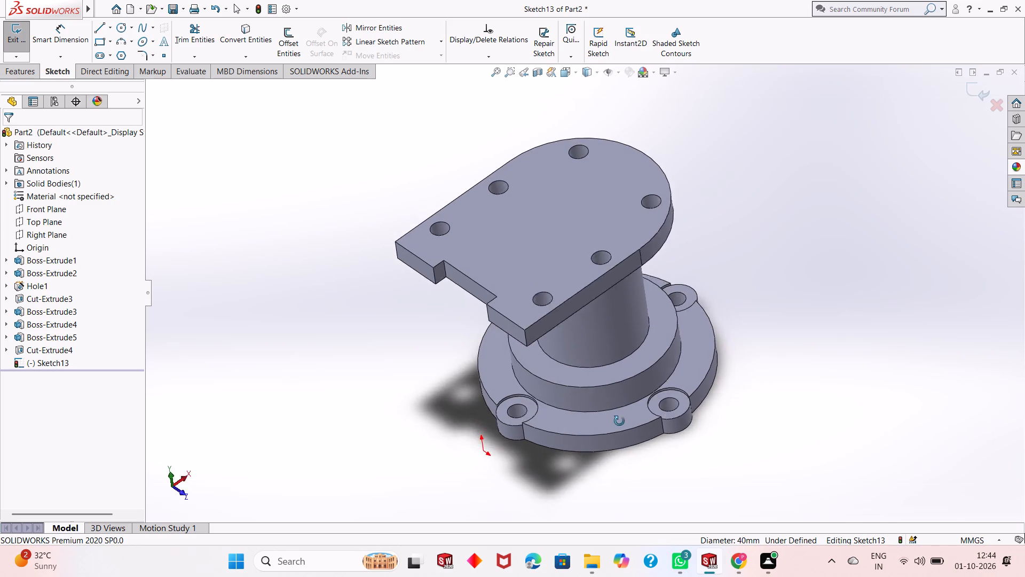
middle_click_drag(619, 421, 469, 442)
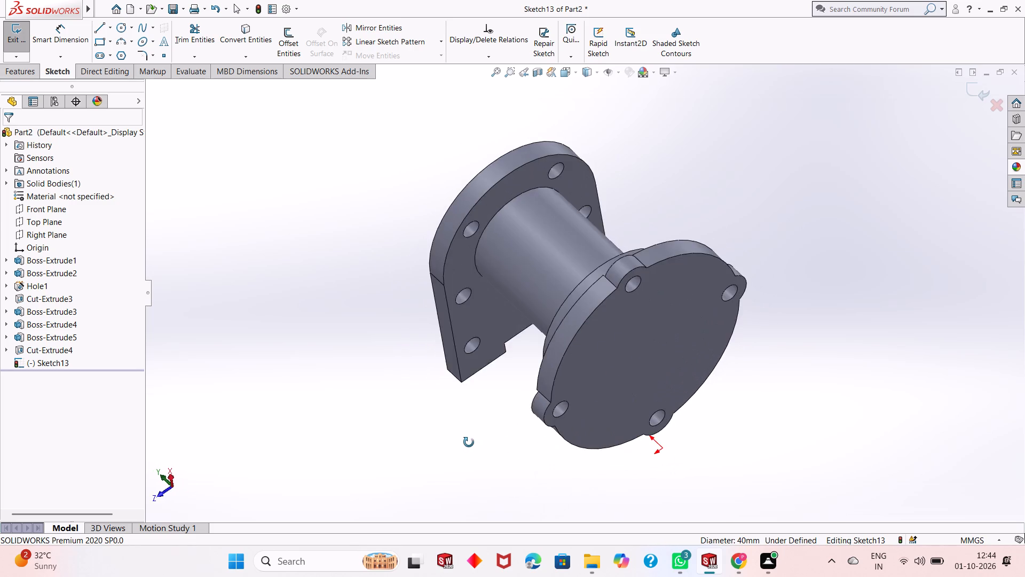
middle_click_drag(469, 442, 666, 294)
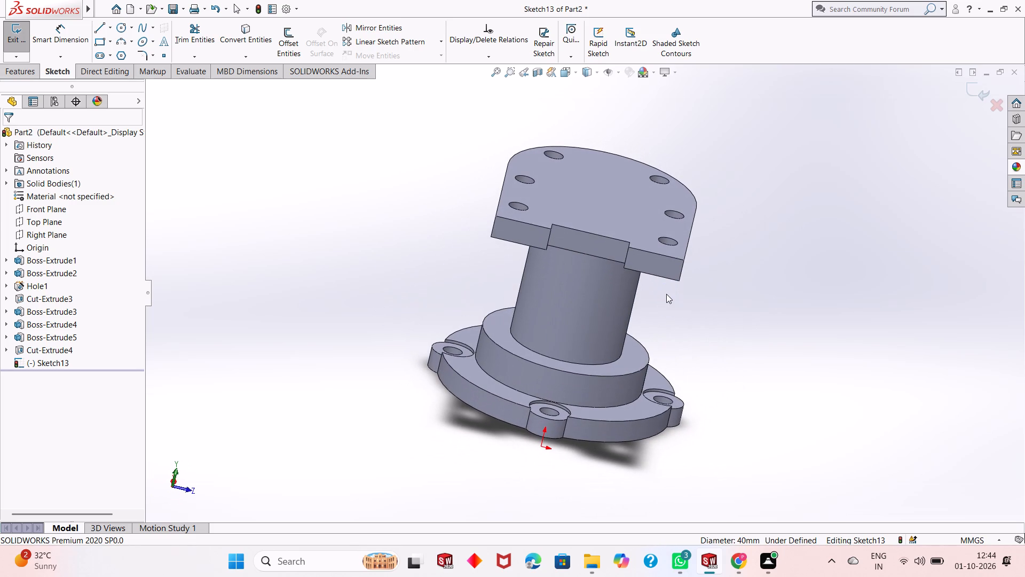
middle_click_drag(724, 398, 696, 344)
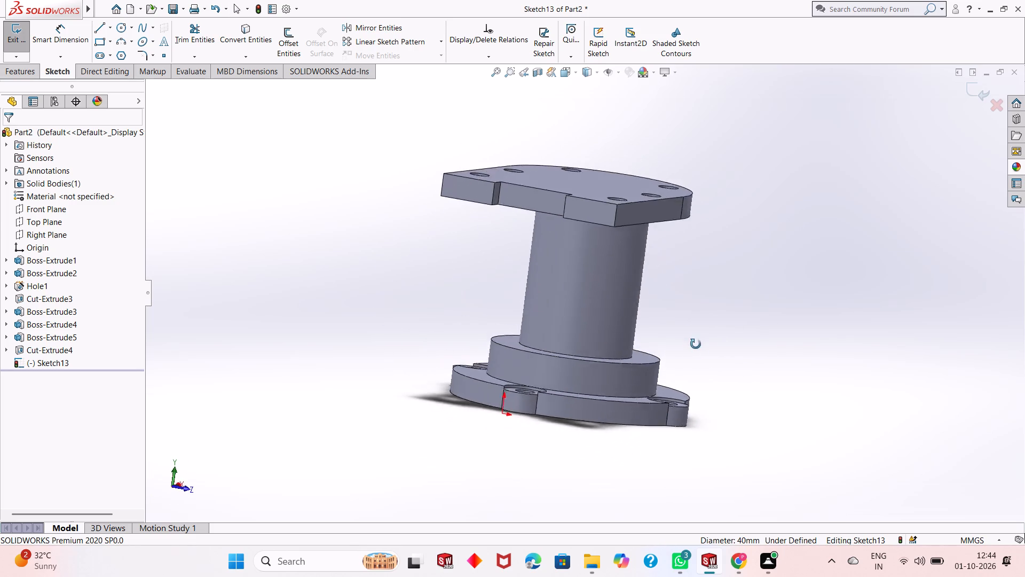
middle_click_drag(696, 344, 673, 459)
scroll(568, 226, "down", 3)
scroll(658, 376, "up", 4)
middle_click_drag(656, 455, 671, 436)
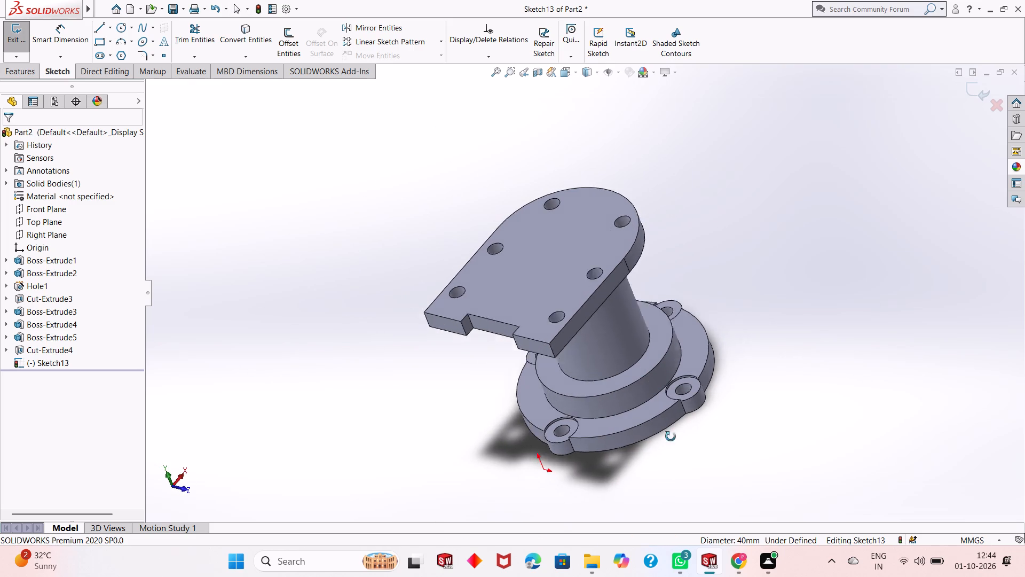
middle_click_drag(671, 436, 674, 243)
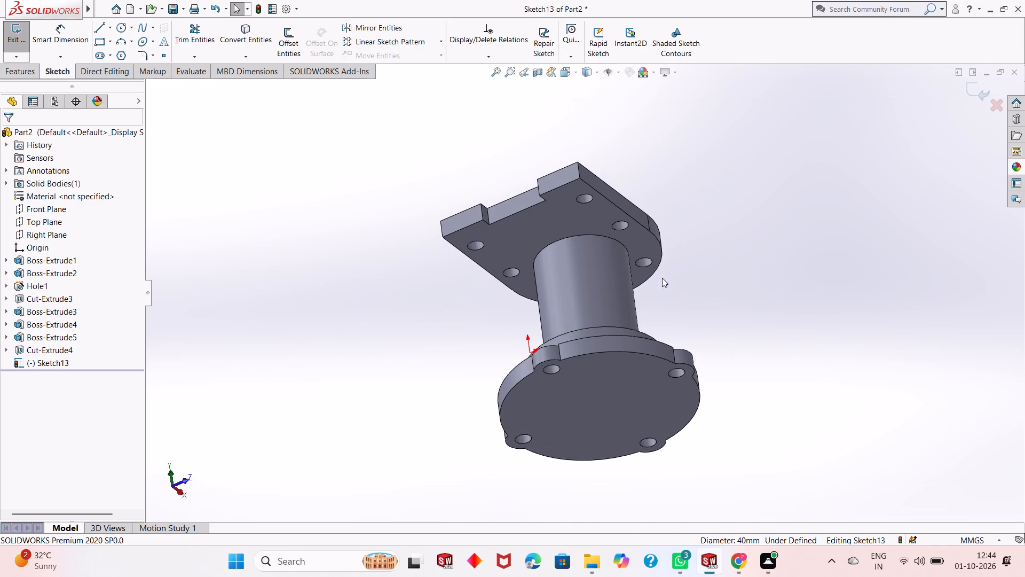
middle_click_drag(680, 272, 685, 438)
scroll(685, 438, "up", 1)
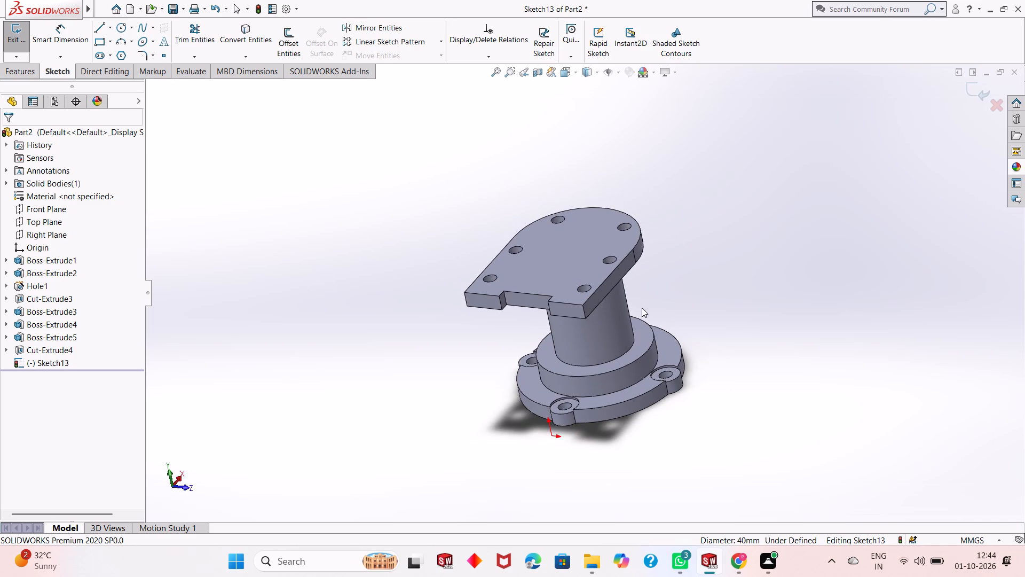
scroll(638, 308, "down", 2)
middle_click_drag(709, 306, 640, 301)
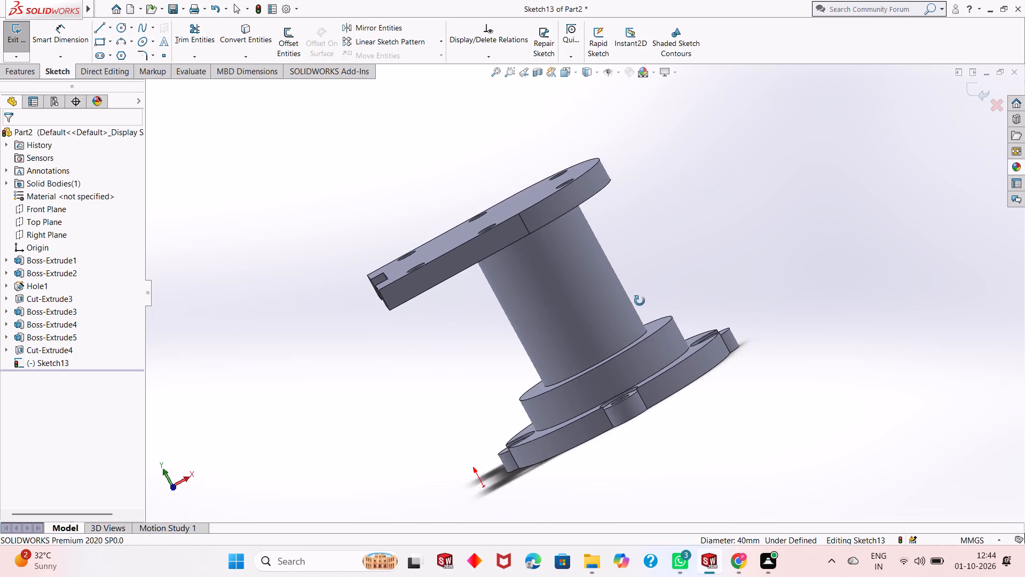
middle_click_drag(640, 301, 709, 358)
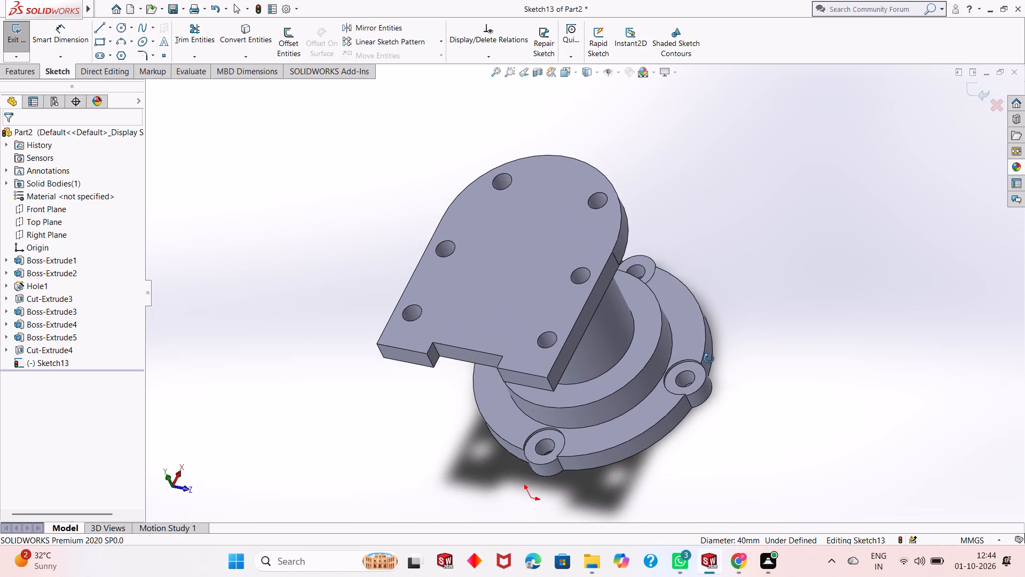
middle_click_drag(709, 358, 565, 433)
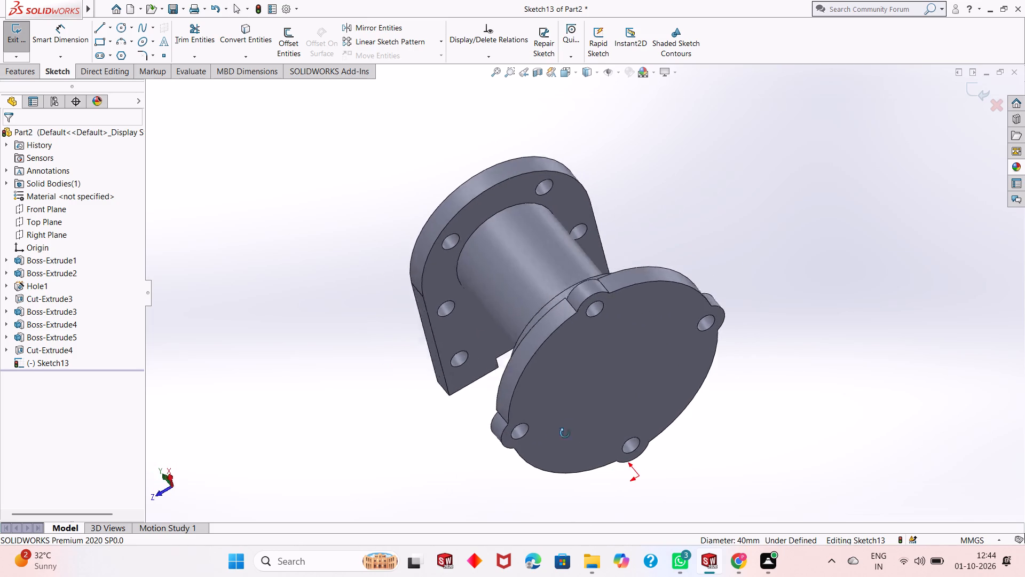
middle_click_drag(565, 433, 772, 269)
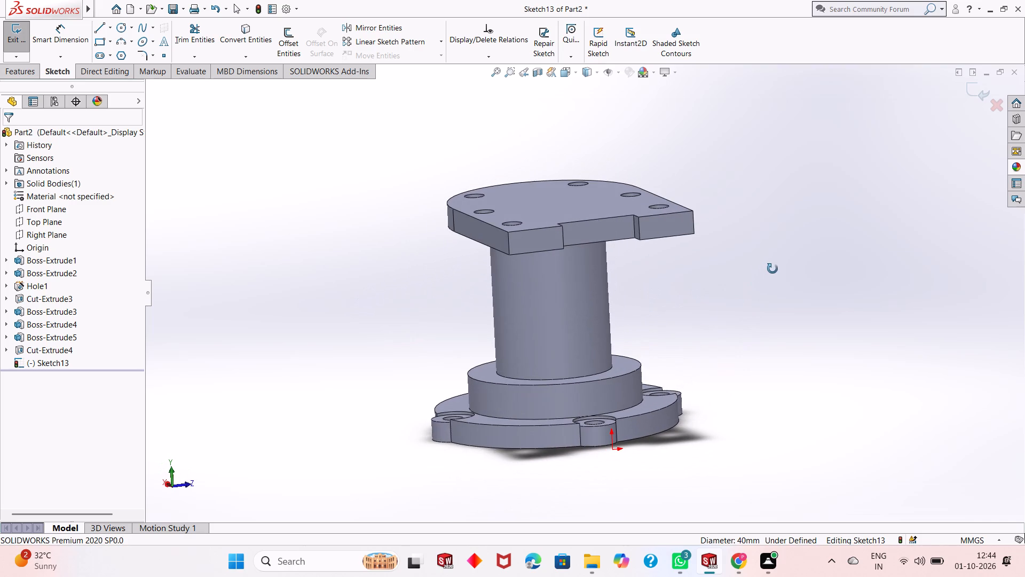
middle_click_drag(772, 269, 772, 268)
middle_click_drag(545, 474, 544, 396)
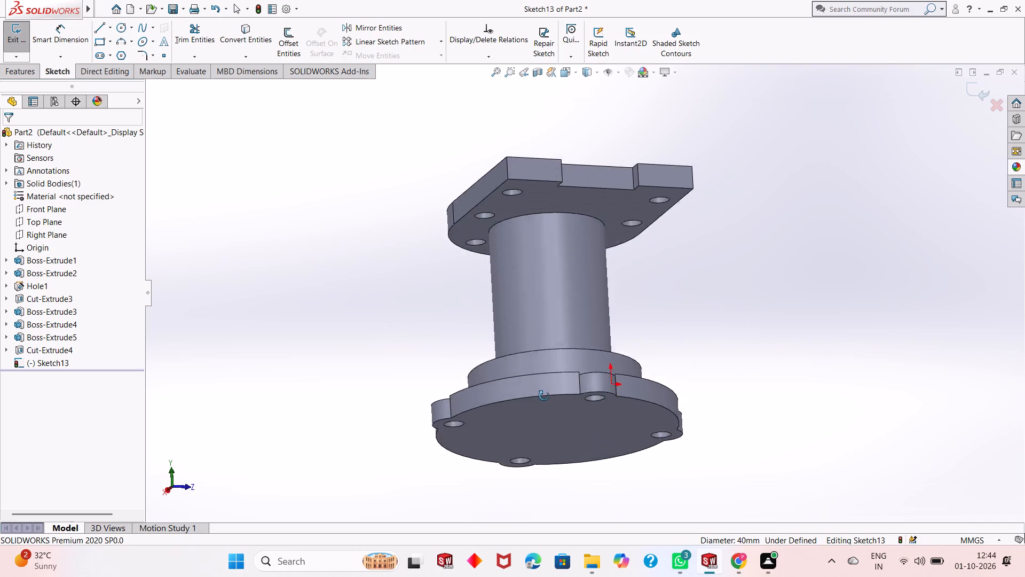
middle_click_drag(544, 396, 516, 463)
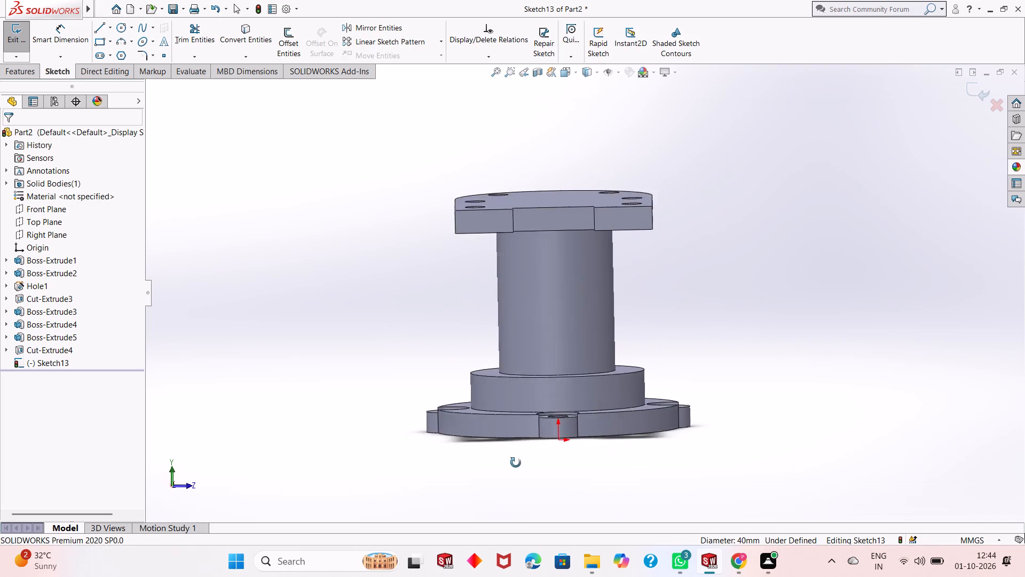
middle_click_drag(516, 463, 439, 532)
scroll(561, 382, "up", 1)
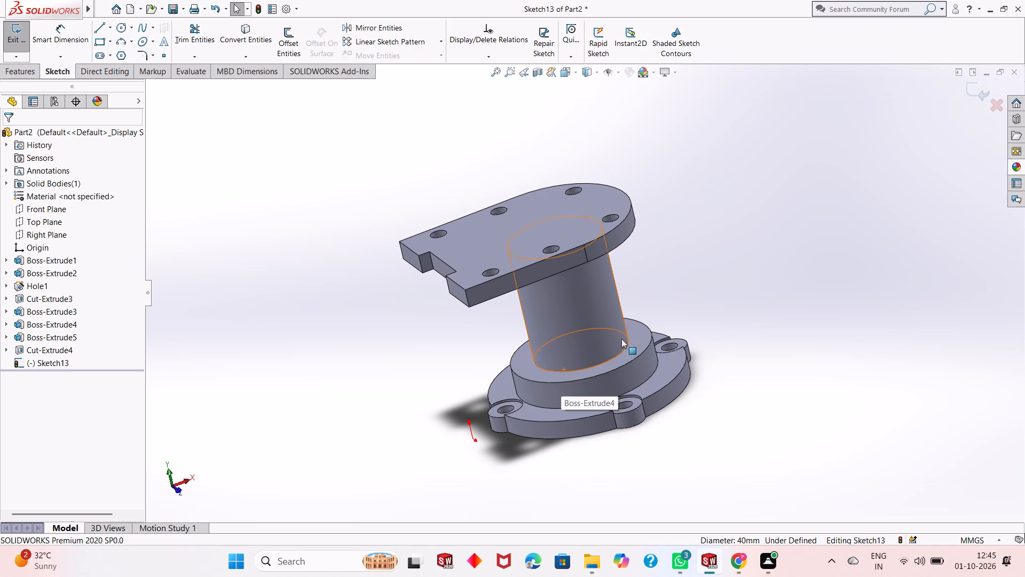
middle_click_drag(682, 302, 681, 261)
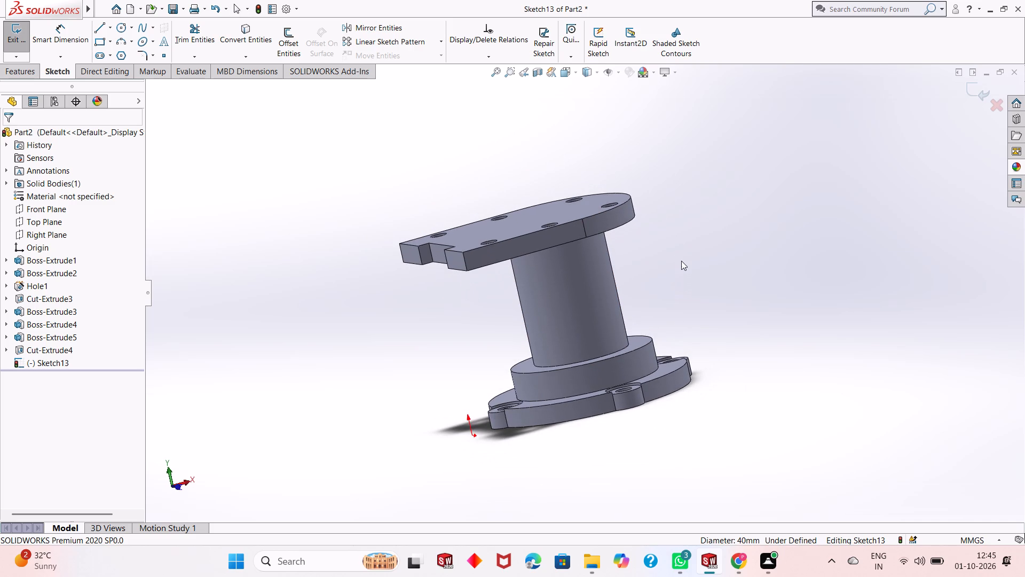
middle_click_drag(661, 284, 672, 258)
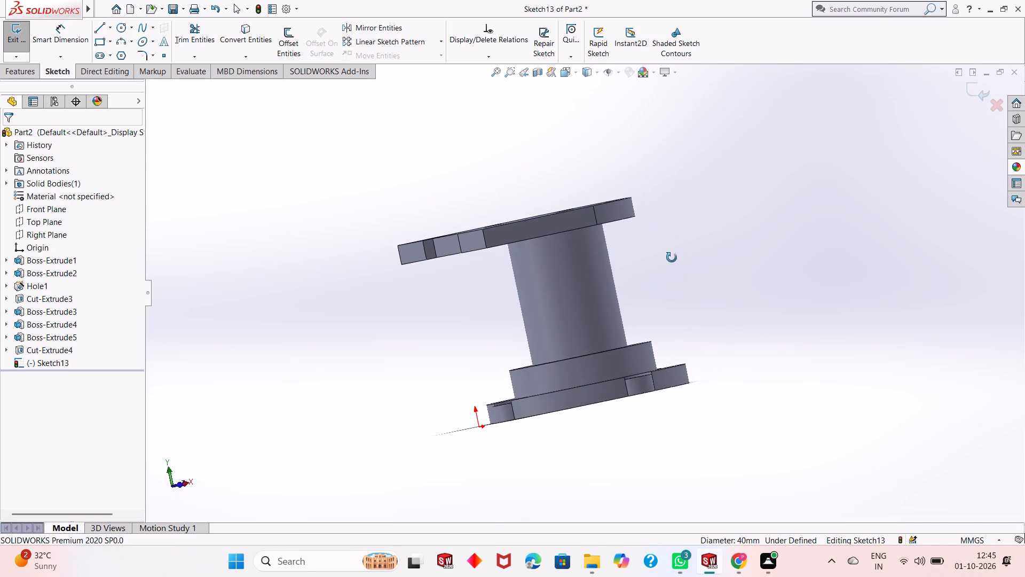
Examine the whole part from above and below, comparing the top plate, column and lobed base.
middle_click_drag(672, 258, 681, 181)
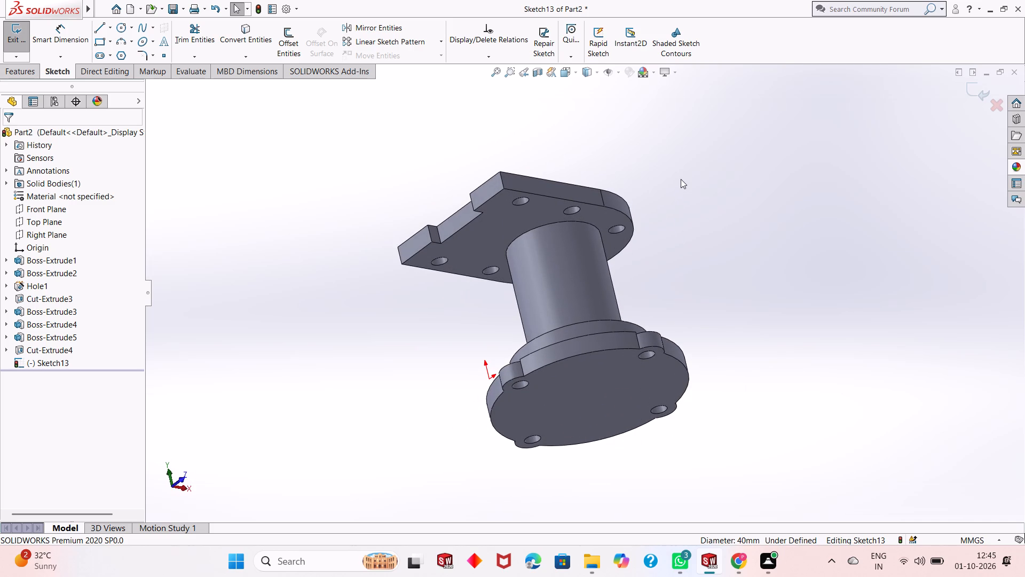
middle_click_drag(653, 238, 655, 244)
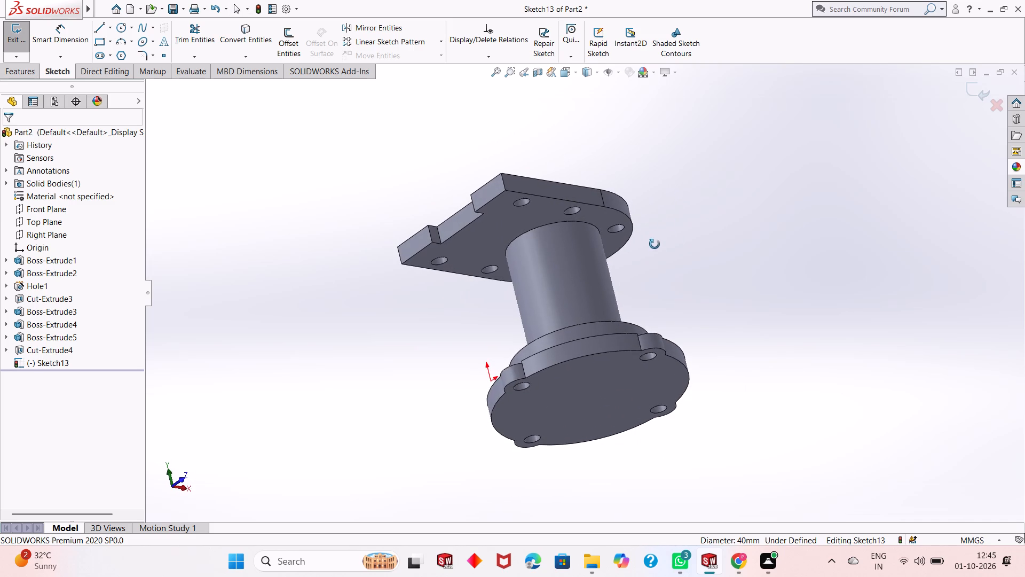
middle_click_drag(655, 244, 666, 401)
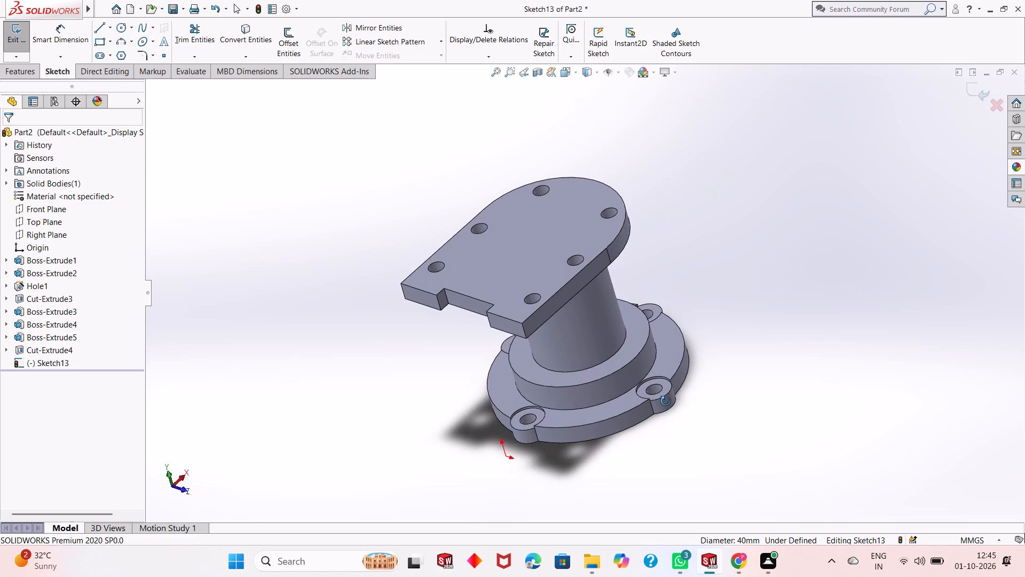
middle_click_drag(666, 401, 643, 344)
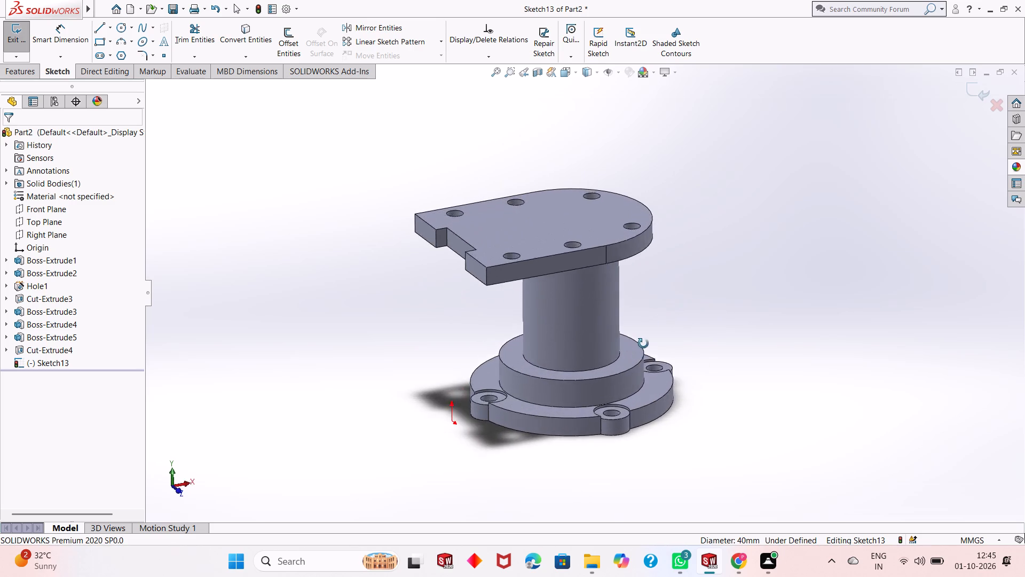
middle_click_drag(643, 344, 634, 460)
scroll(569, 297, "down", 1)
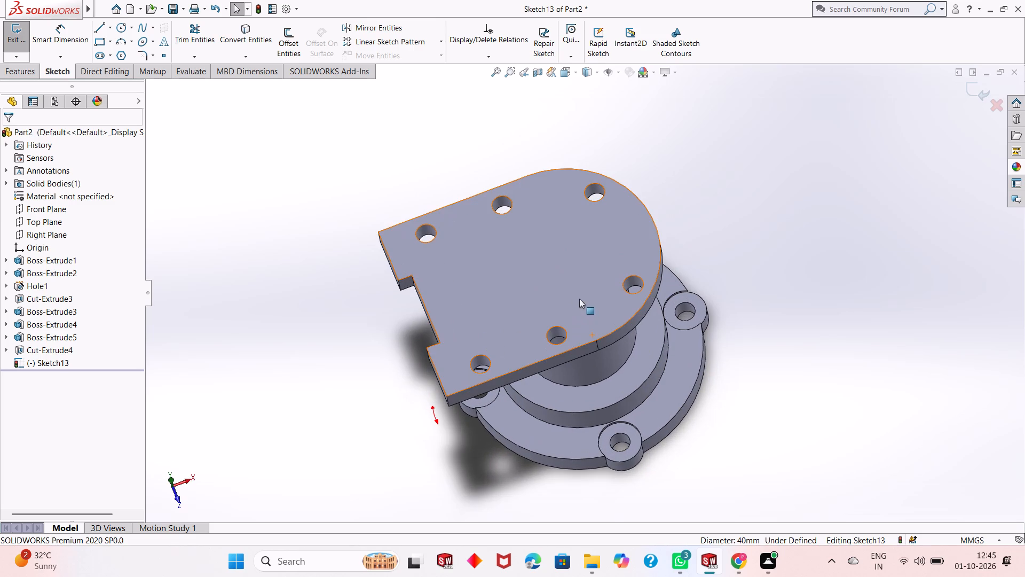
middle_click_drag(581, 495, 558, 285)
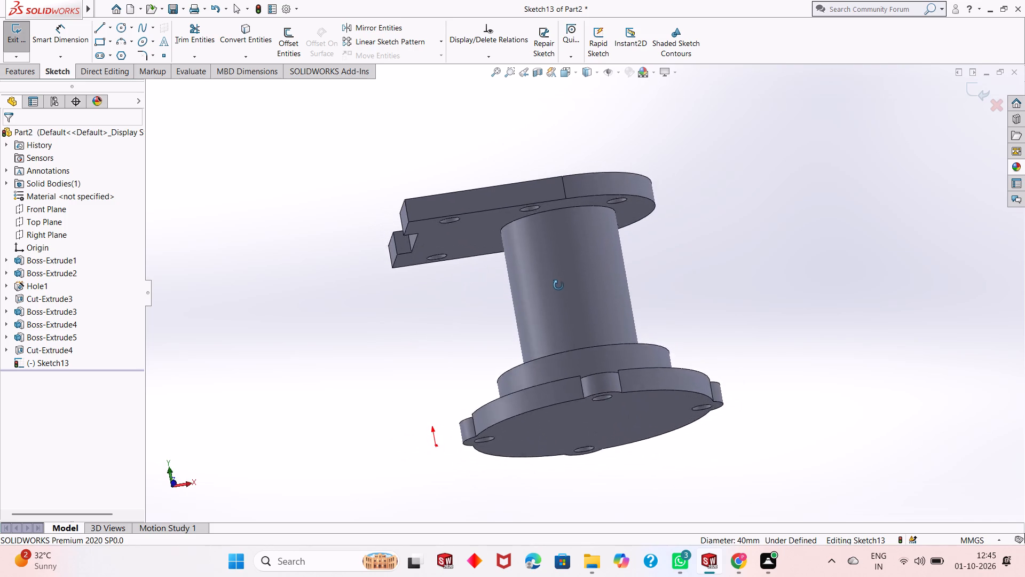
middle_click_drag(558, 285, 563, 186)
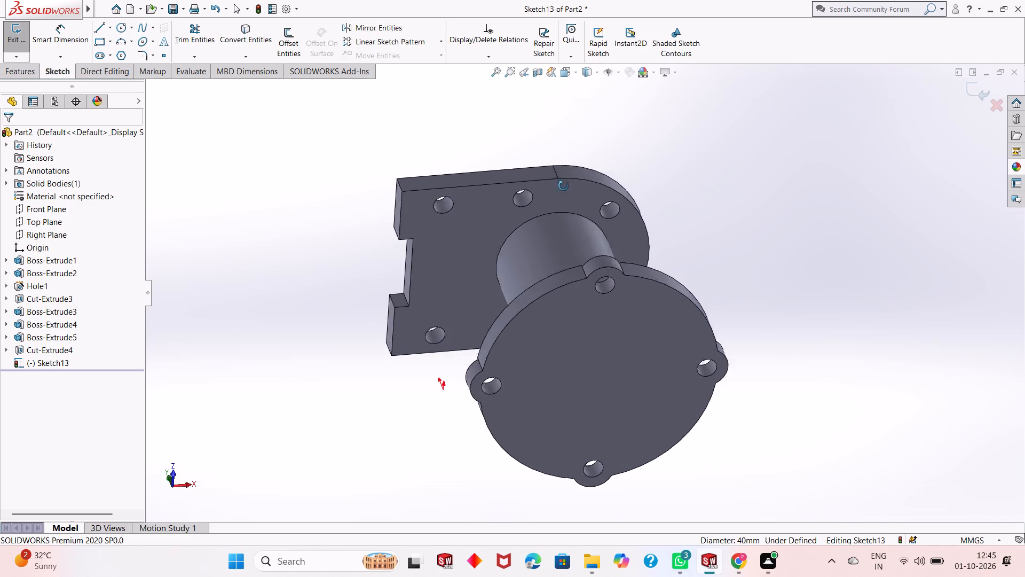
middle_click_drag(563, 186, 595, 454)
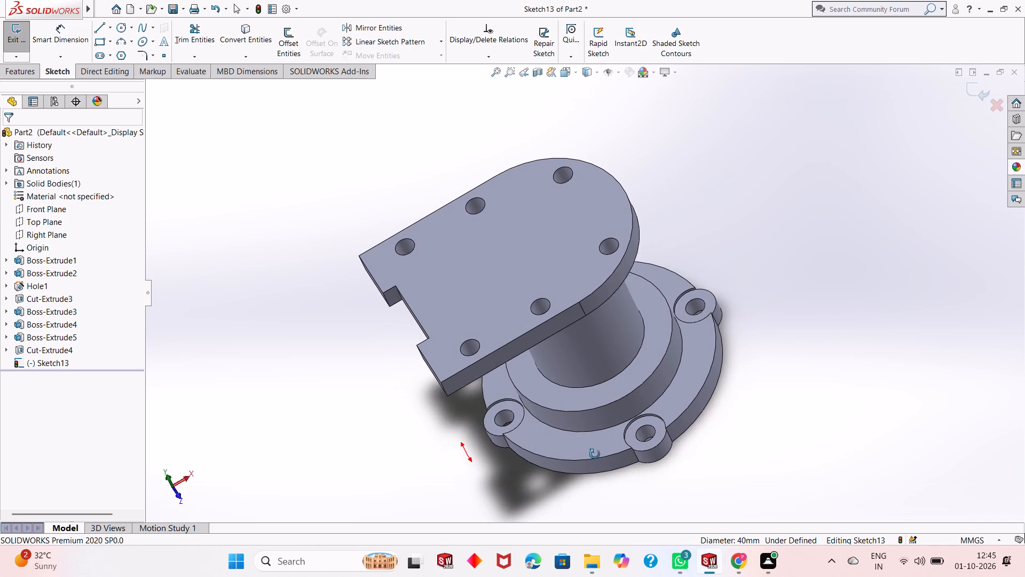
middle_click_drag(595, 454, 595, 455)
Examine the top plate's underside, its notched straight side and where the column meets it.
middle_click_drag(416, 431, 437, 338)
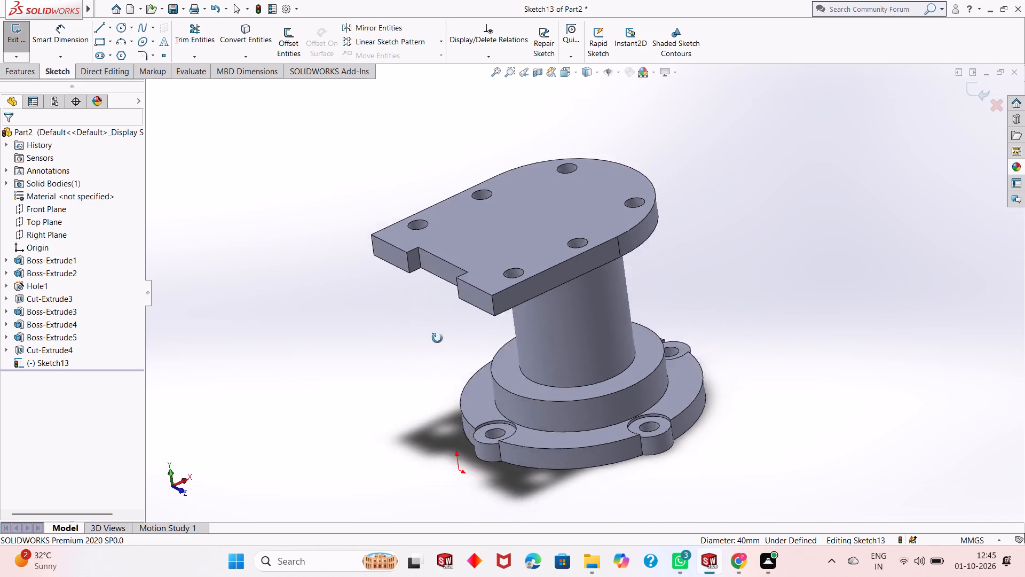
middle_click_drag(437, 338, 438, 260)
scroll(525, 213, "down", 2)
middle_click_drag(736, 334, 727, 311)
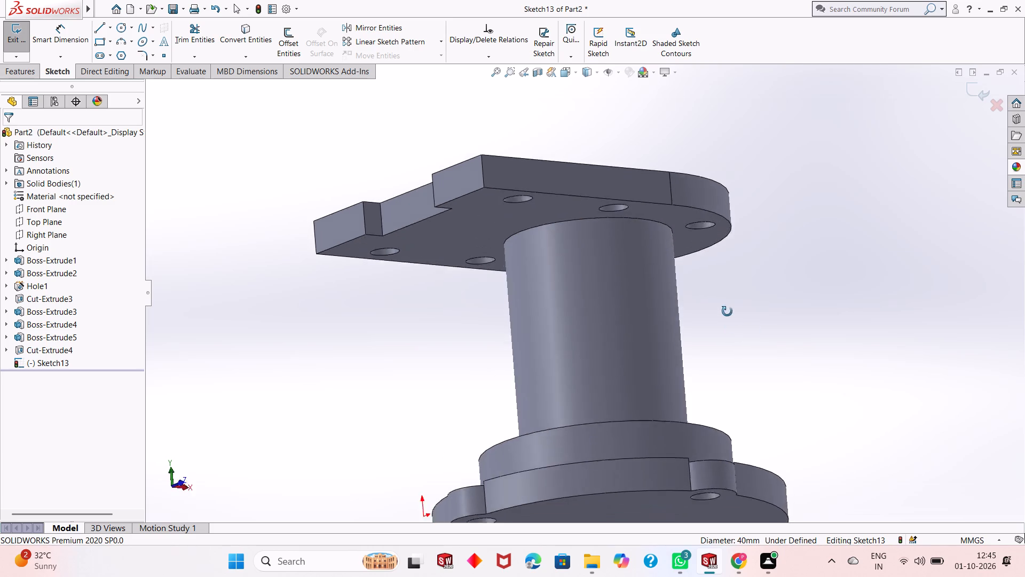
middle_click_drag(727, 311, 717, 275)
scroll(717, 274, "up", 1)
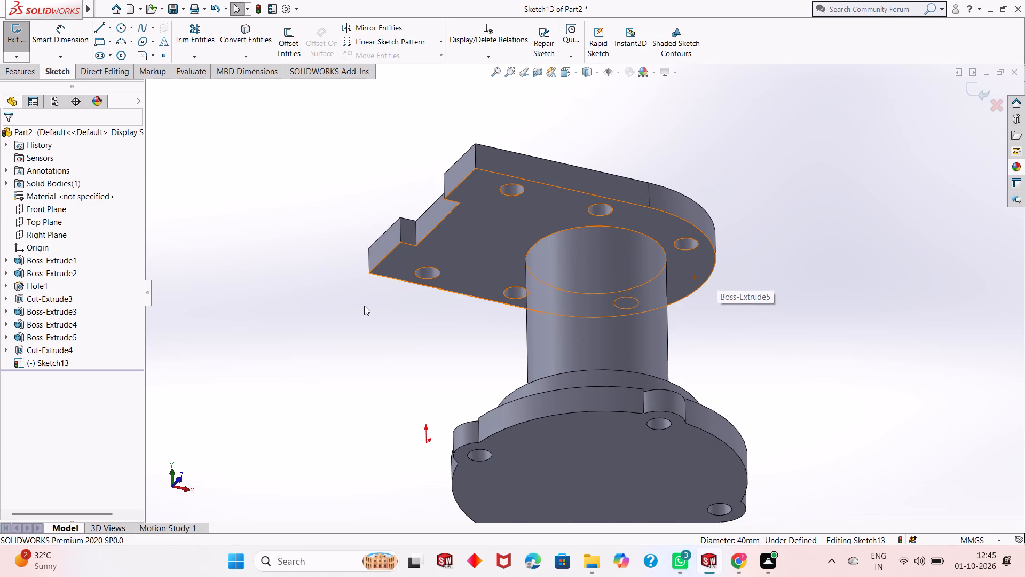
scroll(362, 307, "up", 1)
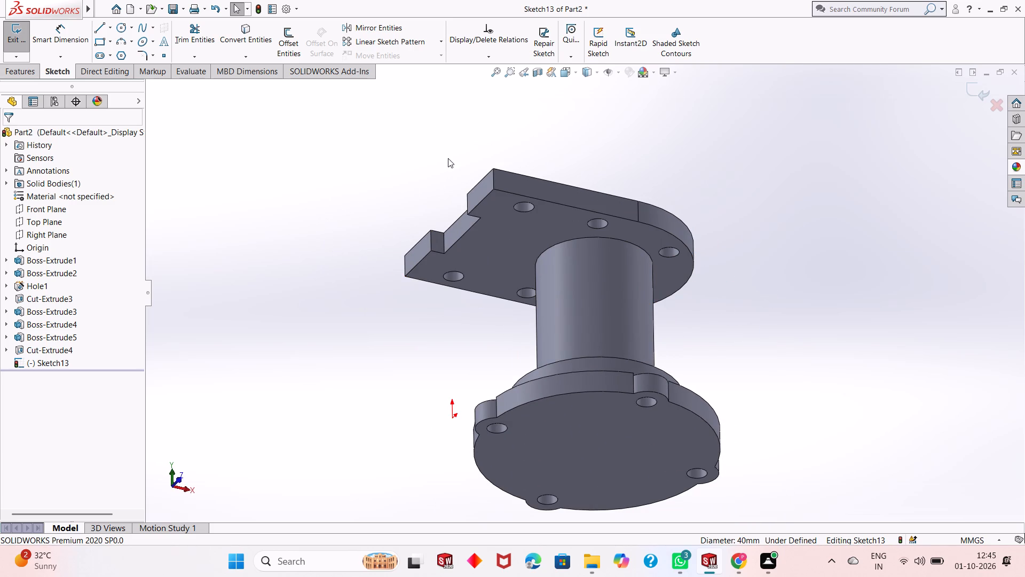
middle_click_drag(449, 155, 462, 417)
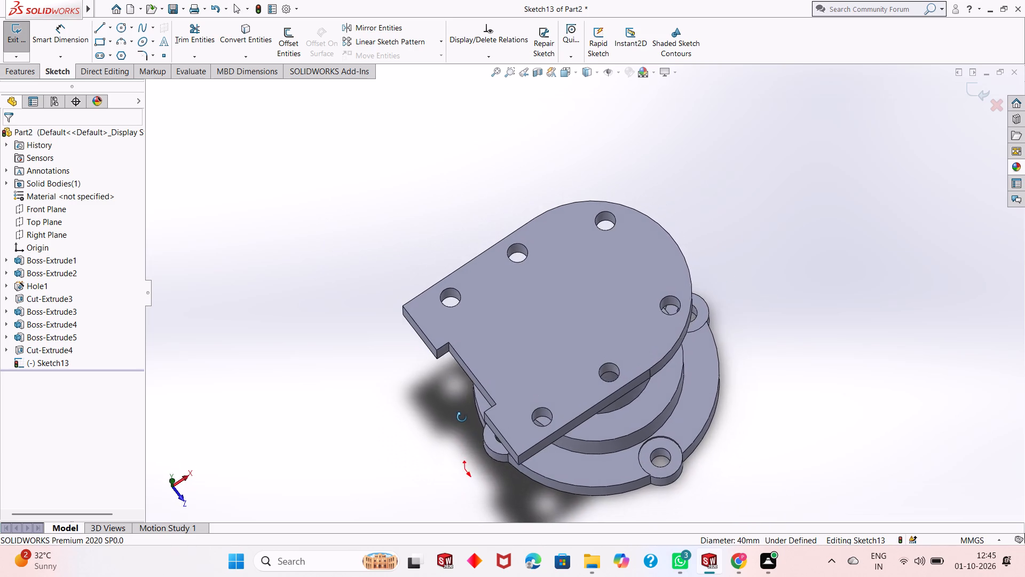
middle_click_drag(462, 417, 431, 430)
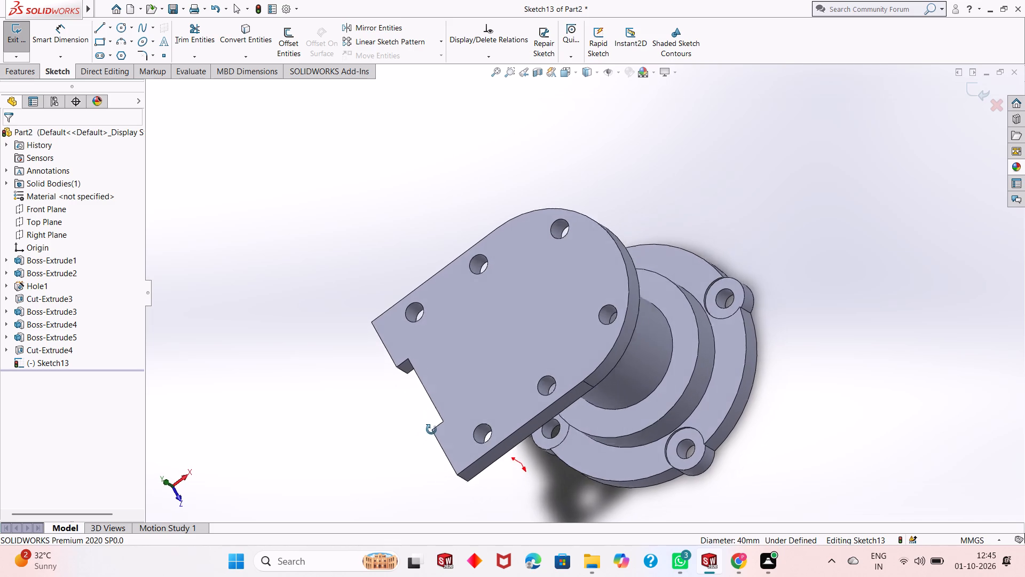
middle_click_drag(431, 430, 417, 140)
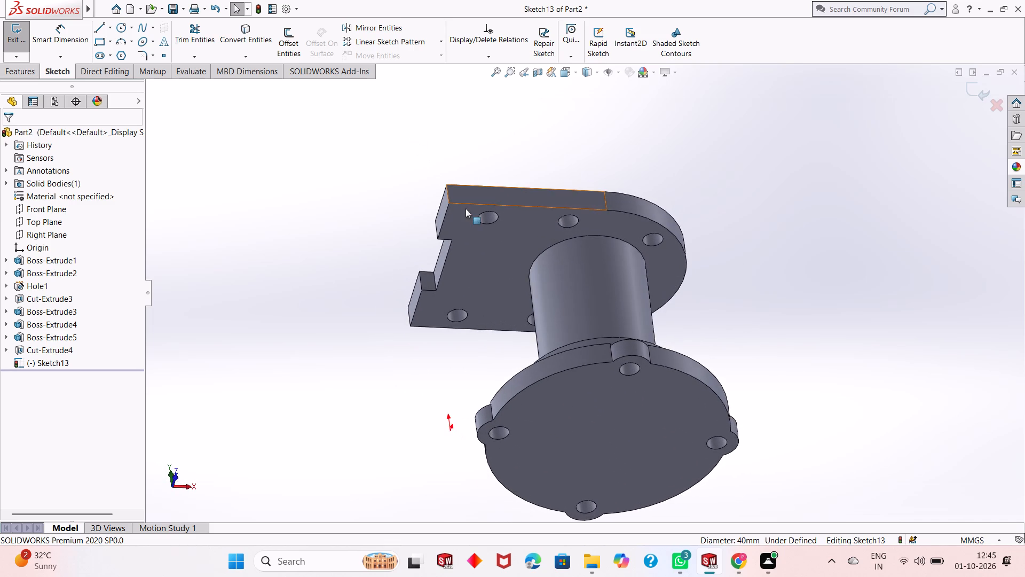
scroll(466, 208, "down", 2)
scroll(475, 288, "down", 2)
scroll(478, 326, "up", 2)
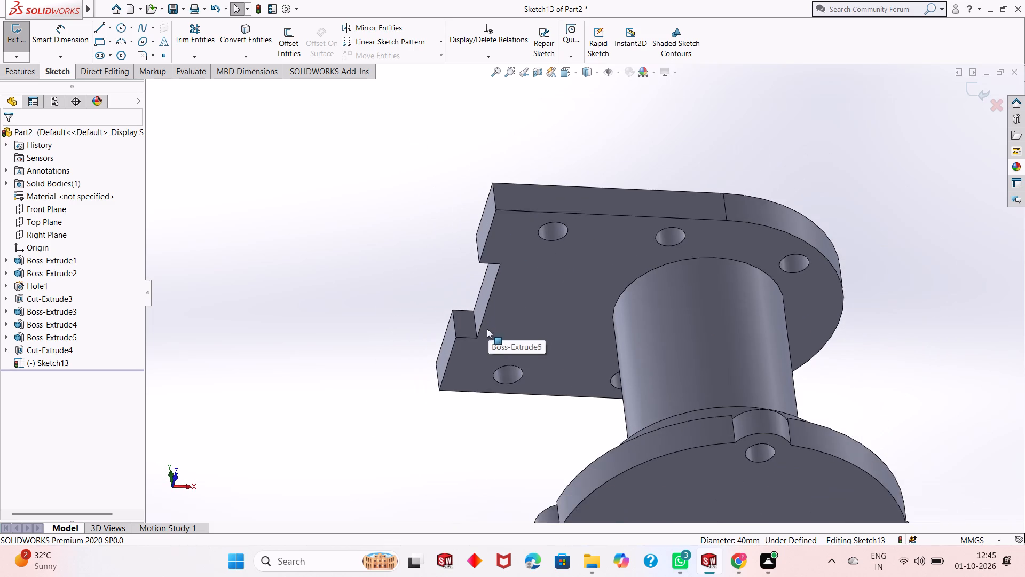
scroll(487, 329, "up", 2)
scroll(611, 393, "up", 1)
scroll(748, 407, "down", 2)
Examine the notched end faces, the back of the base flange and the column from the side.
middle_click_drag(337, 362, 403, 255)
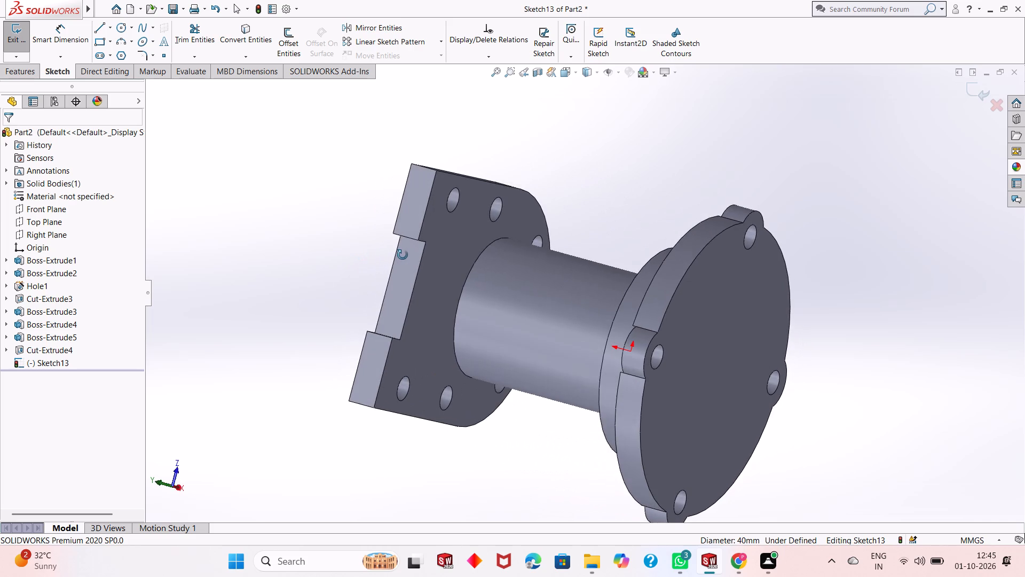
middle_click_drag(403, 255, 352, 266)
scroll(472, 247, "down", 2)
scroll(450, 309, "up", 1)
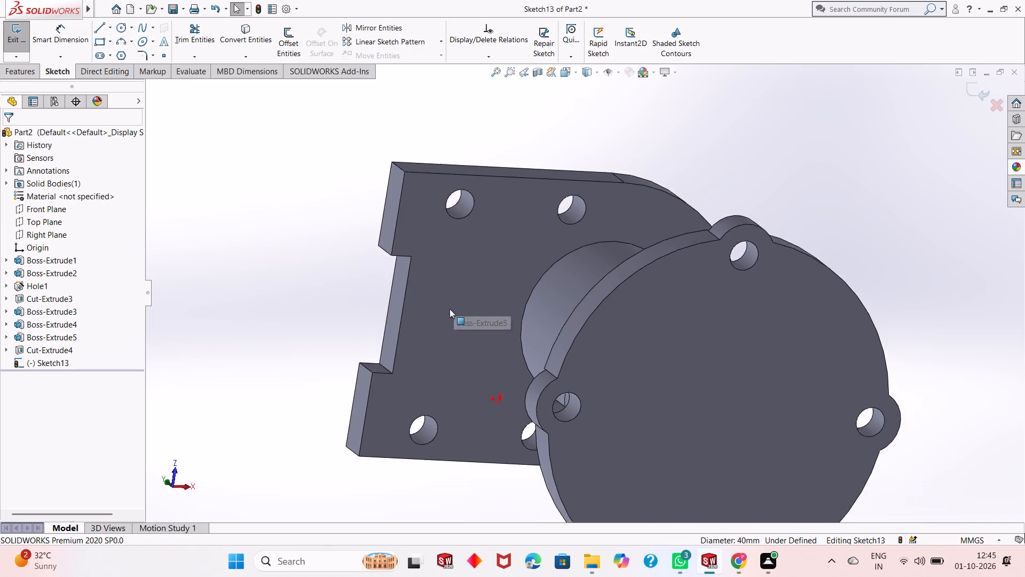
scroll(450, 309, "up", 2)
scroll(705, 356, "down", 1)
scroll(469, 450, "up", 3)
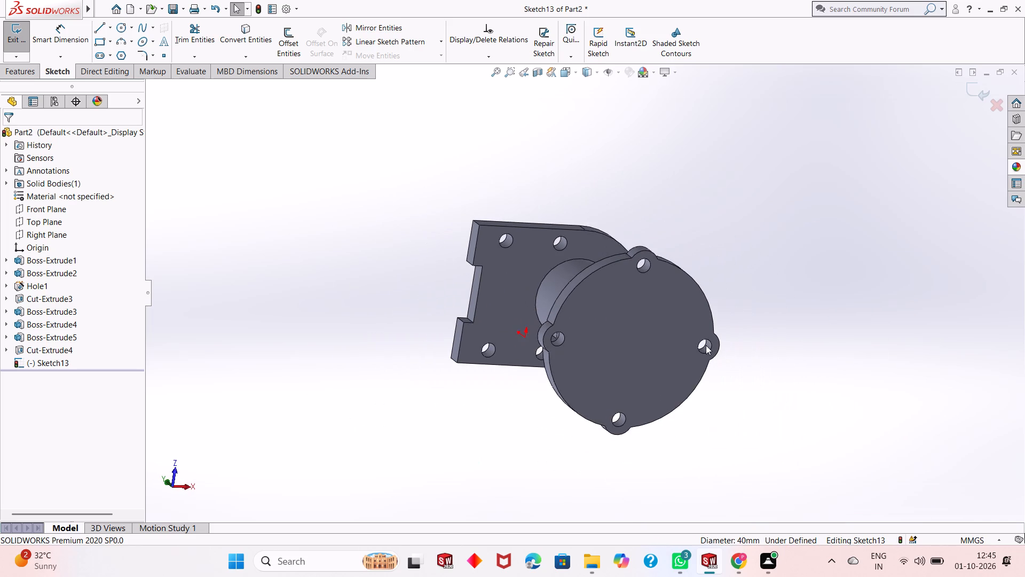
scroll(706, 345, "down", 2)
middle_click_drag(422, 422, 404, 424)
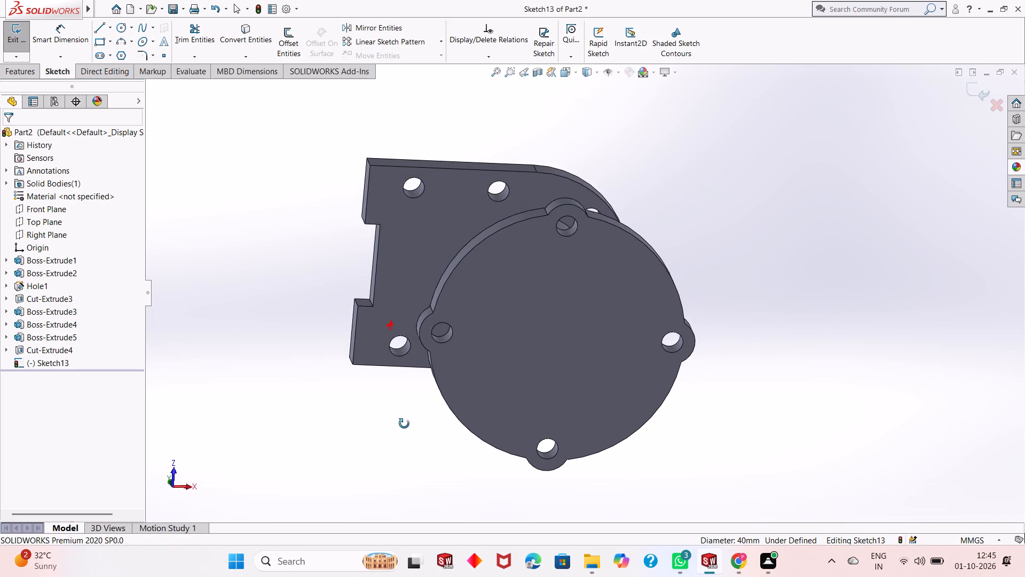
middle_click_drag(404, 424, 575, 393)
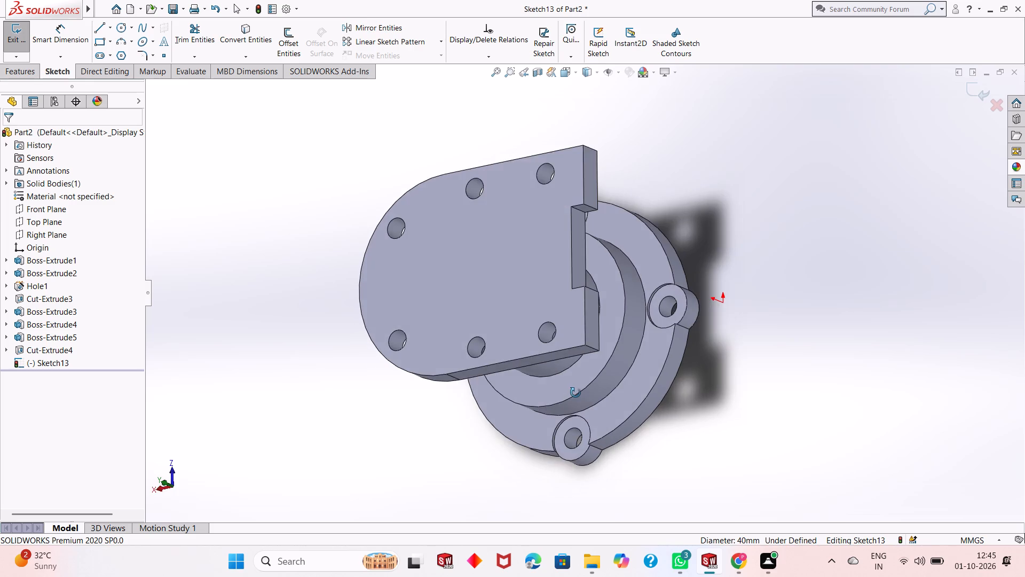
middle_click_drag(575, 393, 464, 406)
middle_click_drag(484, 179, 494, 292)
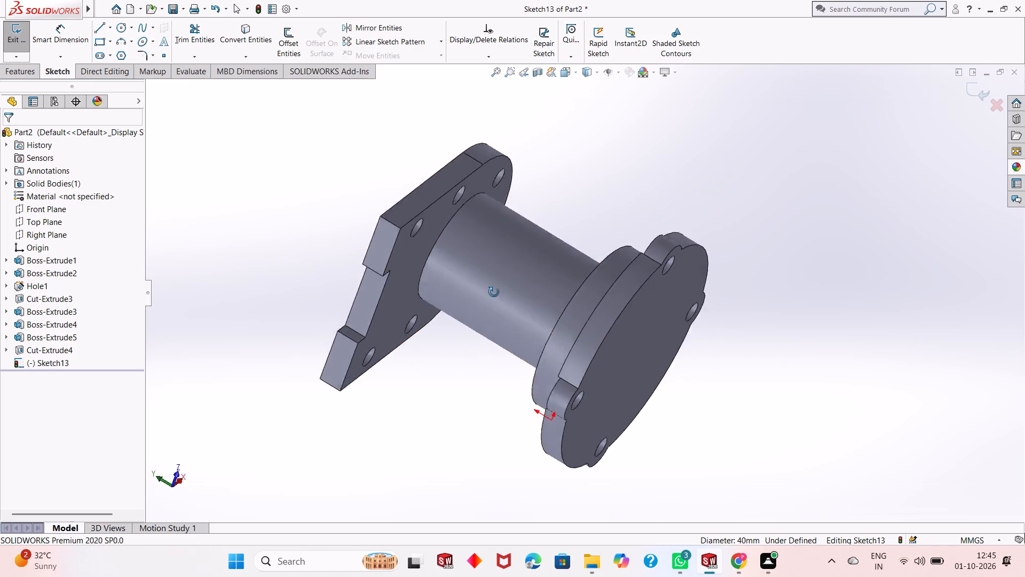
middle_click_drag(494, 292, 530, 399)
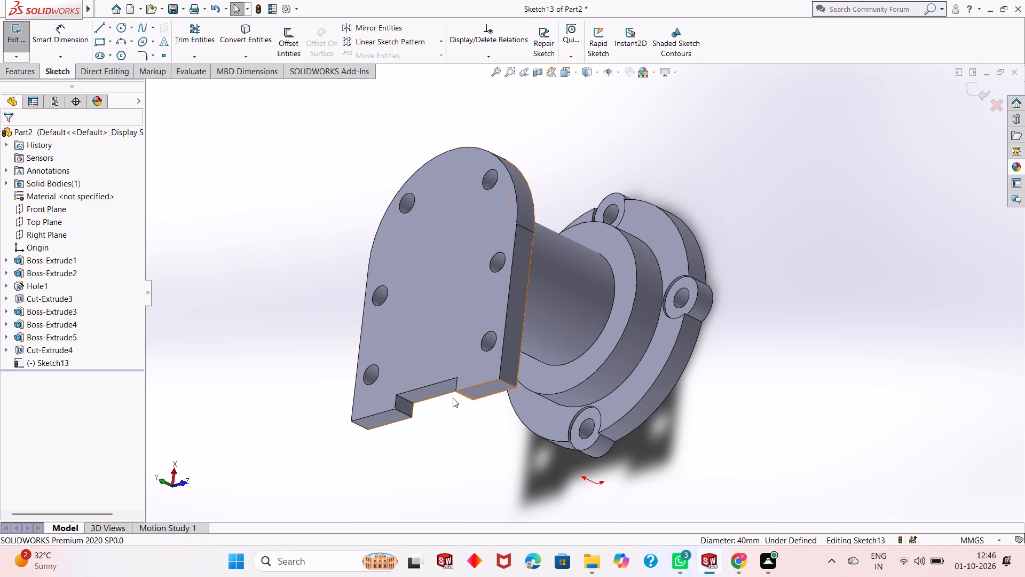
Facing the notched end squarely, sketch a corner rectangle about 49 mm by 12 mm hanging from the top plate's bottom edge across the column.
left_click(393, 416)
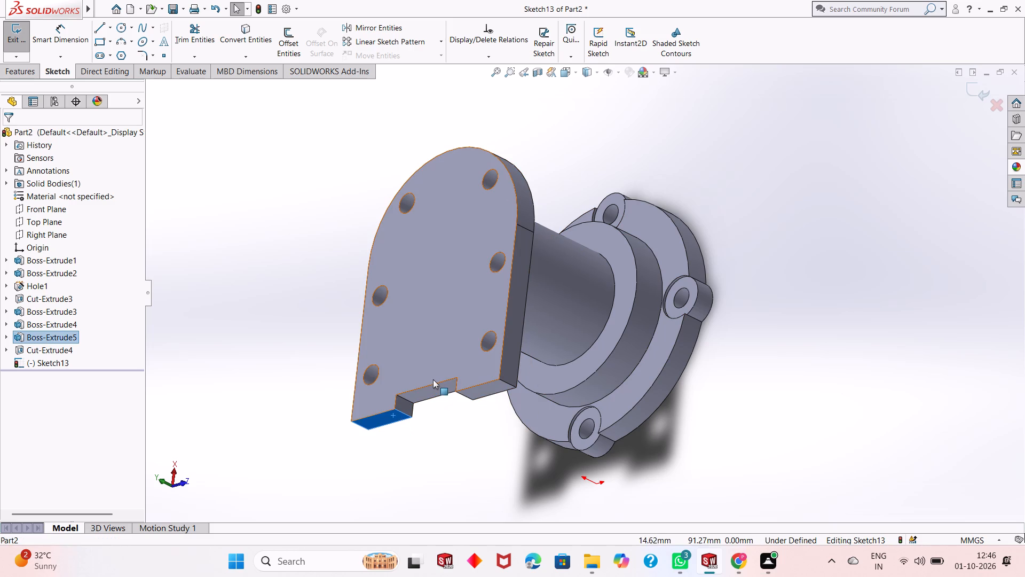
key("Escape")
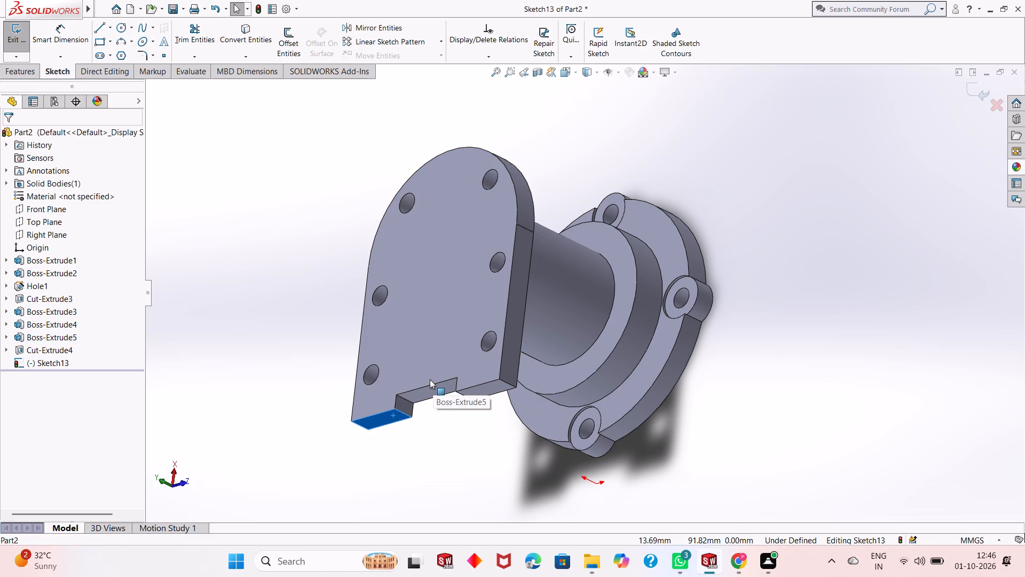
key("ctrl+8")
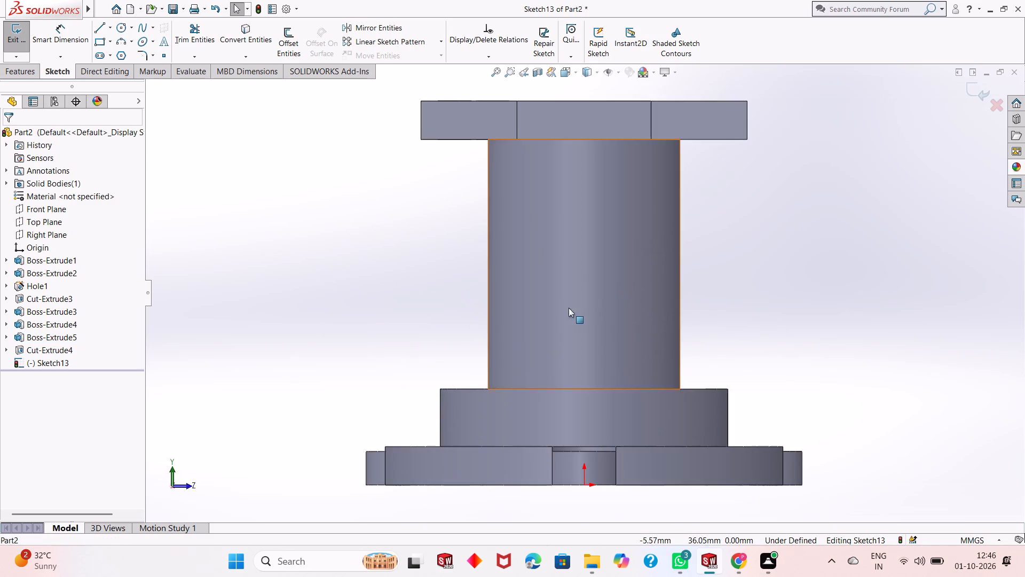
scroll(583, 268, "up", 2)
scroll(628, 146, "down", 1)
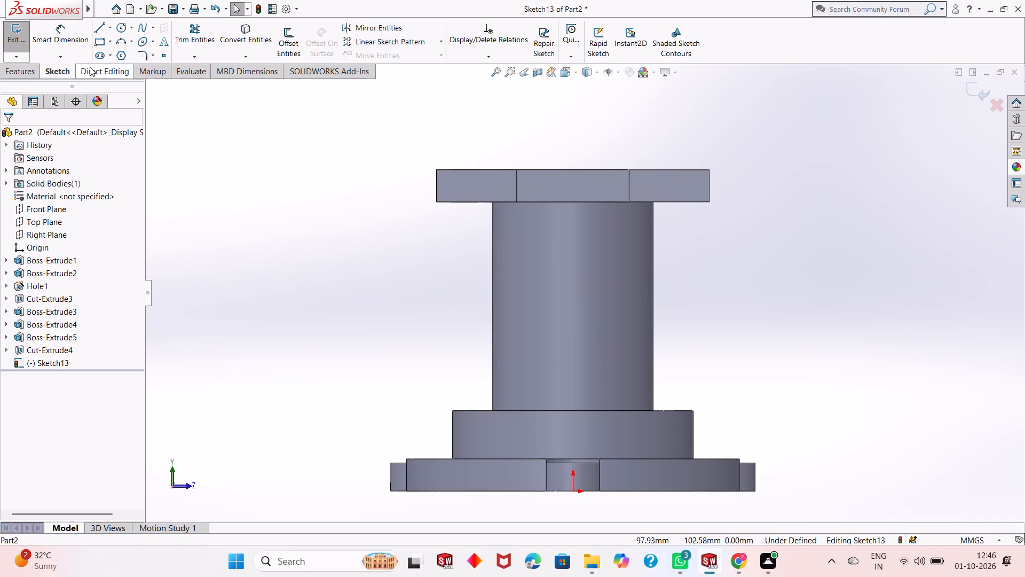
left_click(98, 44)
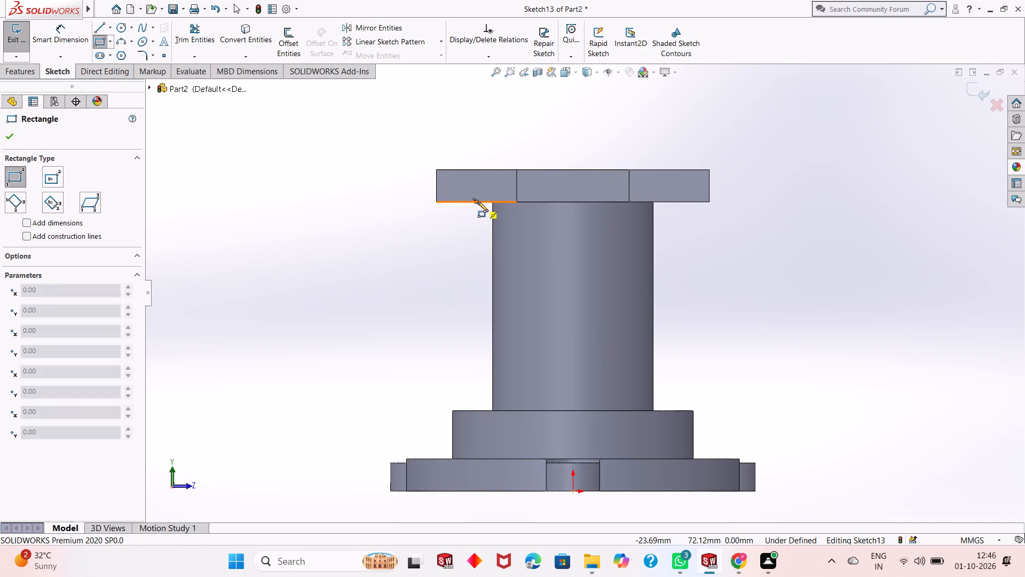
left_click(478, 201)
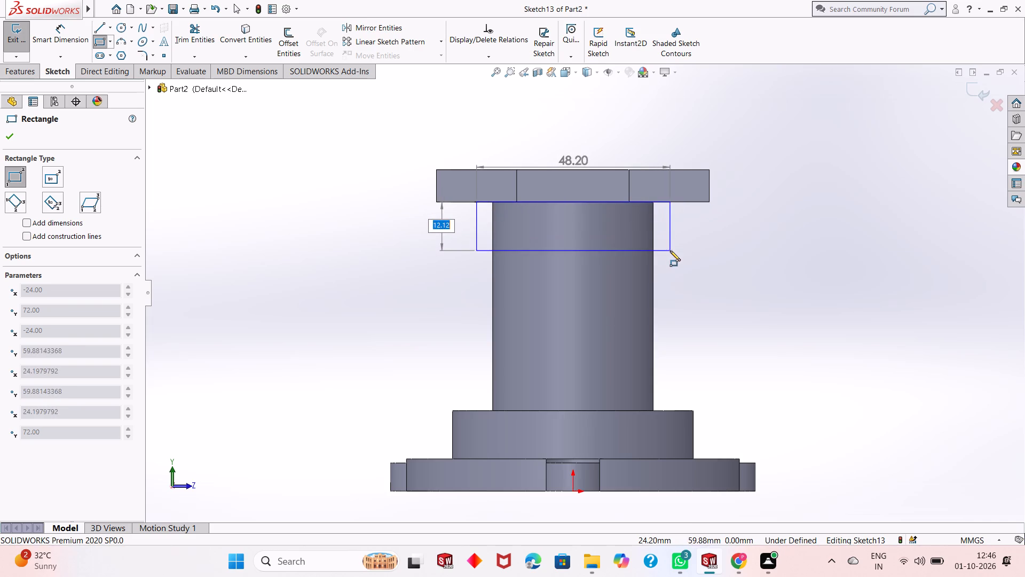
left_click(675, 251)
right_click(261, 195)
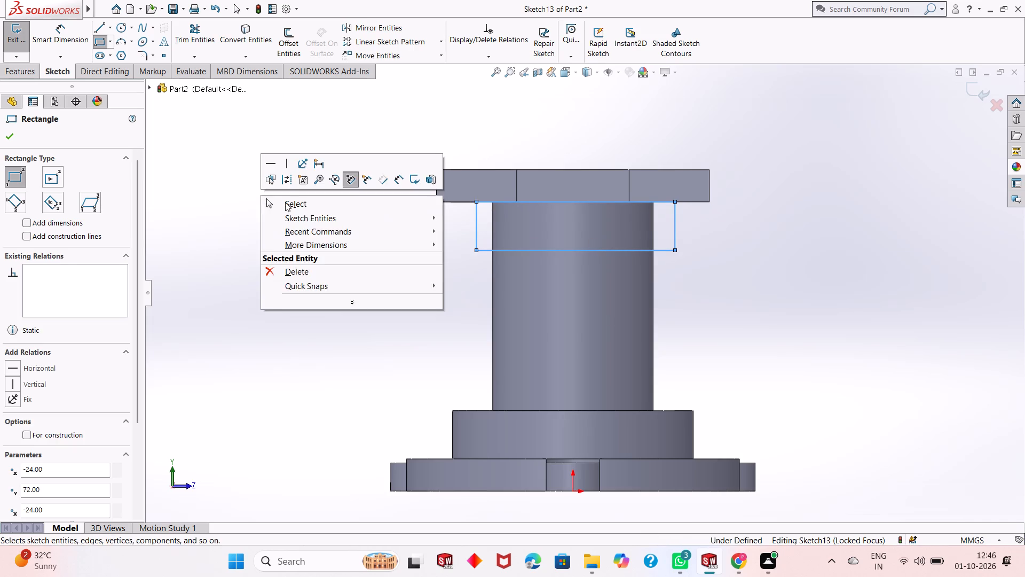
left_click(286, 202)
Dimension the horizontal distance from the rectangle's top-edge midpoint to its lower-left corner as 20 mm.
left_click(83, 39)
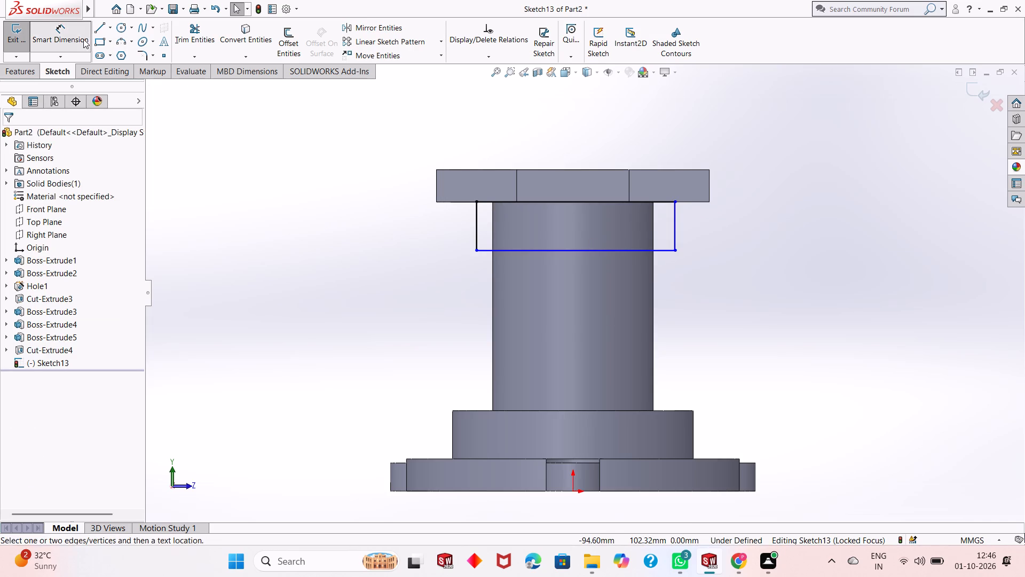
left_click(575, 201)
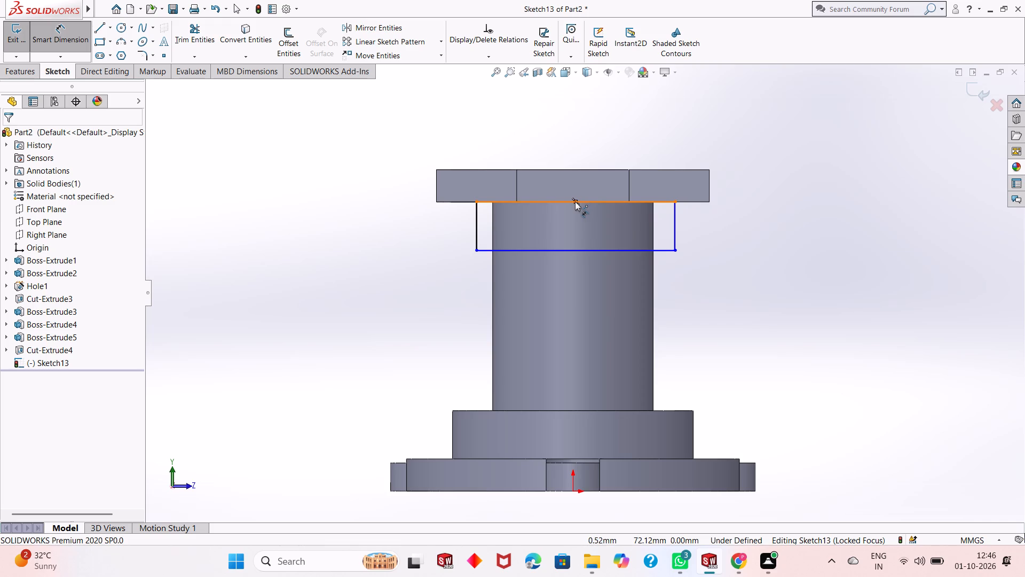
left_click(476, 253)
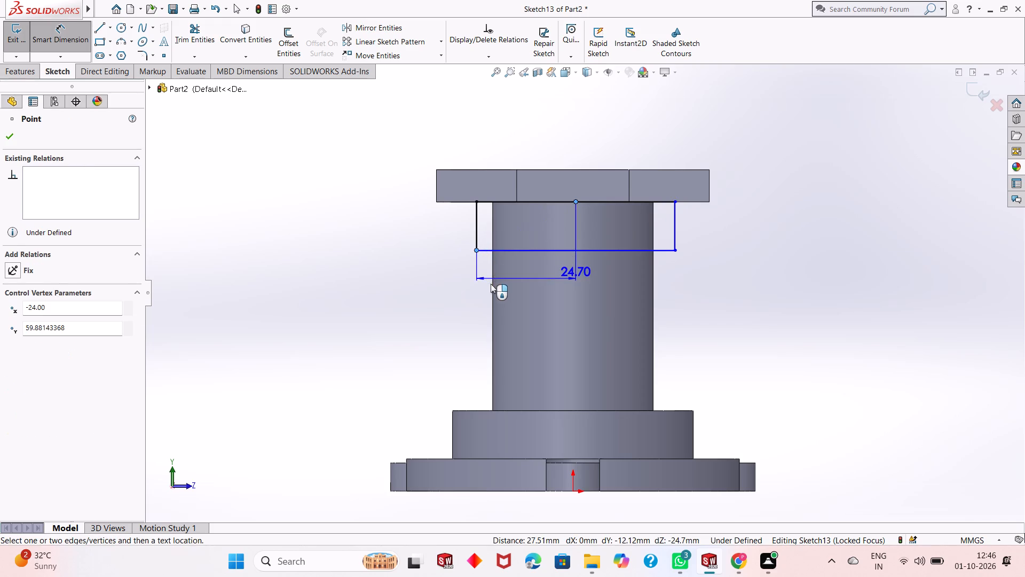
left_click(498, 292)
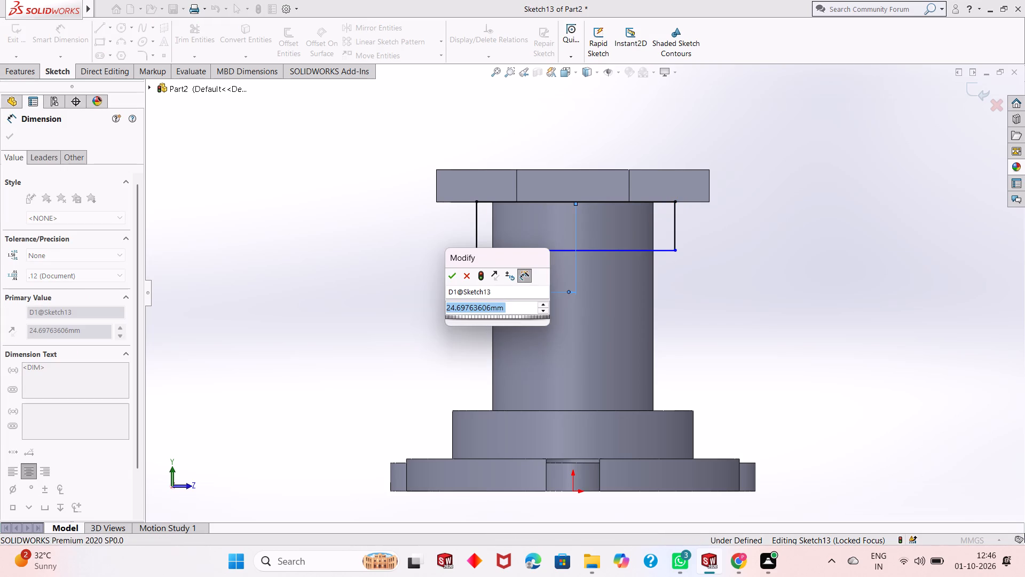
type("20")
key("Return")
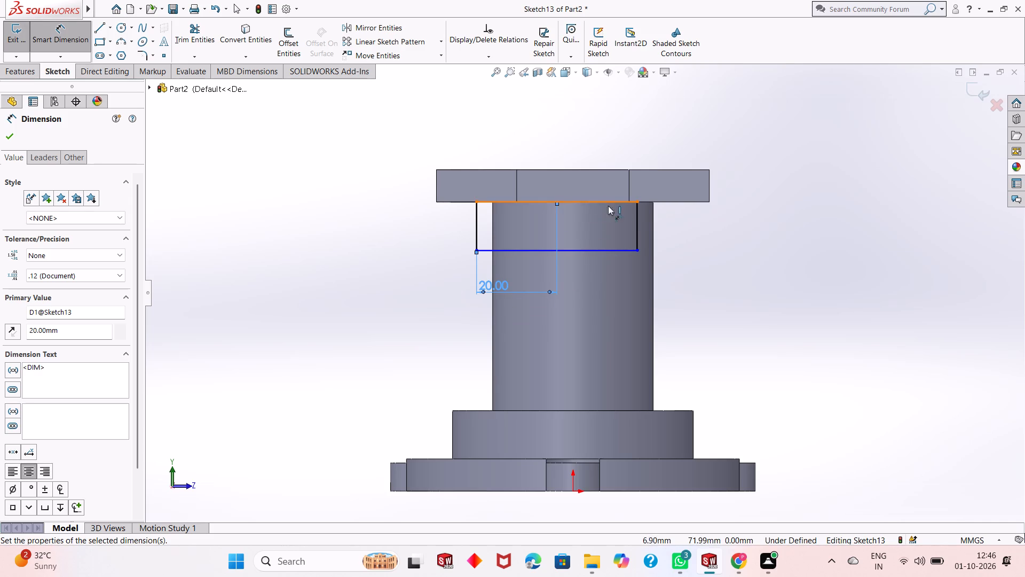
Undo the 20 mm dimension and the corner rectangle sketched beneath the top plate.
left_click(605, 248)
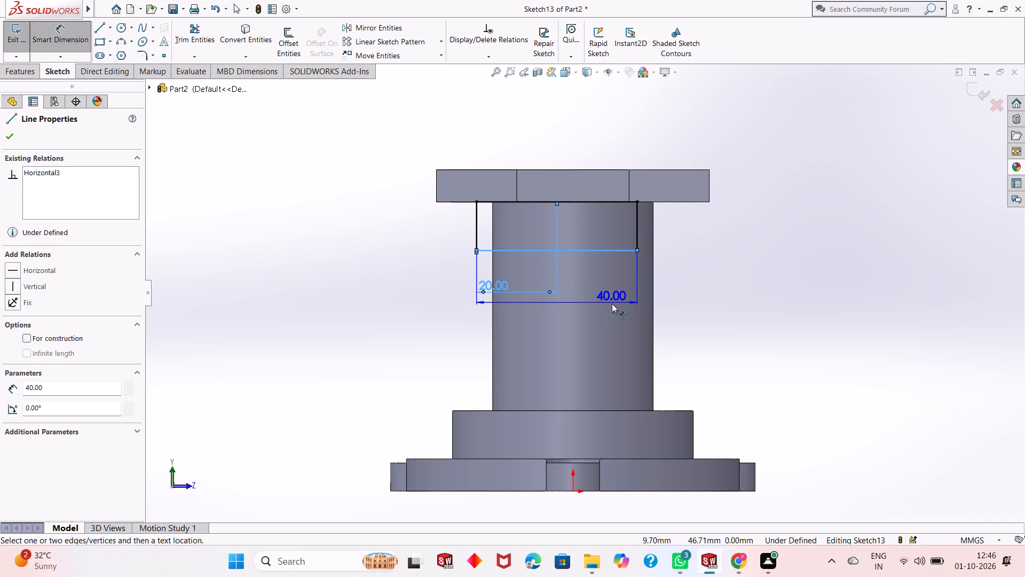
key("Escape")
key("ctrl+z")
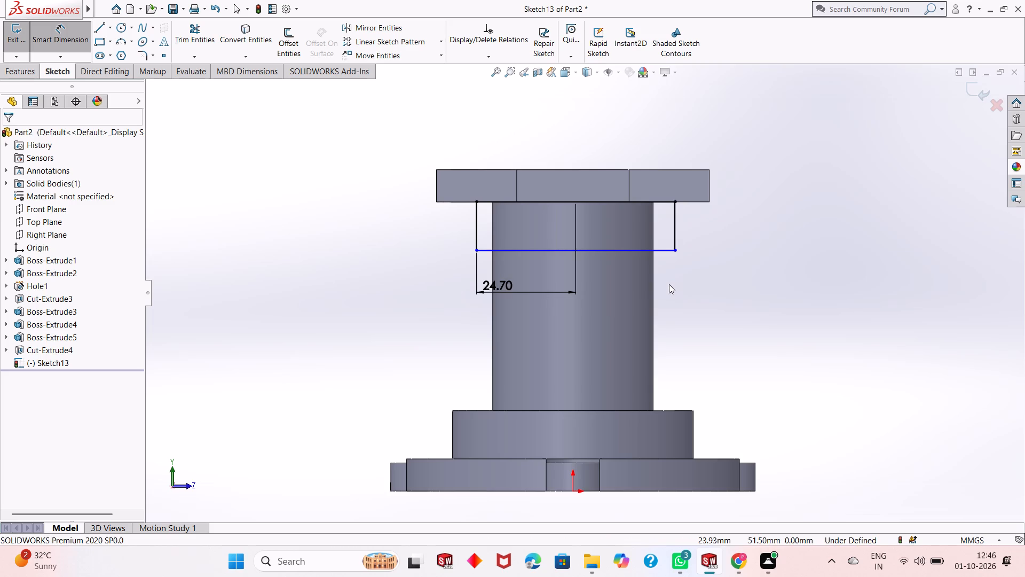
double_click(498, 290)
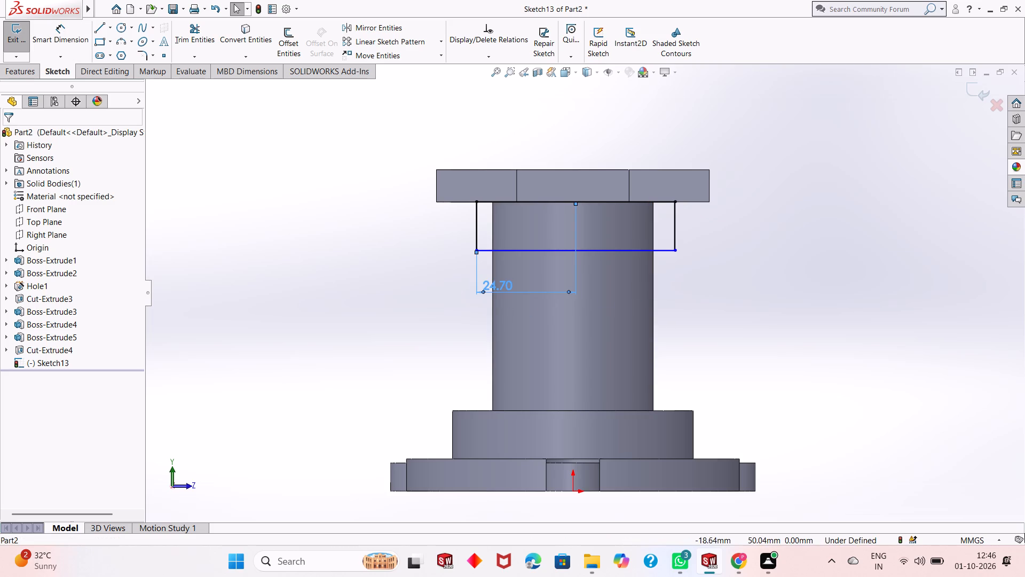
key("Escape")
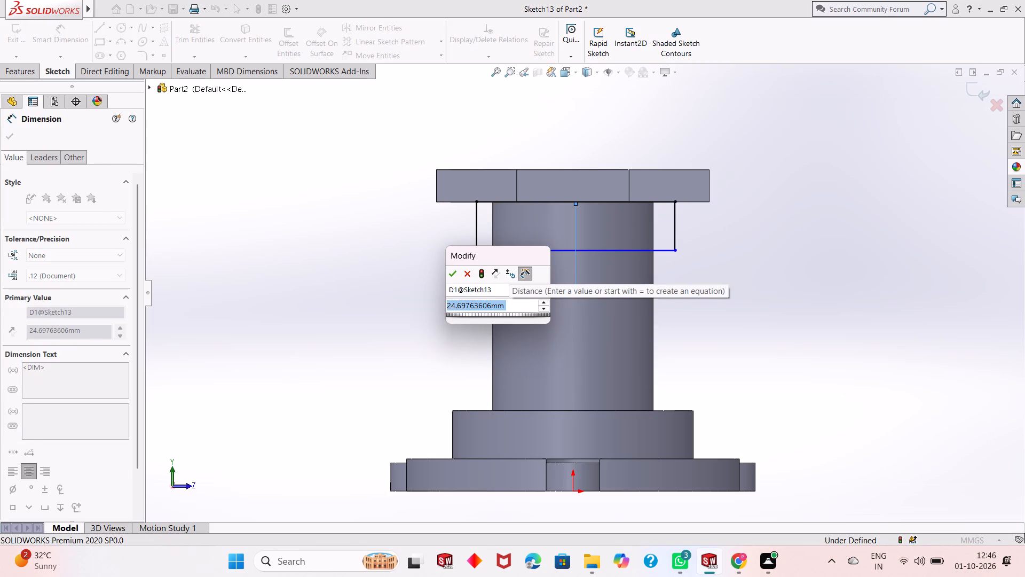
key("Escape")
key("ctrl+z")
key("ctrl+z")
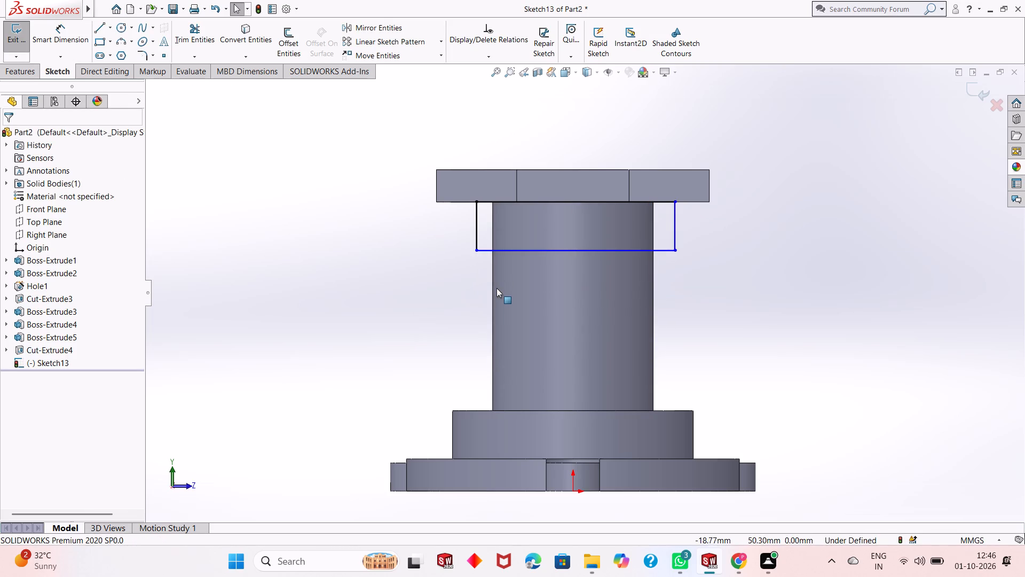
key("ctrl+z")
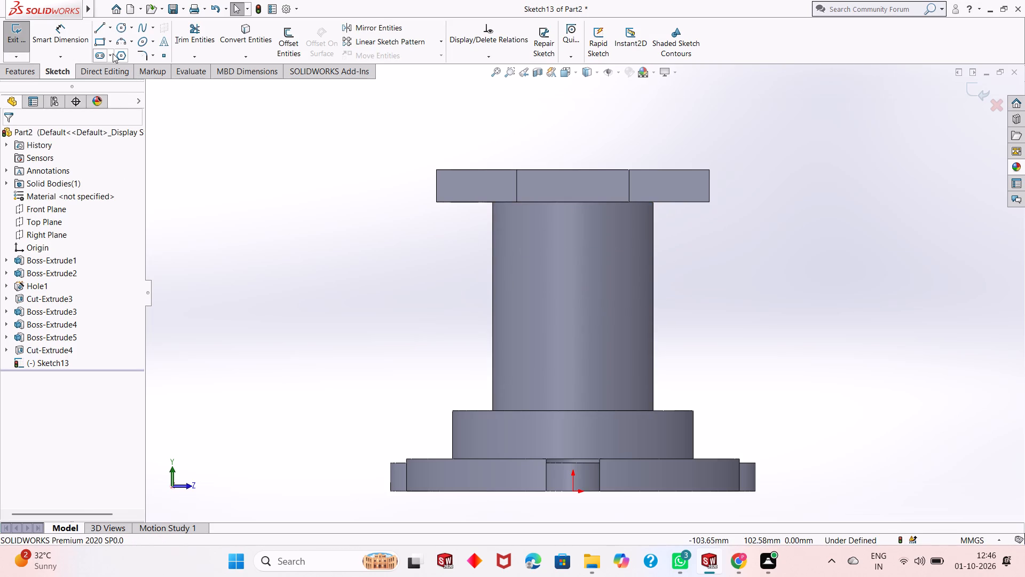
Sketch a corner rectangle about 47 mm wide hanging from the top plate's bottom edge across the column.
left_click(97, 44)
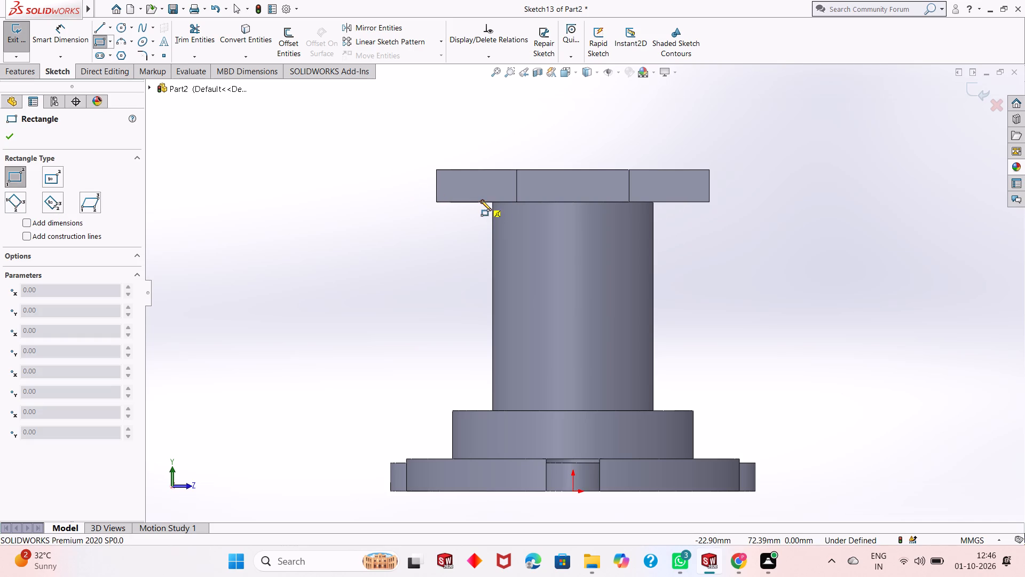
left_click(483, 201)
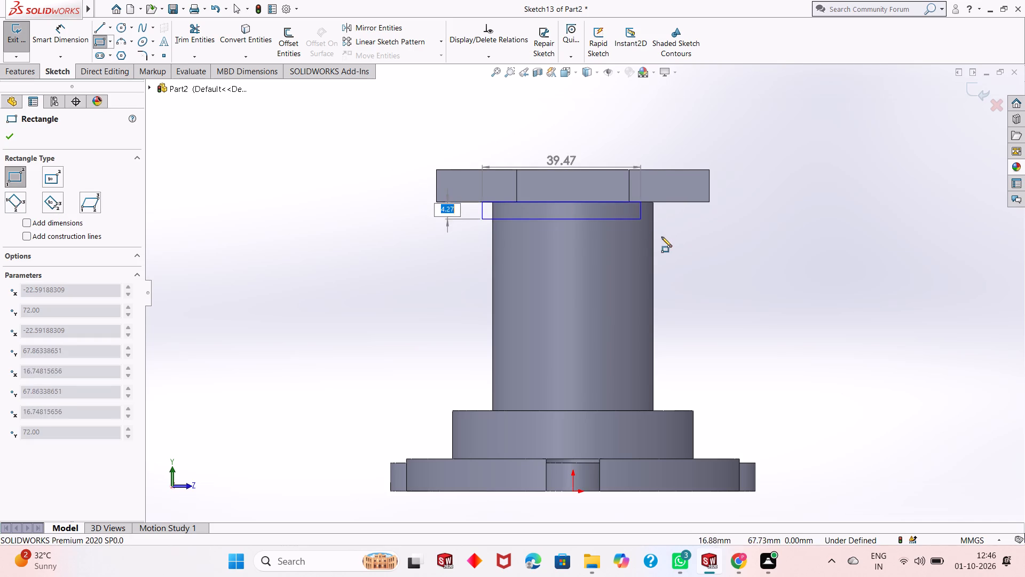
left_click(673, 316)
right_click(752, 204)
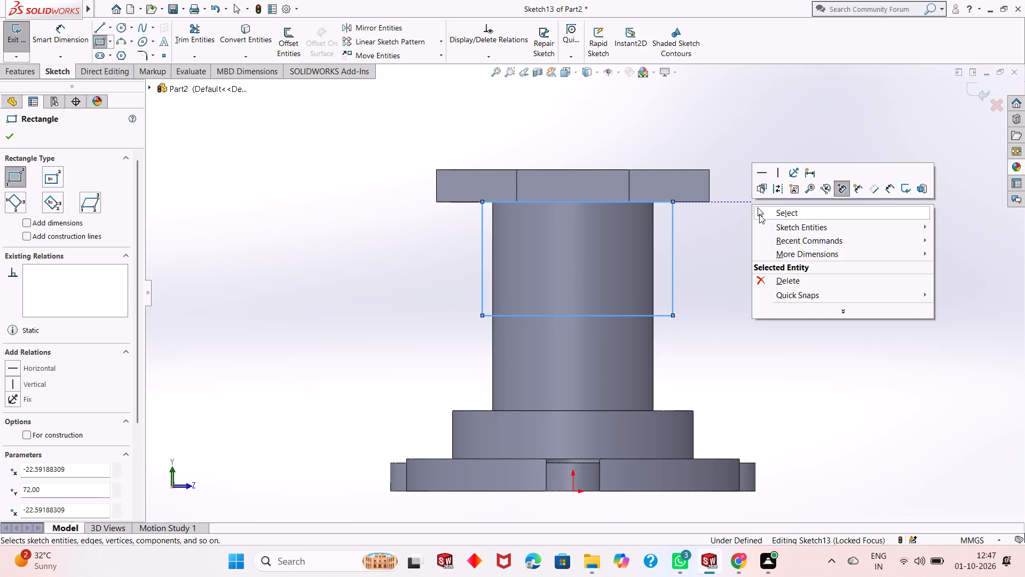
left_click(761, 216)
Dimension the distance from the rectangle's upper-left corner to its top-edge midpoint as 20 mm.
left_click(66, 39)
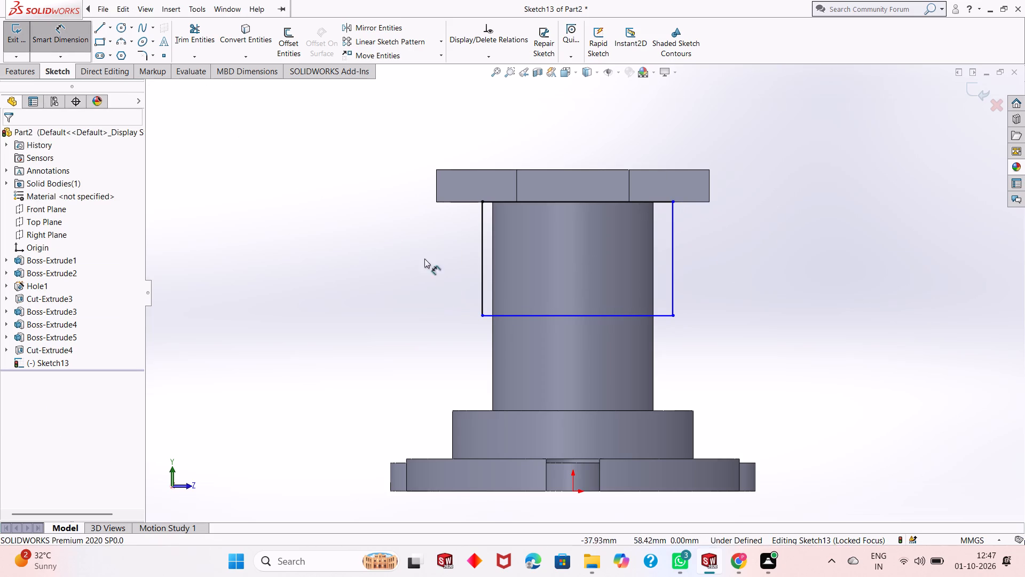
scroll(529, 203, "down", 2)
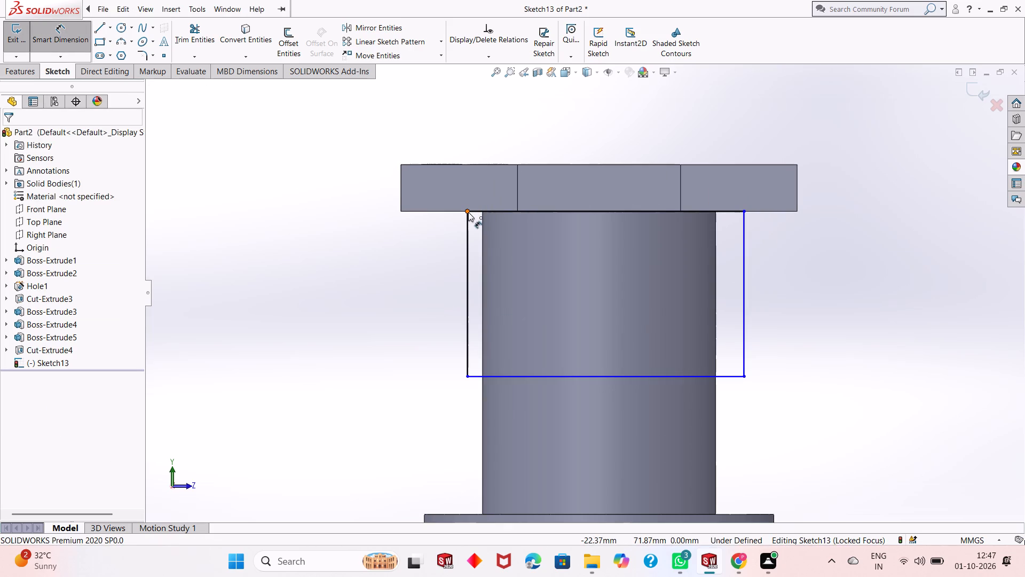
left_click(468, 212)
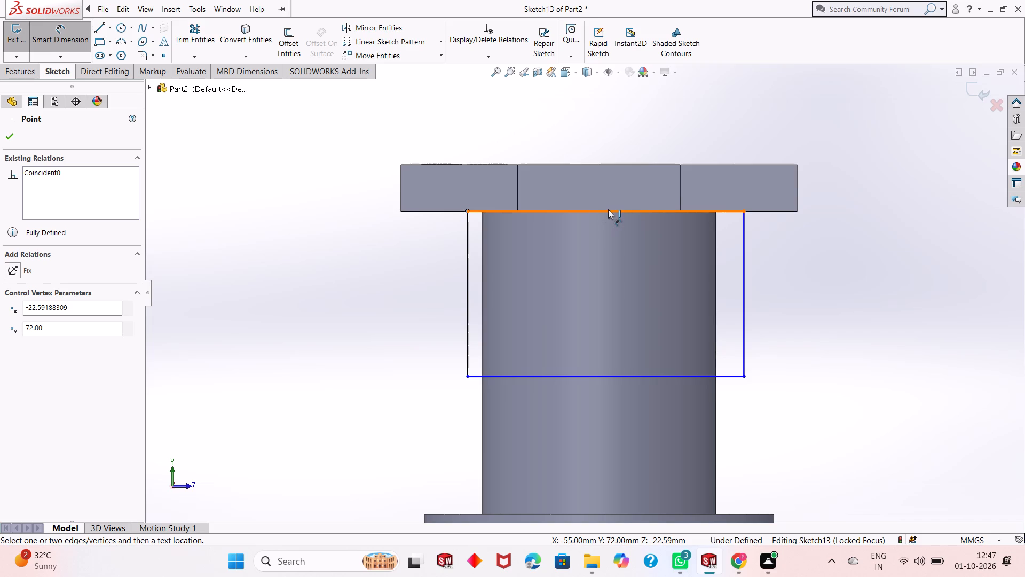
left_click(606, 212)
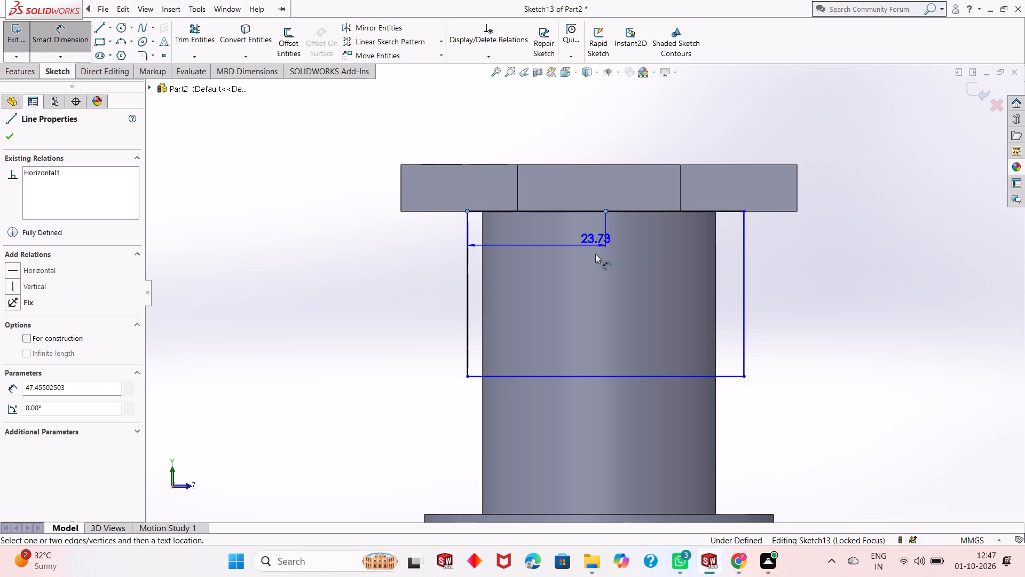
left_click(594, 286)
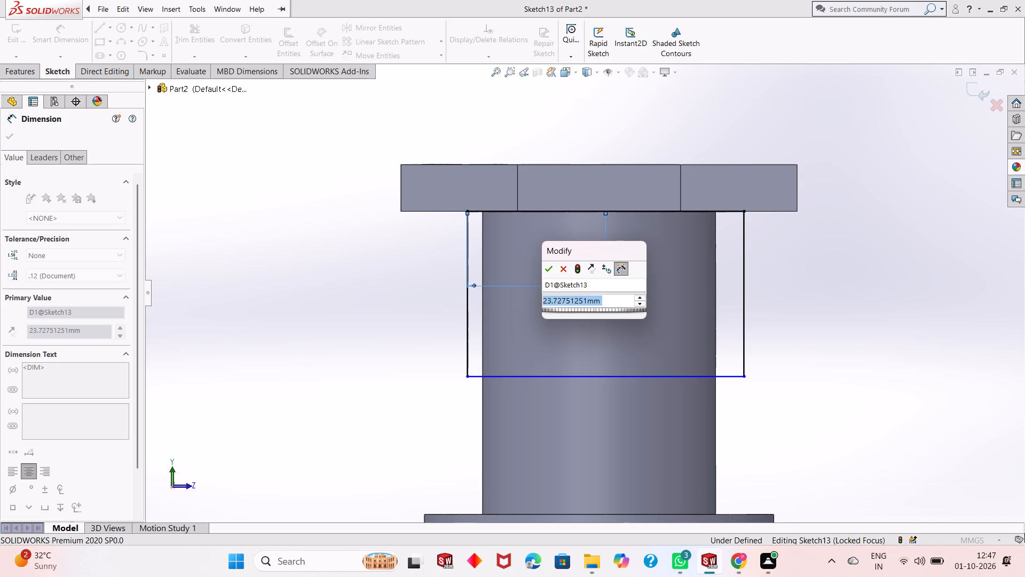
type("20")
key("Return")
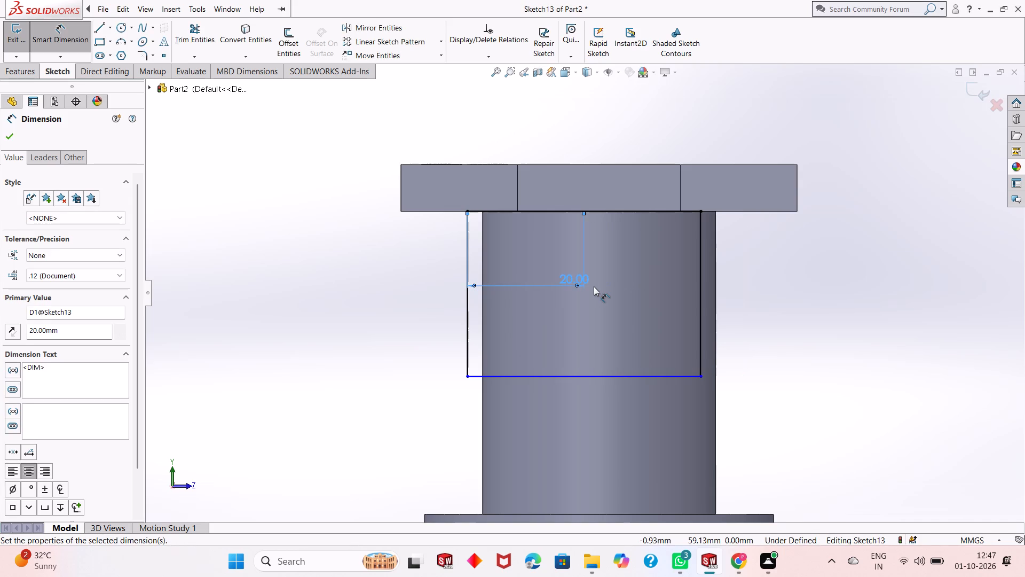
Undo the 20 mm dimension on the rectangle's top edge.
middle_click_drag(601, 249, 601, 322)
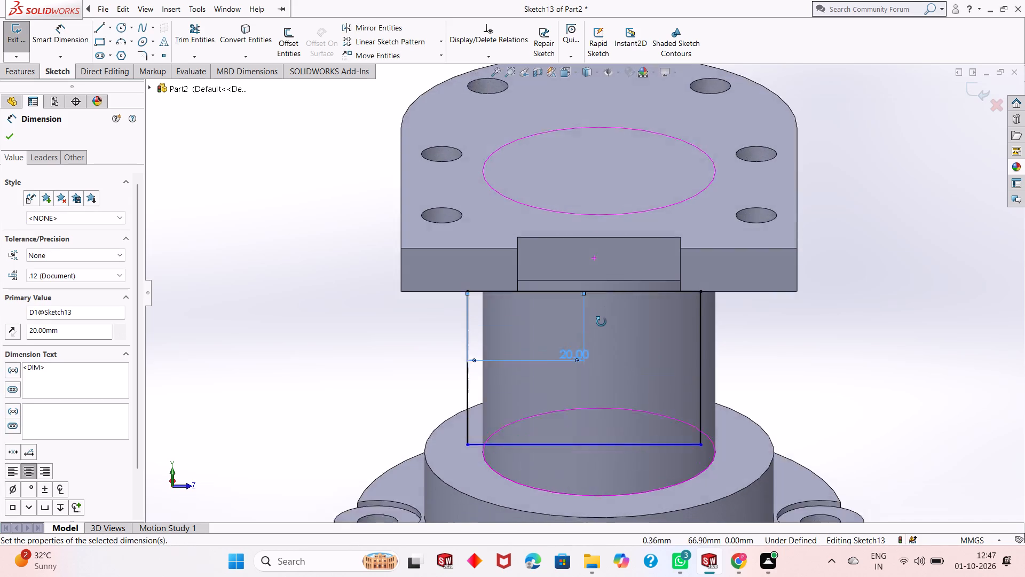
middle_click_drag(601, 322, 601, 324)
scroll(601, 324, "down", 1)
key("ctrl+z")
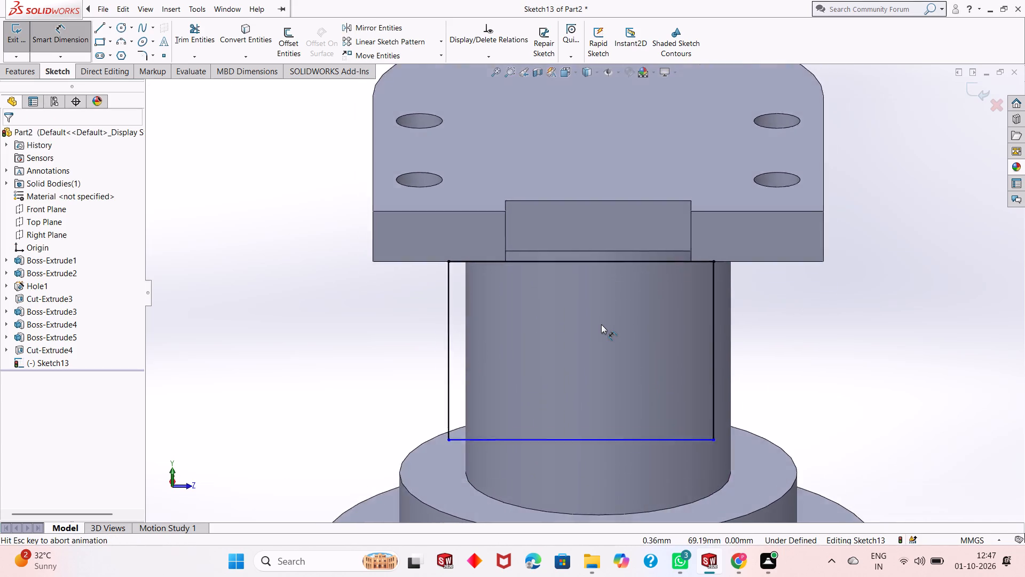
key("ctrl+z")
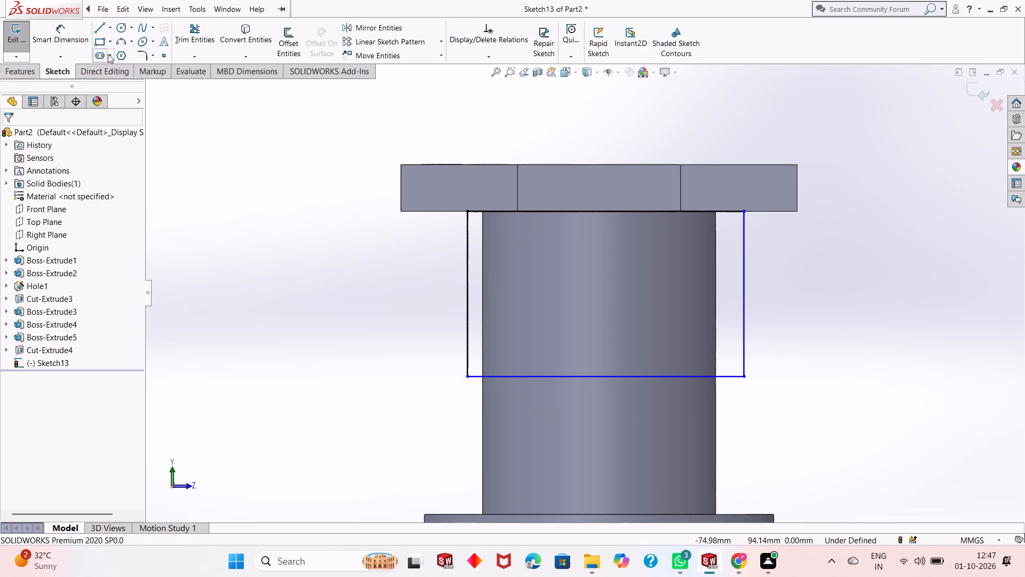
Dimension the rectangle's bottom edge as 40 mm.
left_click(77, 38)
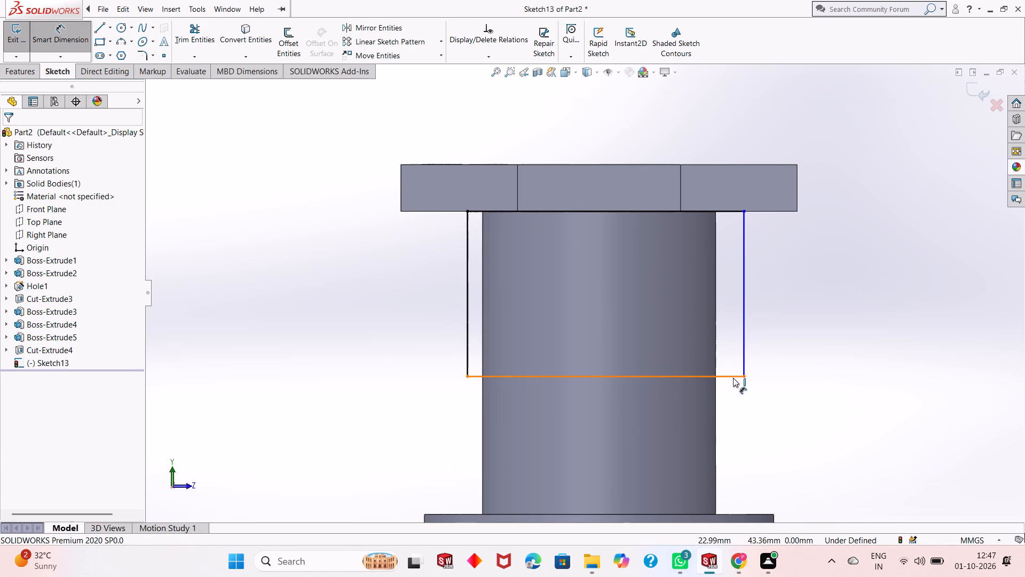
left_click(733, 378)
left_click(739, 425)
type("40")
key("Return")
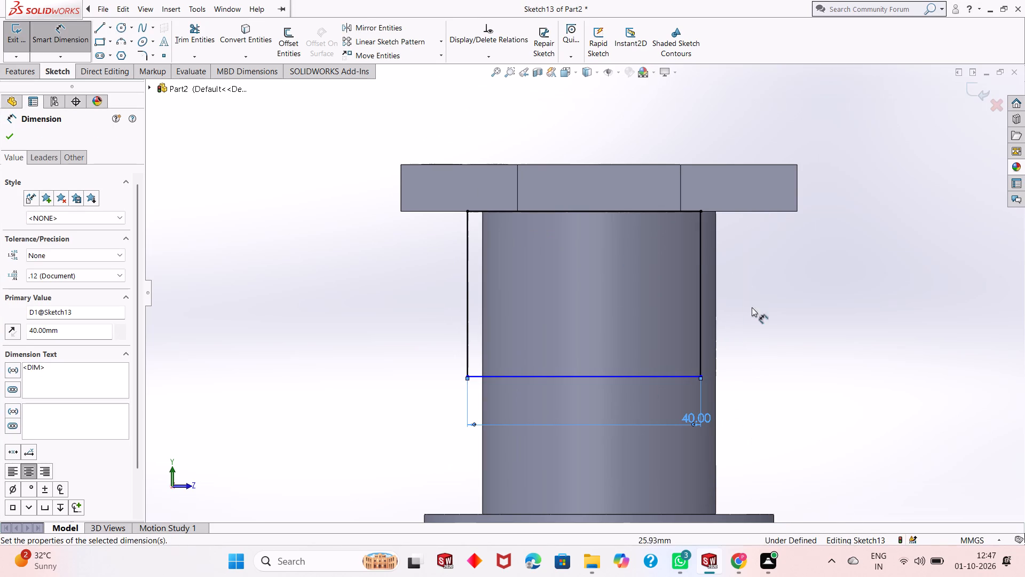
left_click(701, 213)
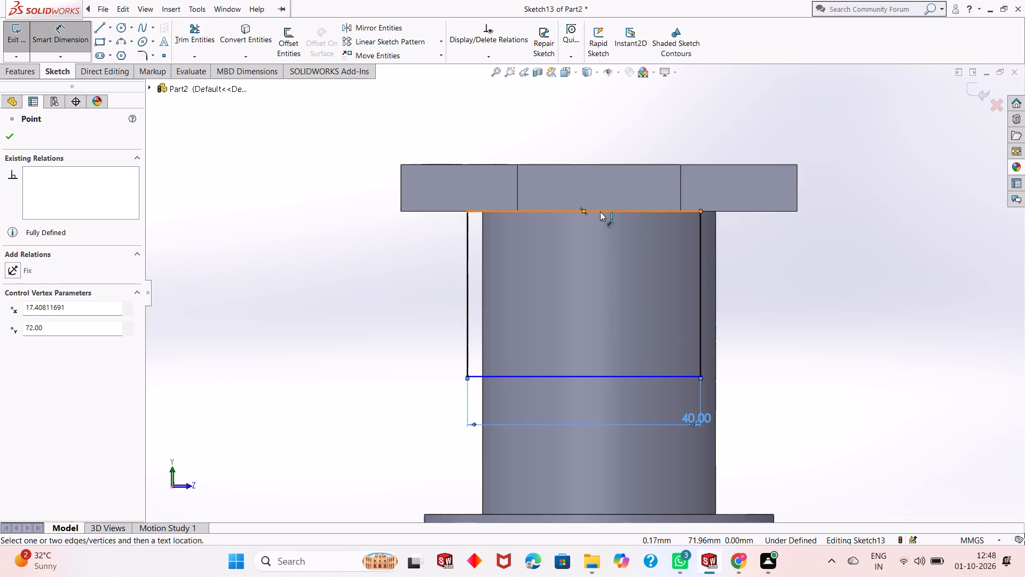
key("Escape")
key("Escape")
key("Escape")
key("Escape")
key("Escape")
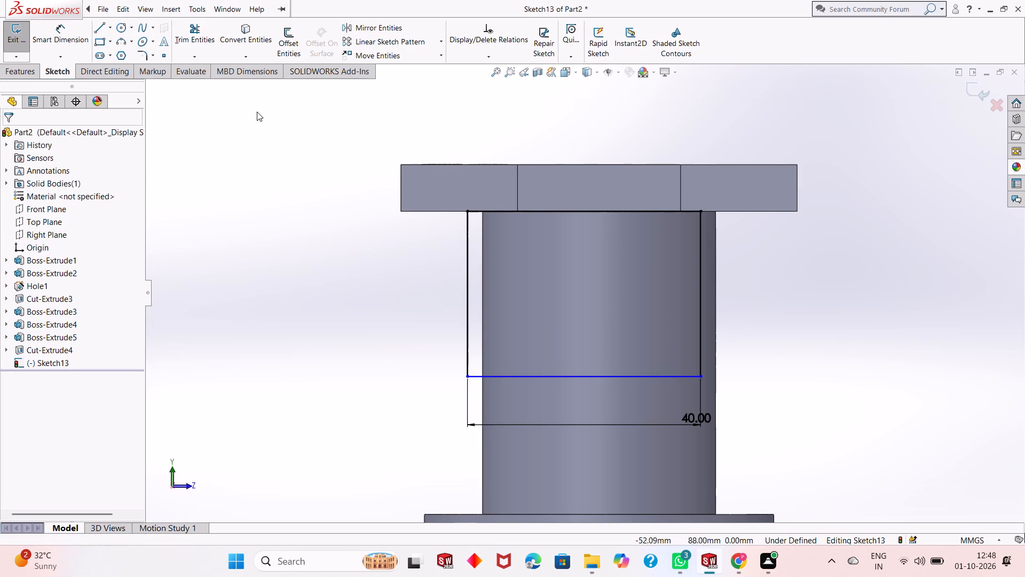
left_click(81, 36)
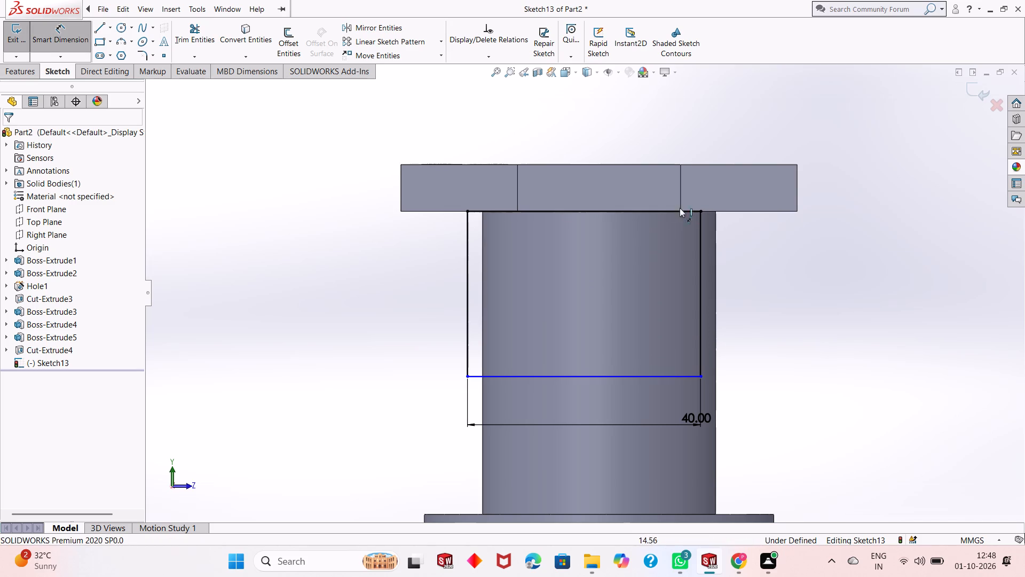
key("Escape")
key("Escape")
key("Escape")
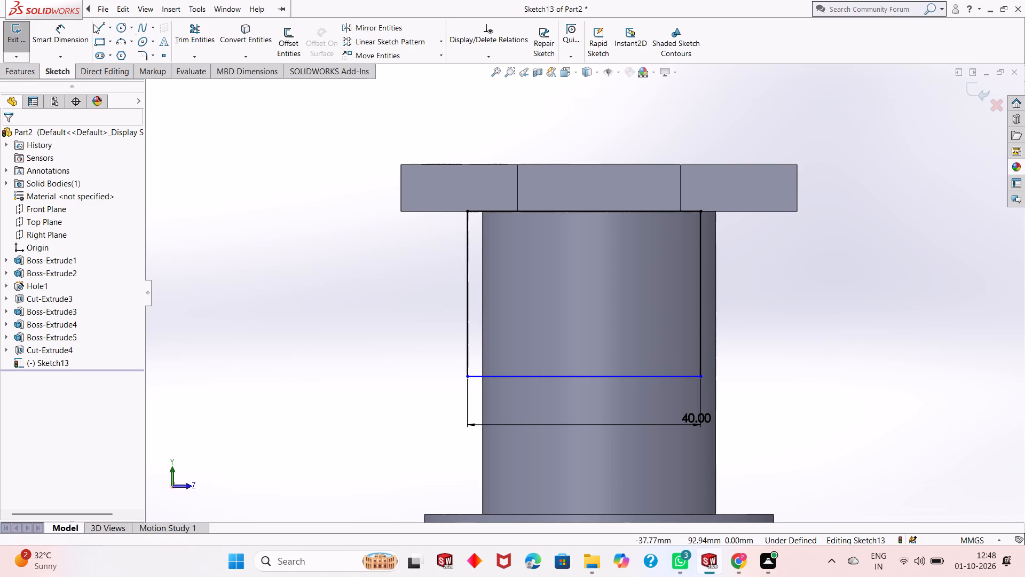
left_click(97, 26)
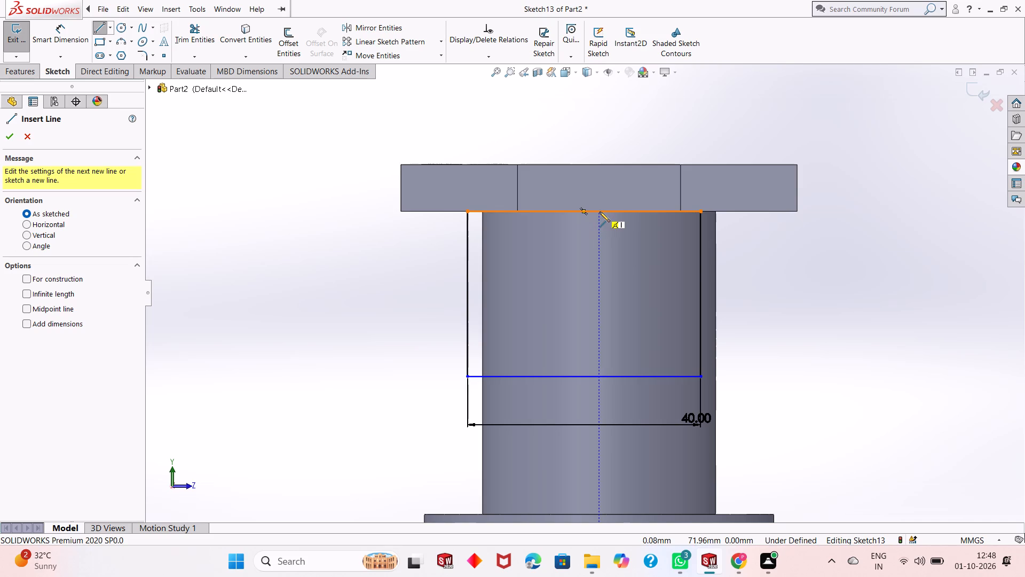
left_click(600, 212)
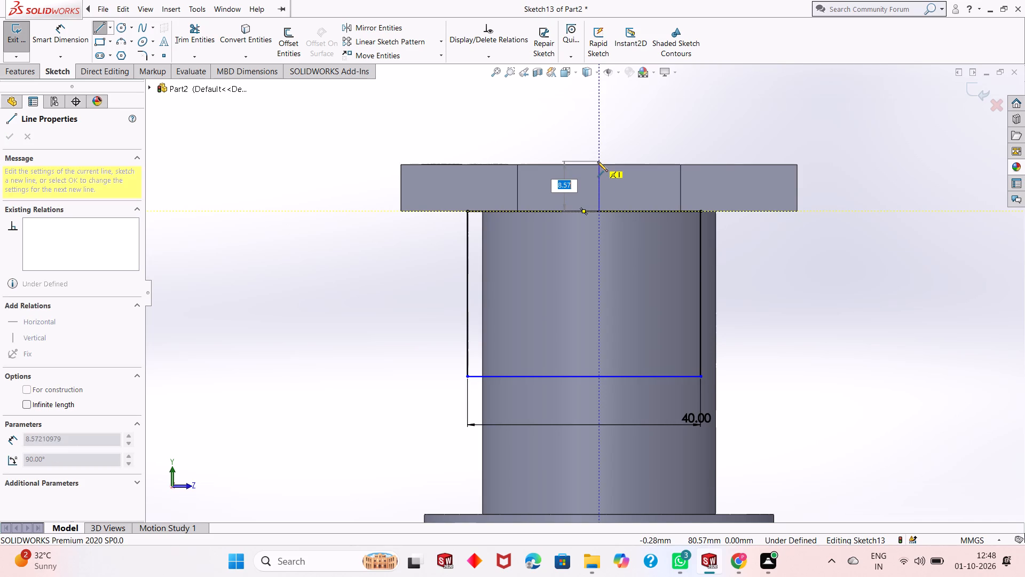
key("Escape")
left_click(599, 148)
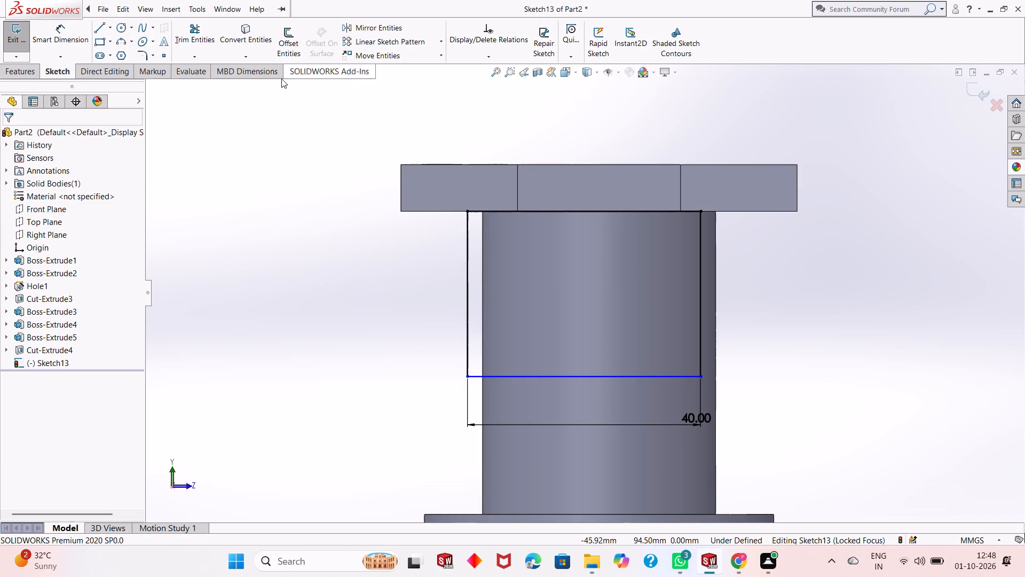
Sketch a vertical line from the top plate's bottom edge at the column's centre to just above the plate.
left_click(99, 24)
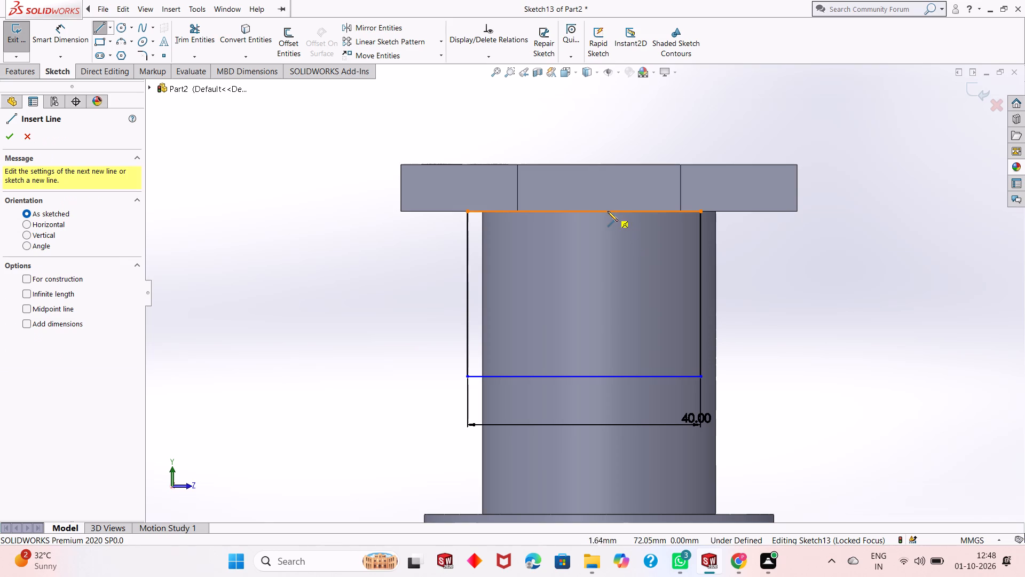
left_click(600, 211)
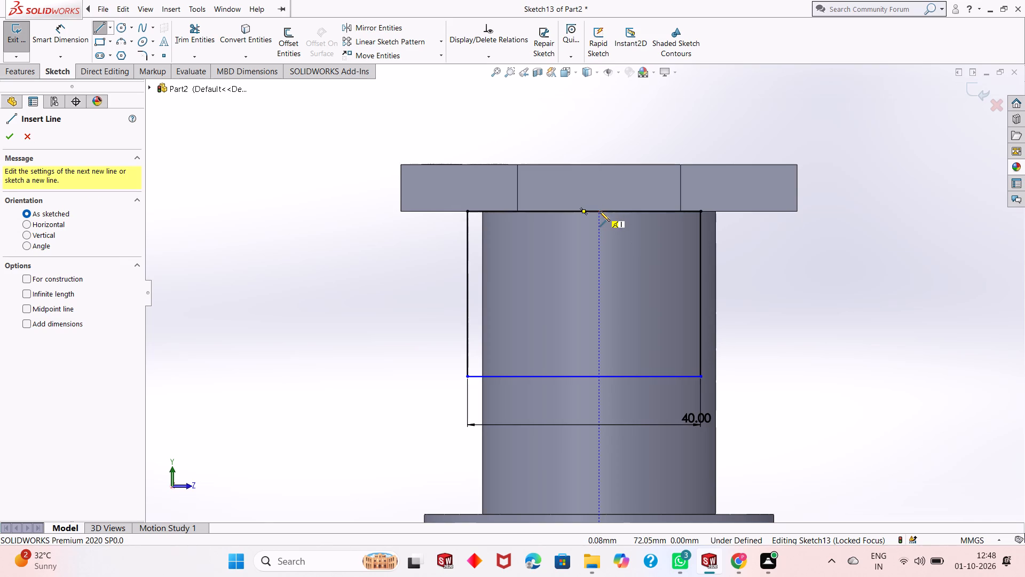
left_click(600, 147)
key("Escape")
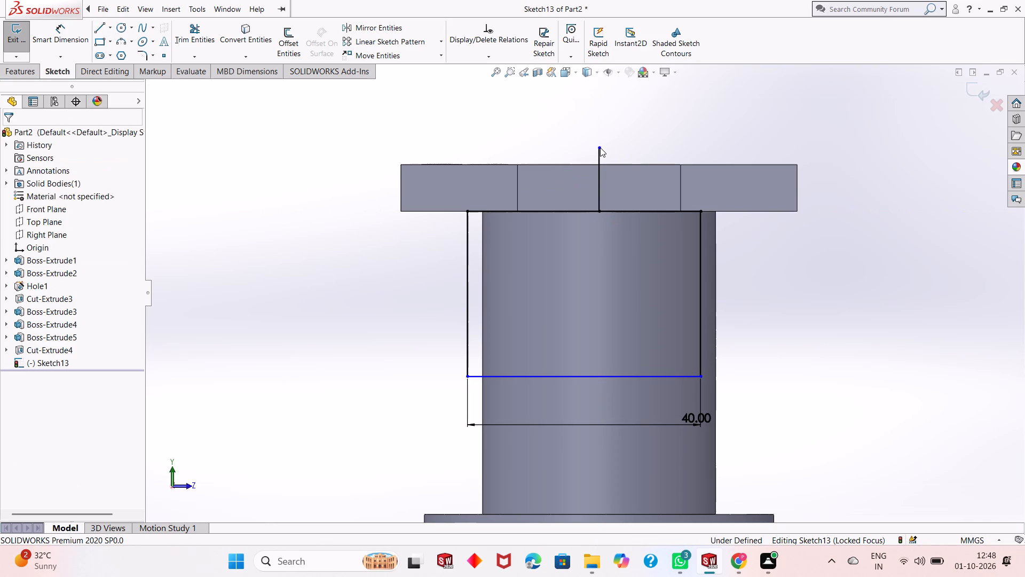
key("Escape")
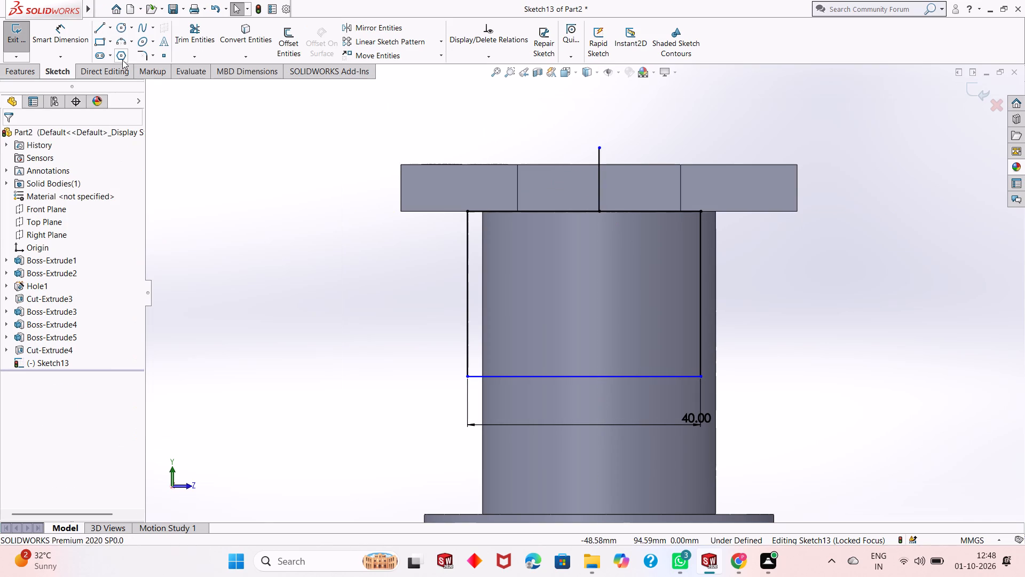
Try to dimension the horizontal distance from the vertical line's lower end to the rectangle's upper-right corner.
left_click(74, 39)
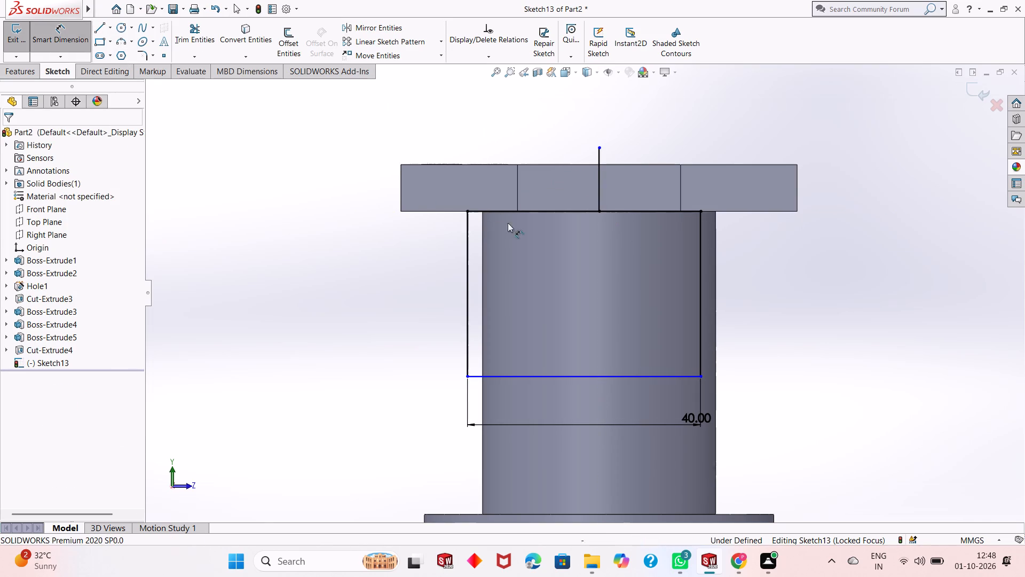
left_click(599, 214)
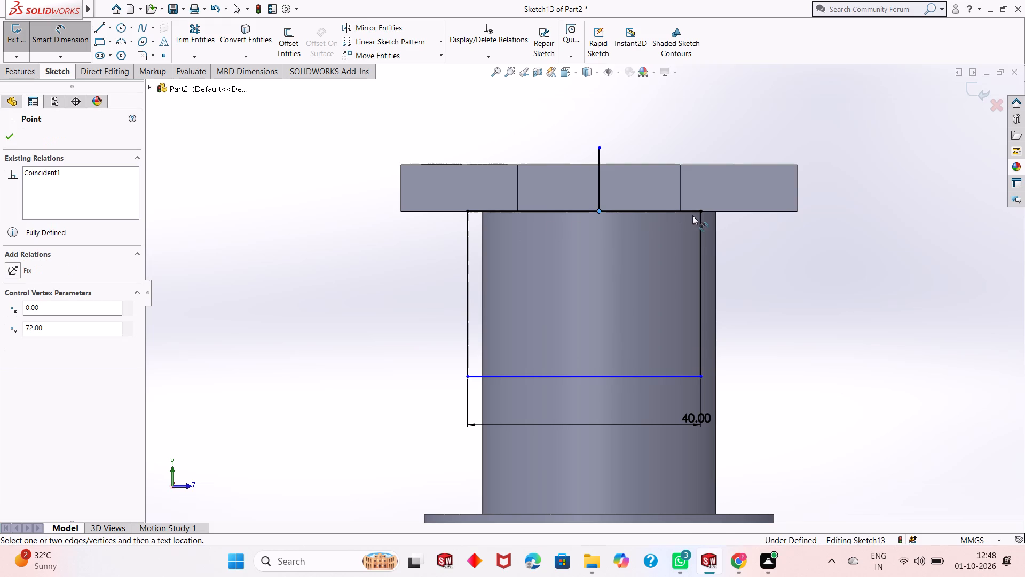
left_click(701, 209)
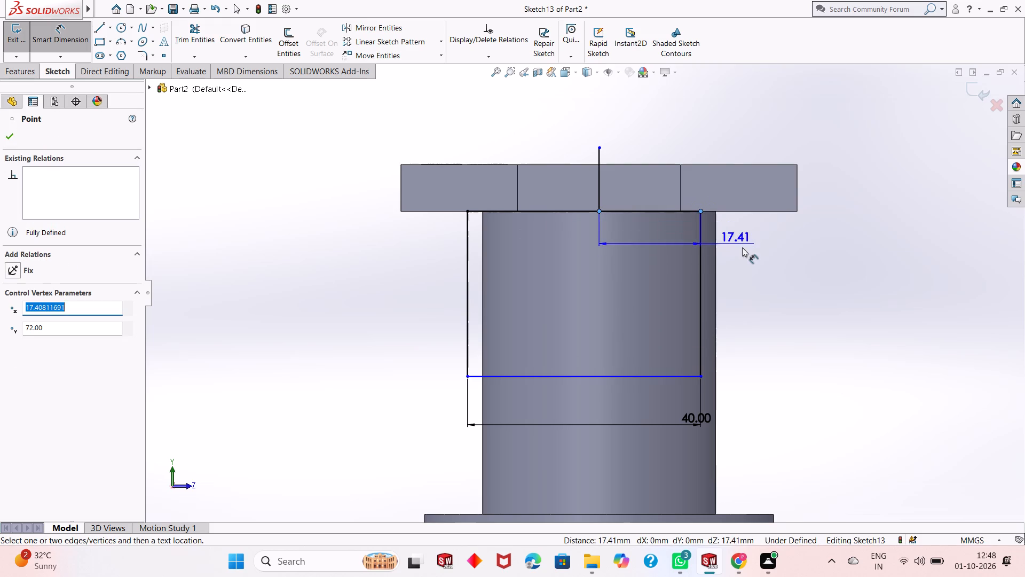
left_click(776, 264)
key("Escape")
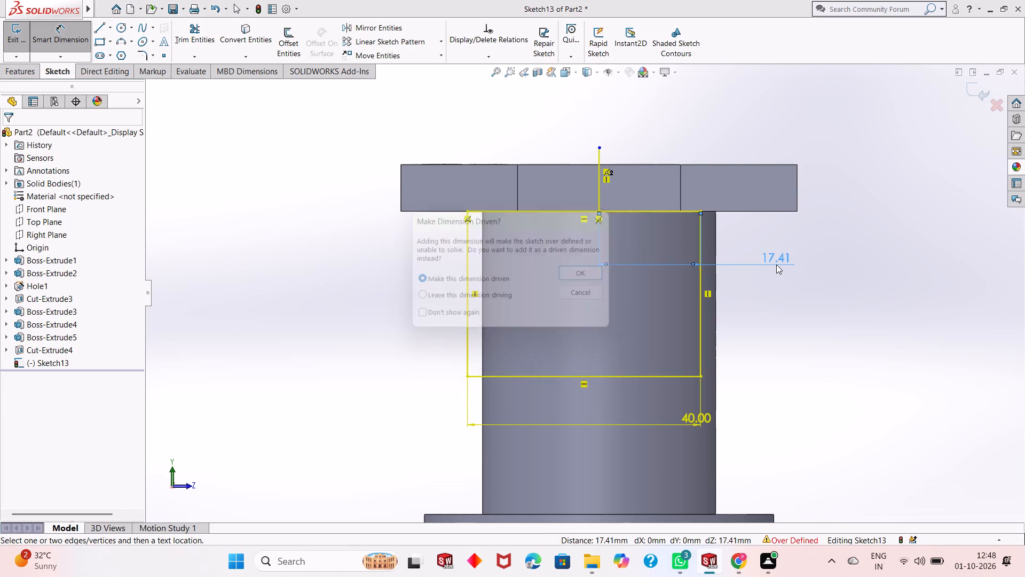
Abandon the dimension attempt and undo the vertical line, the 40 mm dimension and the rectangle, leaving the sketch empty.
key("Escape")
key("Escape")
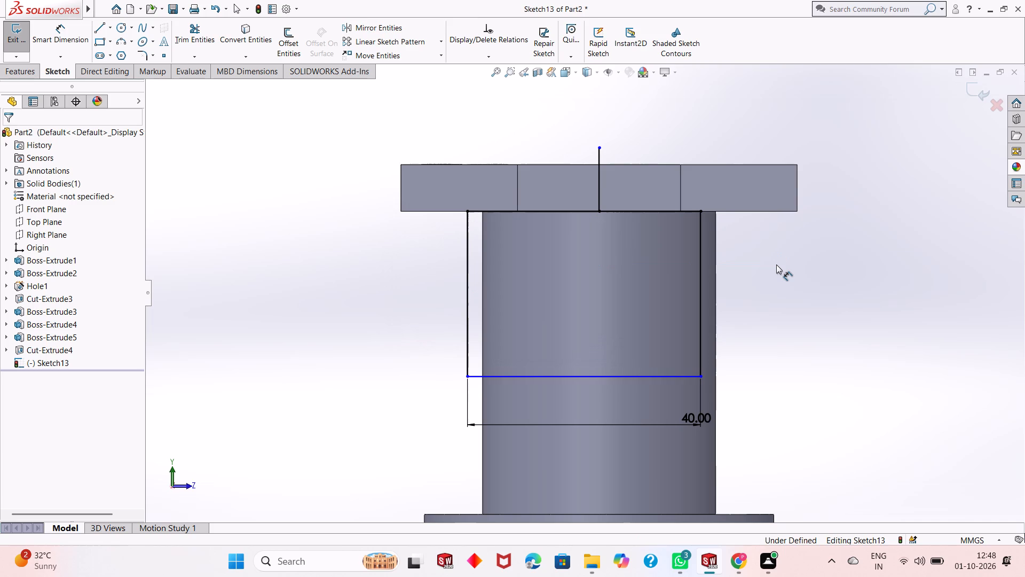
key("ctrl+z")
key("ctrl+z")
key("ctrl+z")
key("ctrl+z")
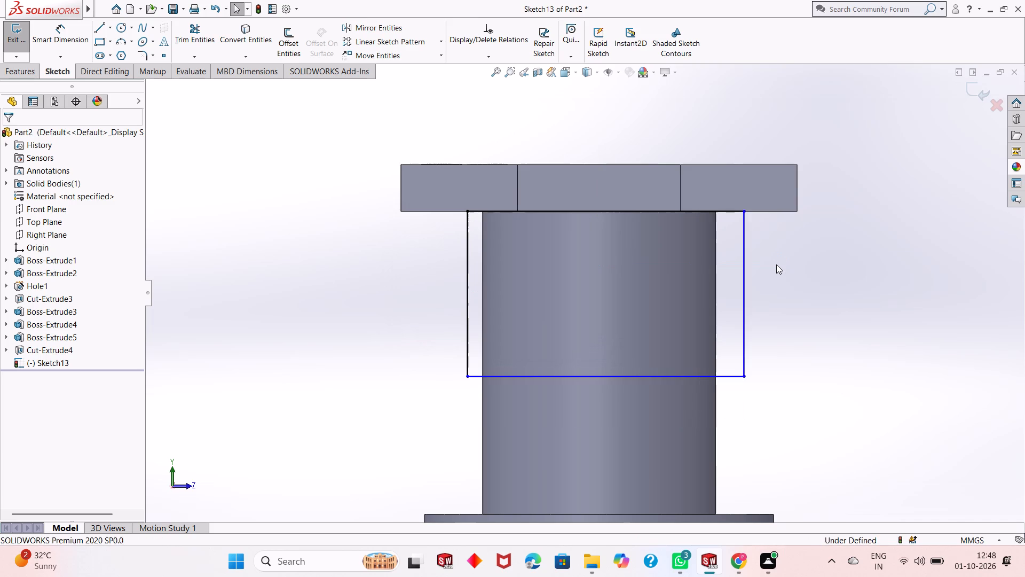
key("ctrl+z")
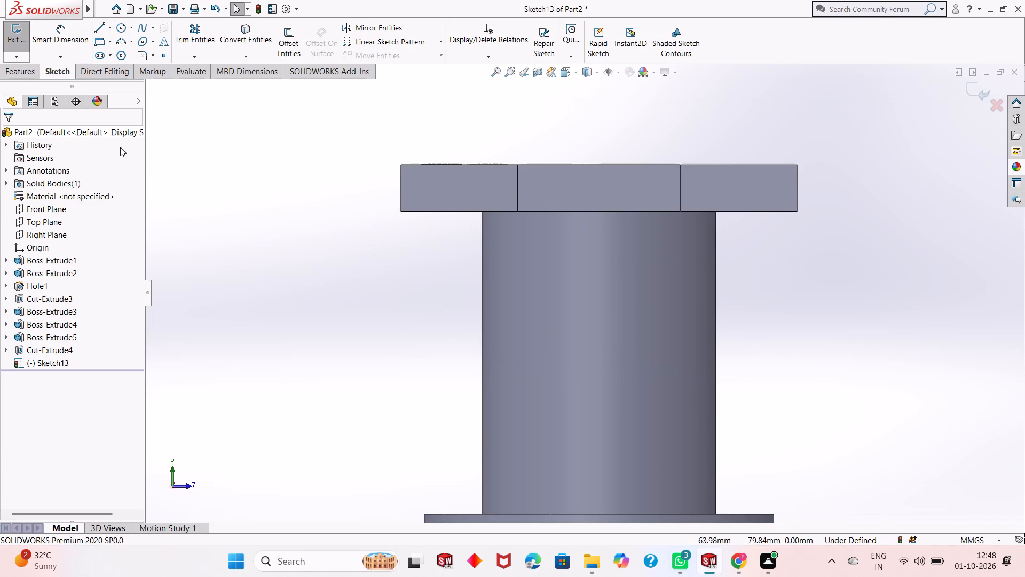
Sketch a 20 mm horizontal line along the top plate's bottom edge, from the column's centre toward its left side.
left_click(104, 29)
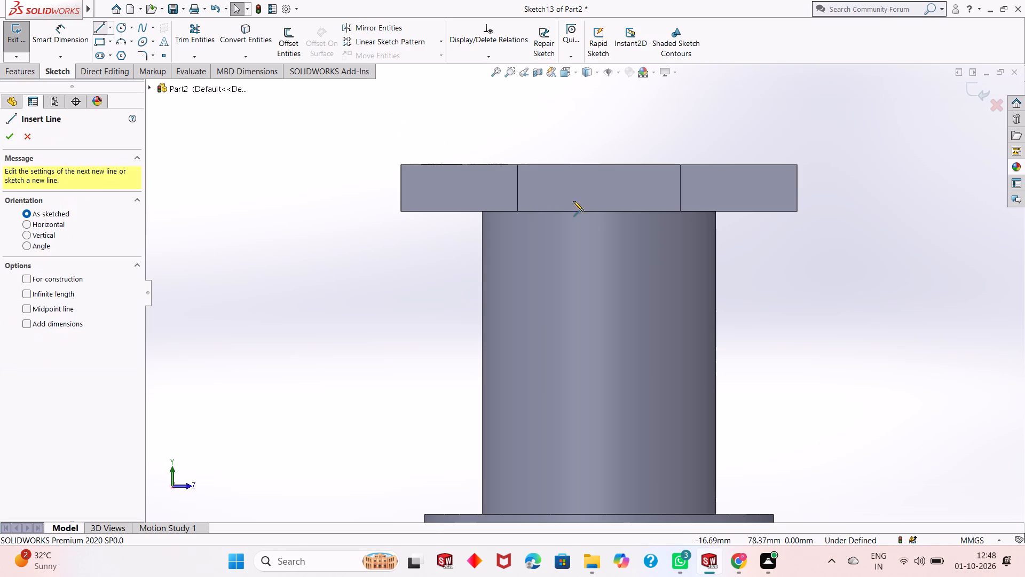
left_click(600, 210)
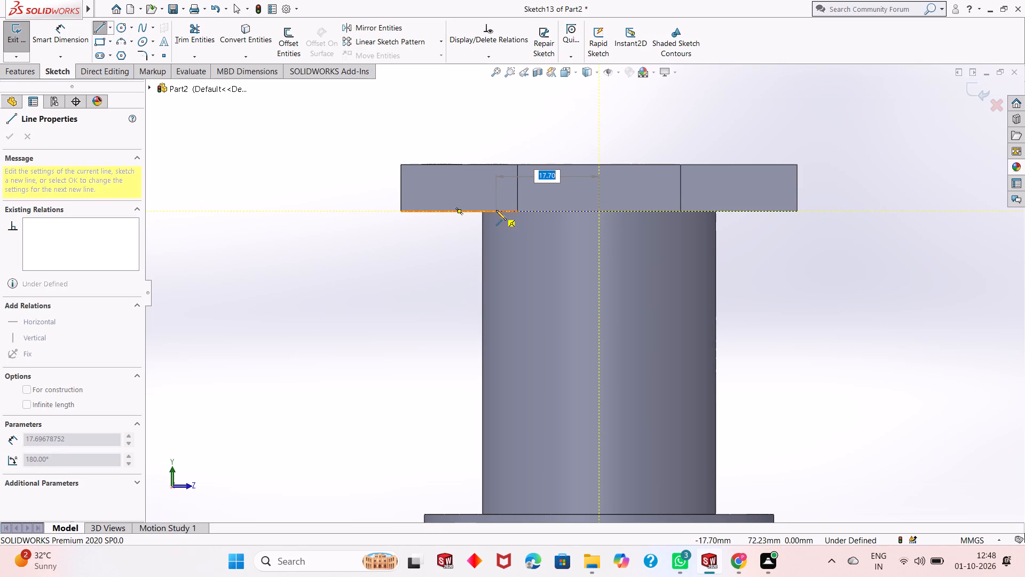
type("20")
key("Return")
key("Escape")
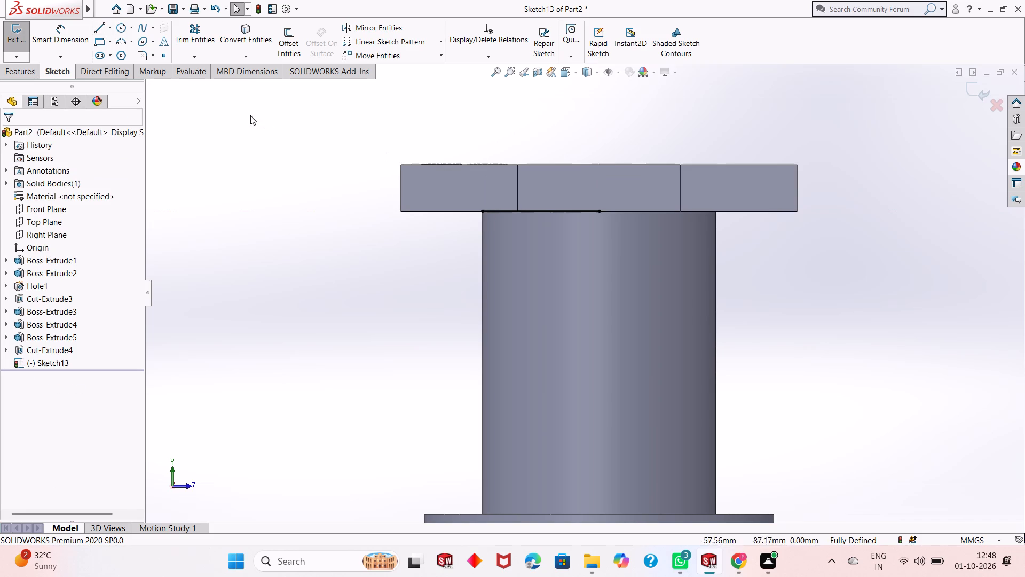
Sketch a corner rectangle about 46 mm wide and 30 mm high downward from the 20 mm line's outer end.
left_click(78, 37)
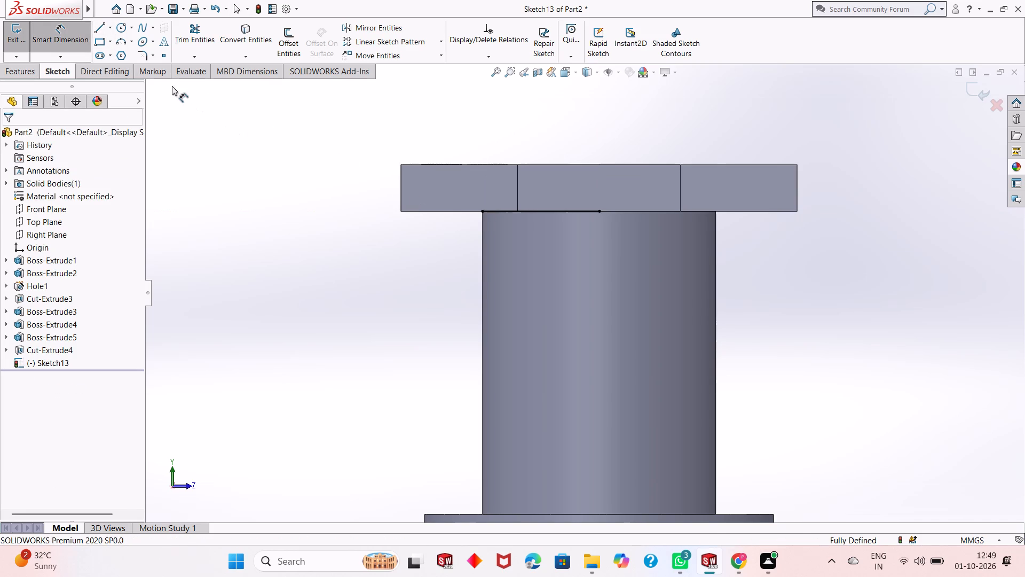
left_click(91, 43)
left_click(99, 44)
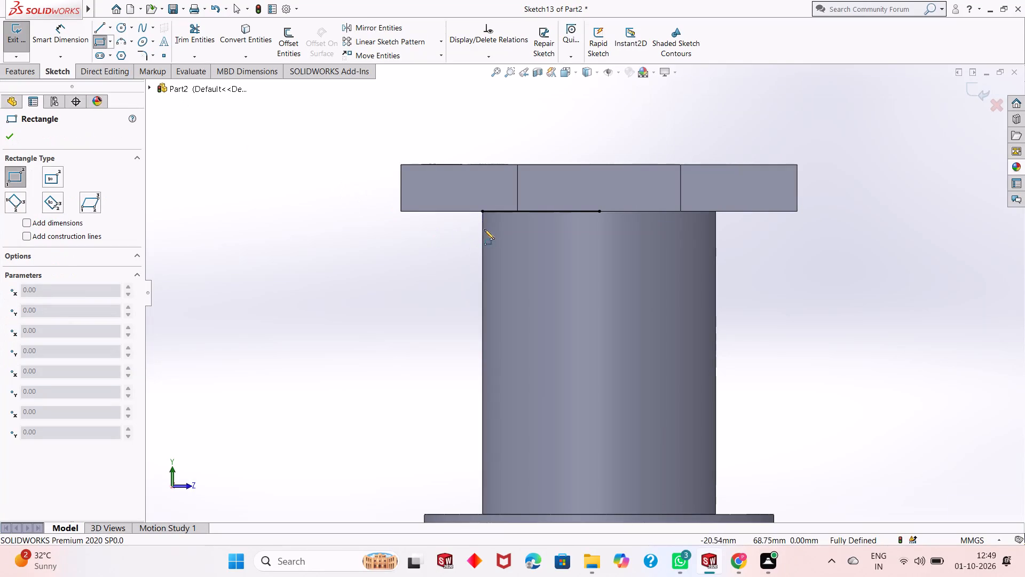
left_click(482, 212)
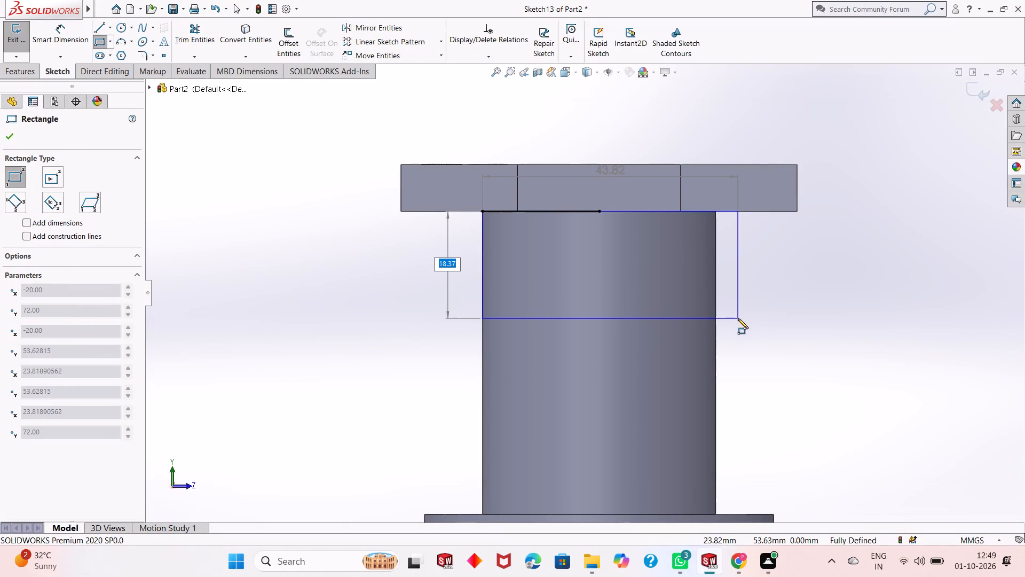
left_click(751, 389)
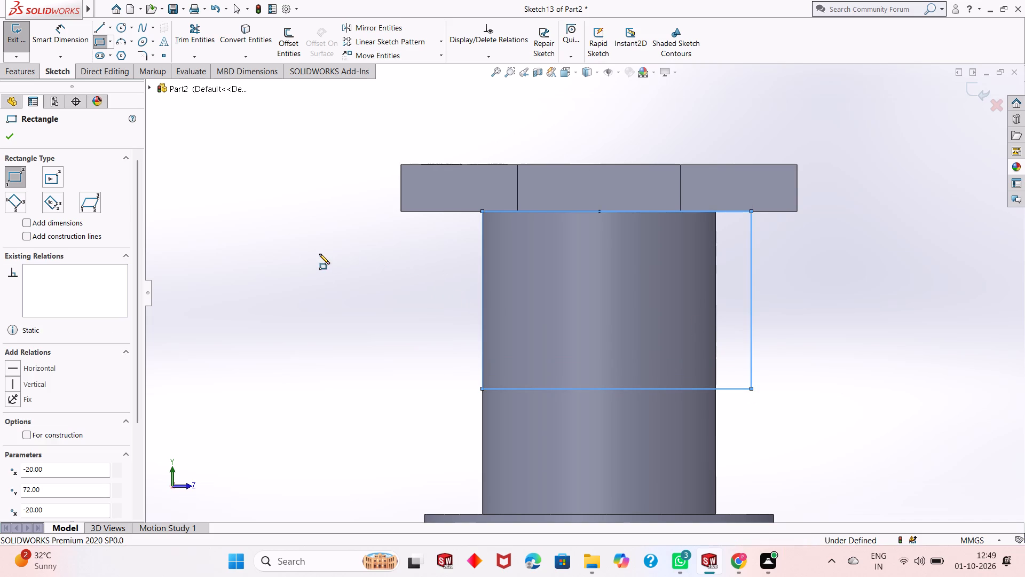
right_click(281, 245)
left_click(299, 253)
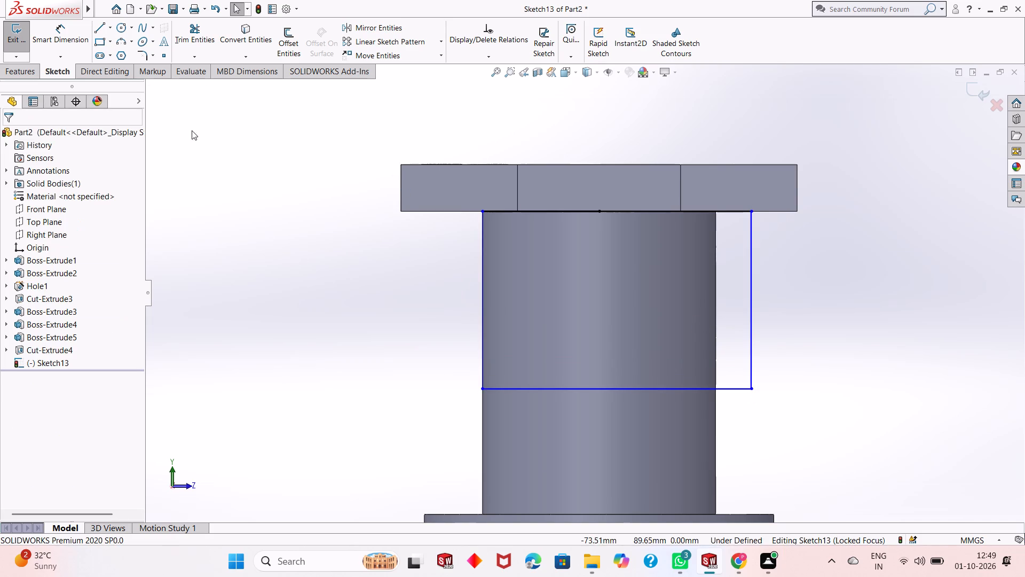
Dimension the rectangle's bottom edge as 40 mm.
left_click(61, 40)
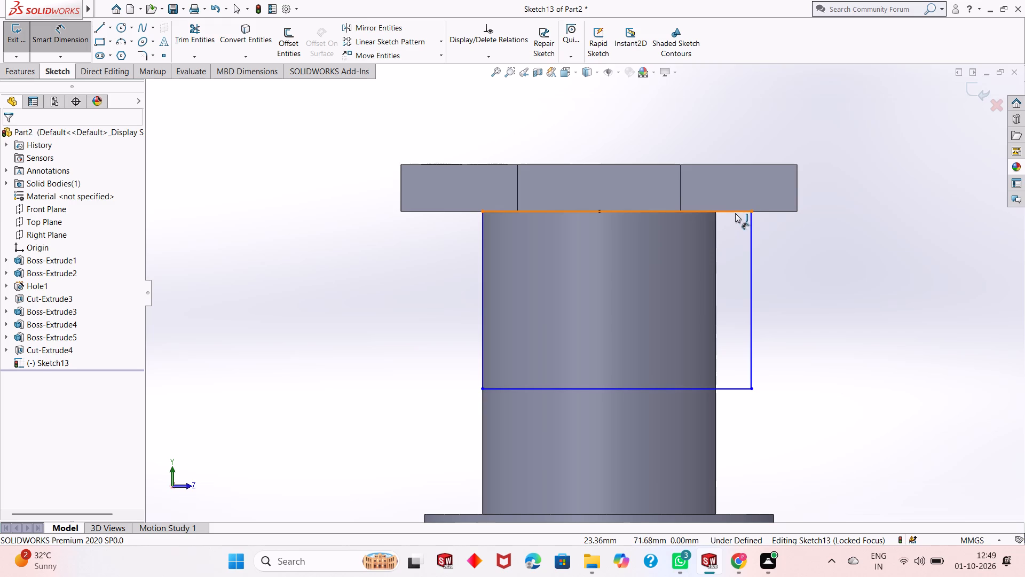
left_click(739, 389)
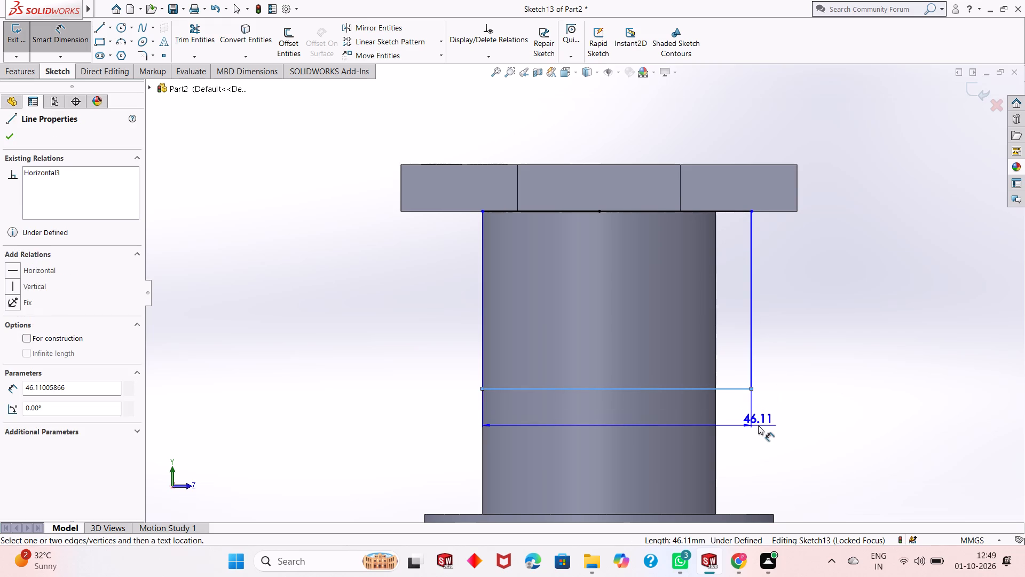
left_click(758, 425)
type("40")
key("Return")
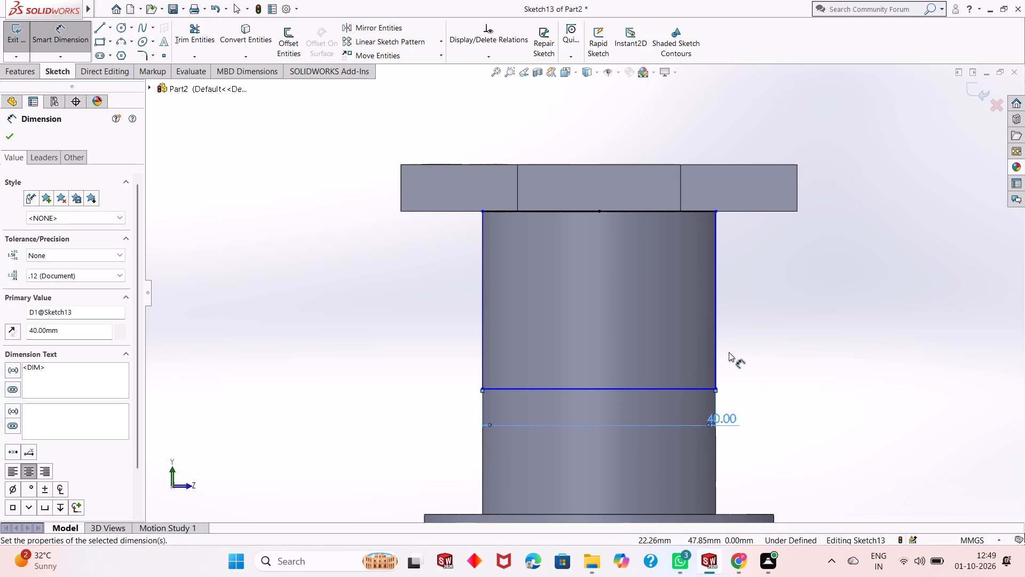
Dimension the rectangle's right vertical side as 36 mm.
left_click(718, 333)
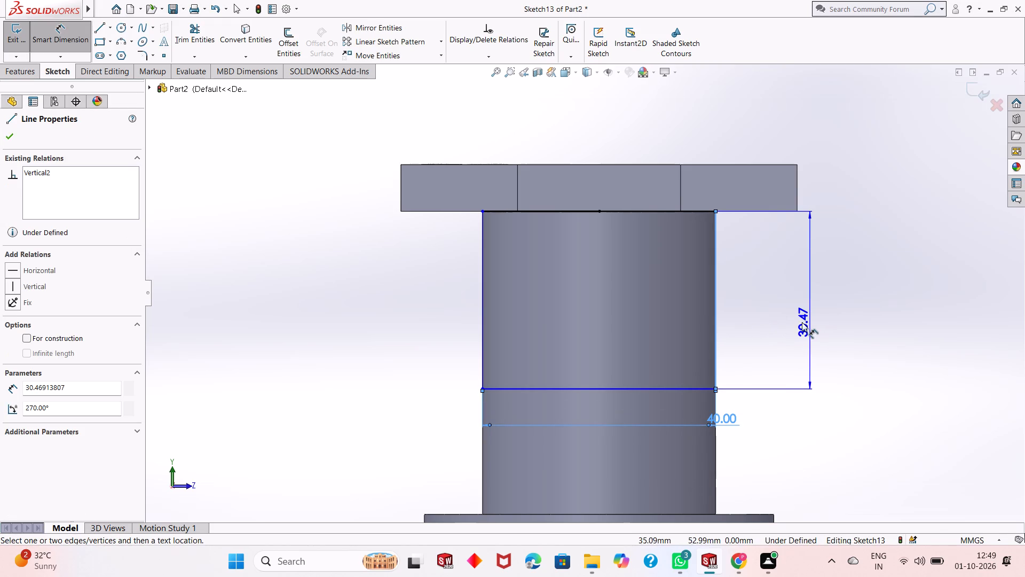
left_click(778, 339)
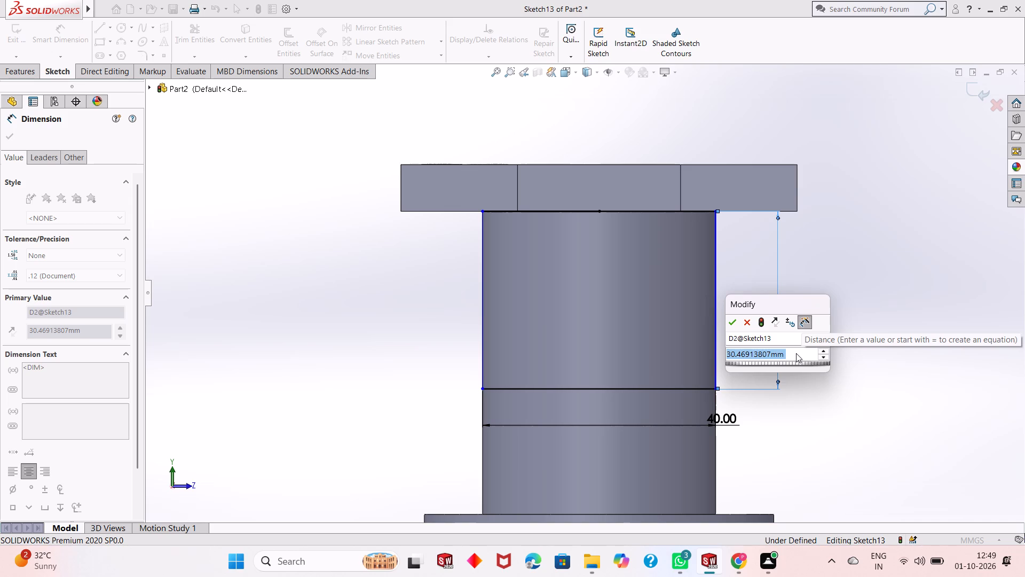
type("44-8")
key("Return")
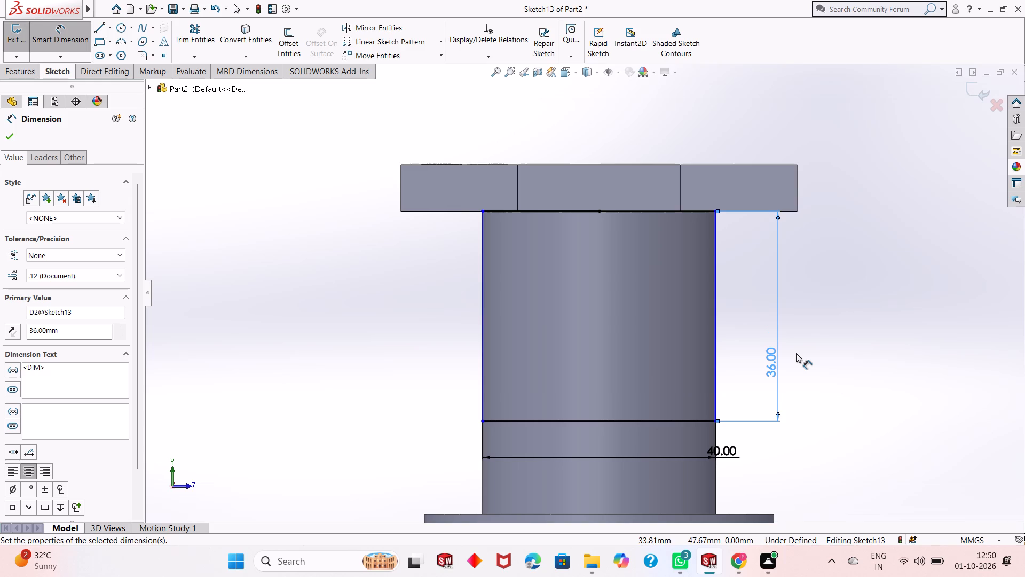
right_click(814, 298)
left_click(841, 333)
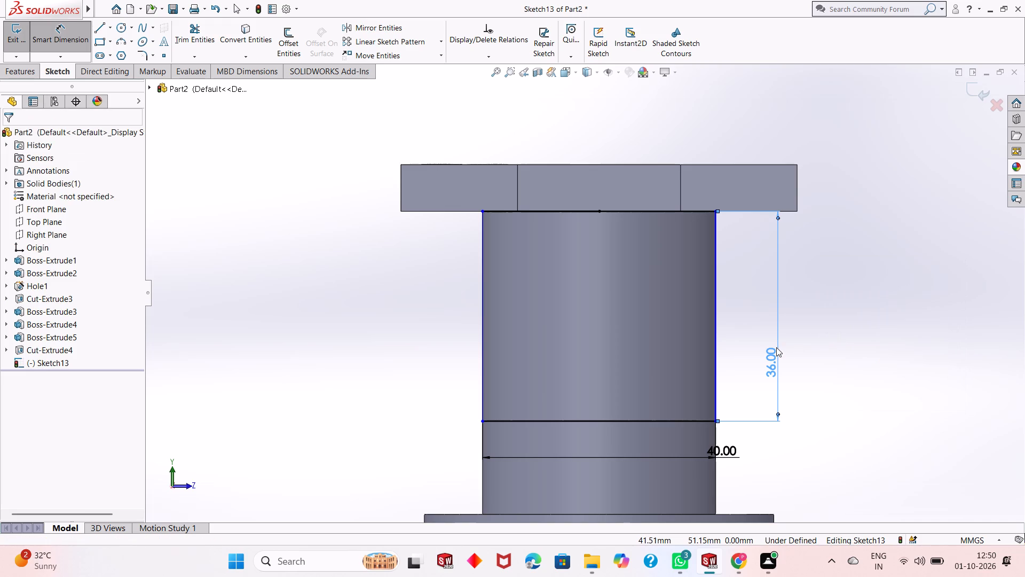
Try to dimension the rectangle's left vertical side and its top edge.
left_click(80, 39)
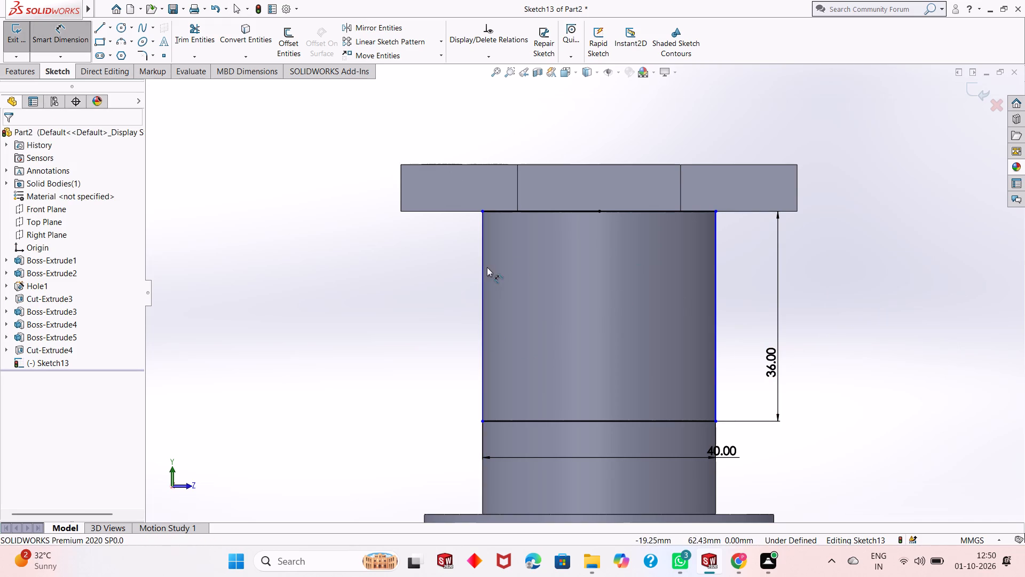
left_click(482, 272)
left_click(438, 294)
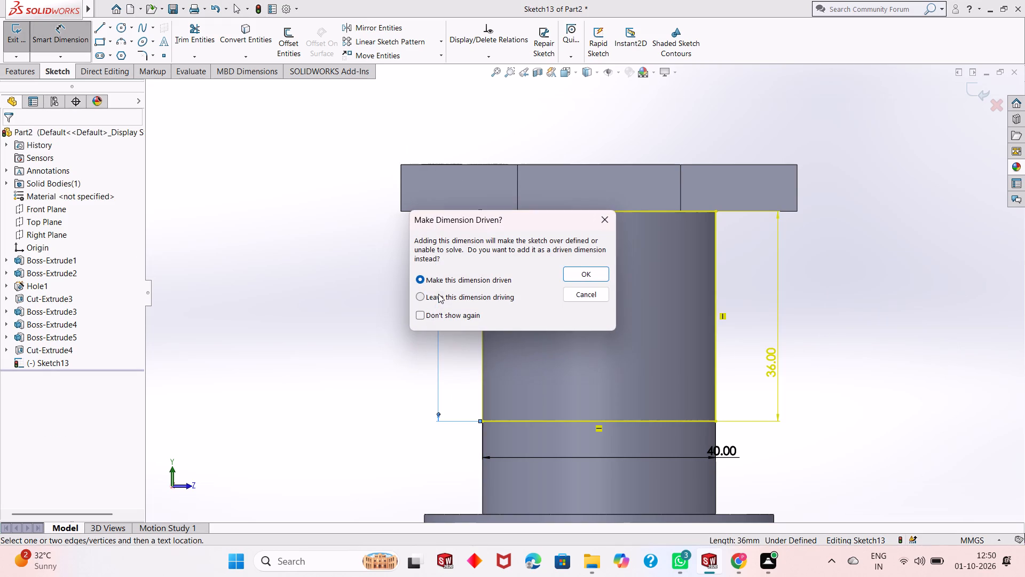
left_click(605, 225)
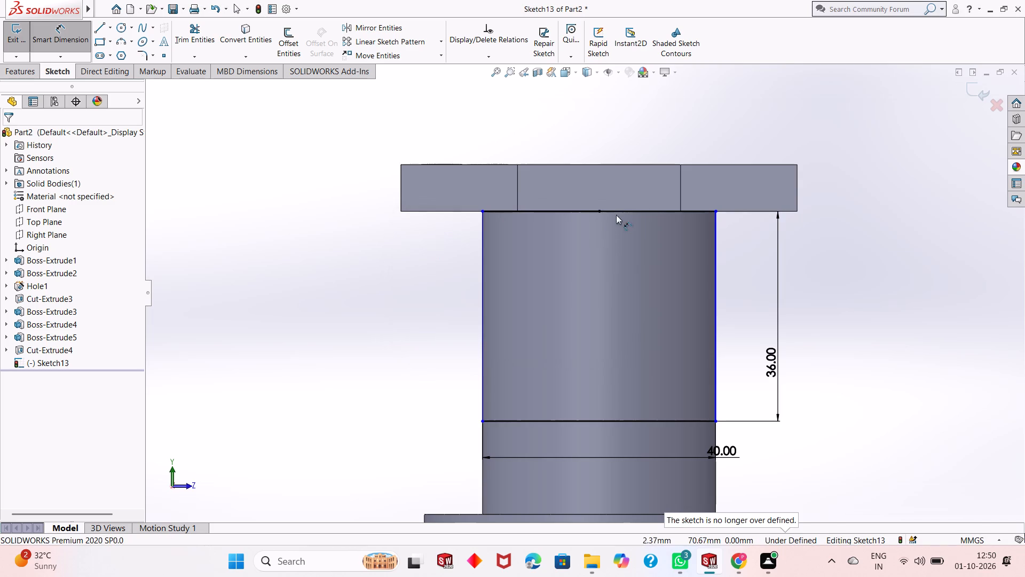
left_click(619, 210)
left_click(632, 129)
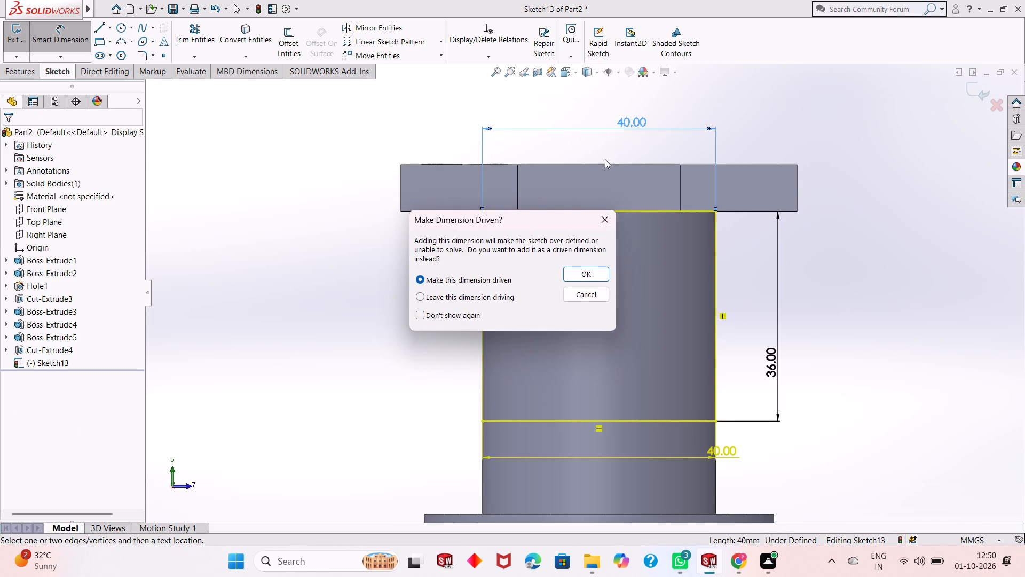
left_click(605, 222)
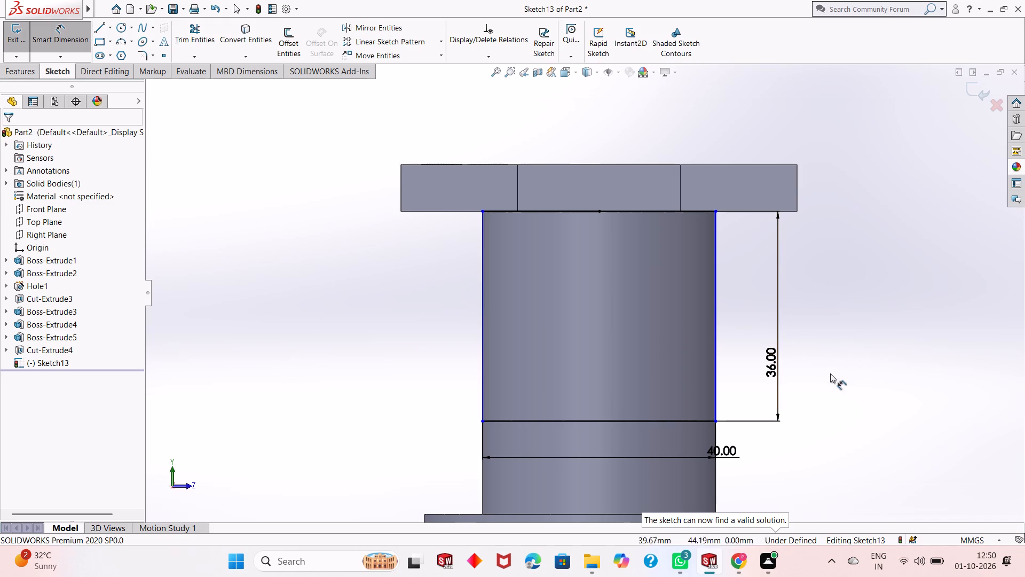
Dimension the distance from the top edge's midpoint to the rectangle's upper-left corner as 20 mm.
scroll(590, 293, "down", 2)
scroll(601, 294, "up", 3)
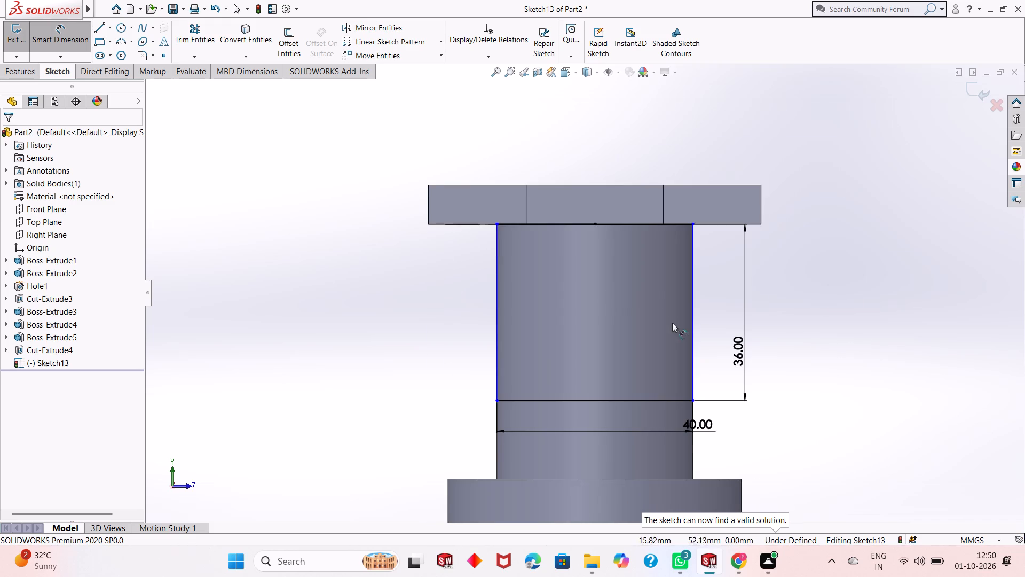
scroll(667, 328, "down", 1)
scroll(609, 337, "up", 1)
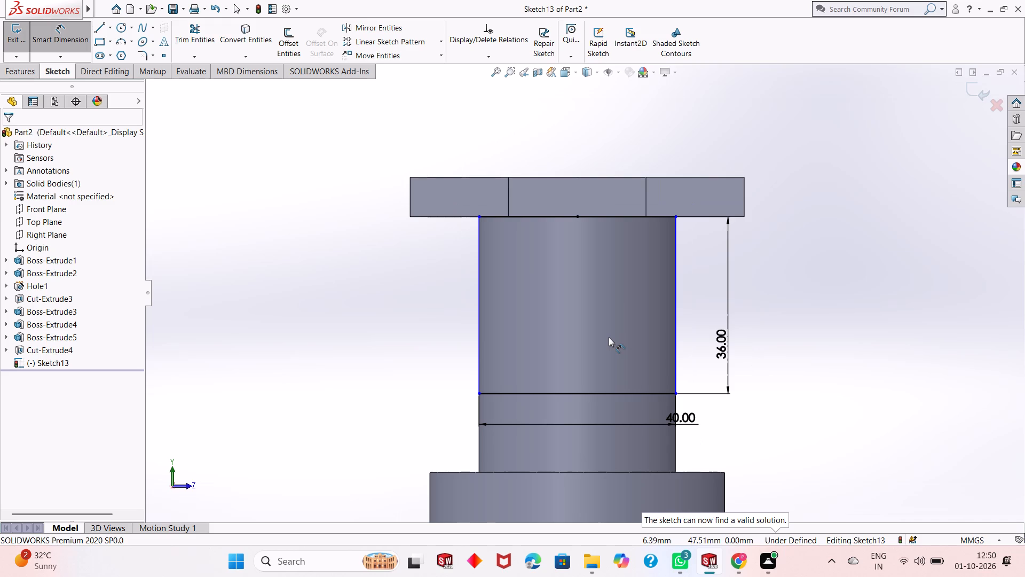
scroll(608, 338, "down", 1)
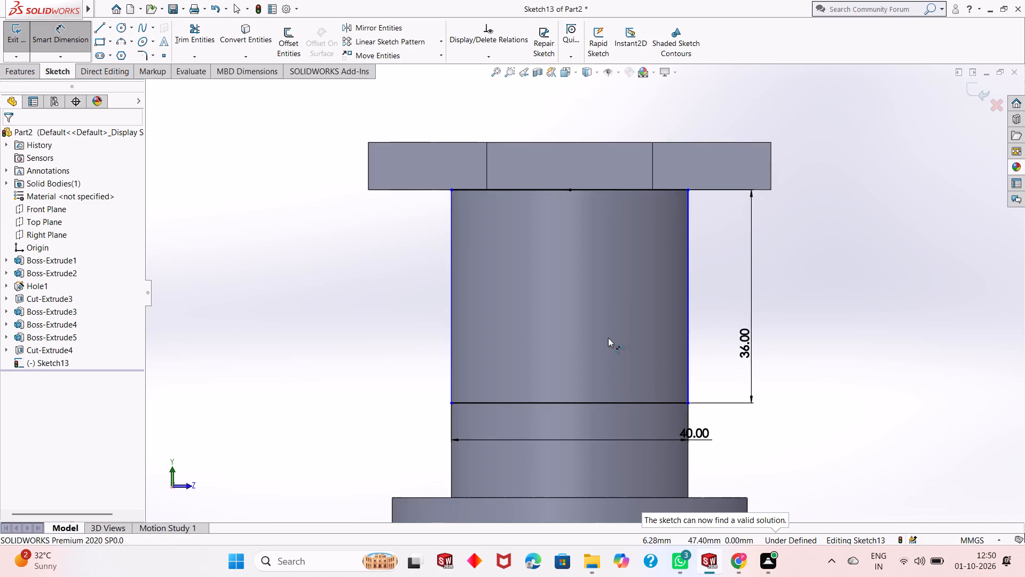
scroll(608, 338, "up", 3)
scroll(633, 327, "down", 2)
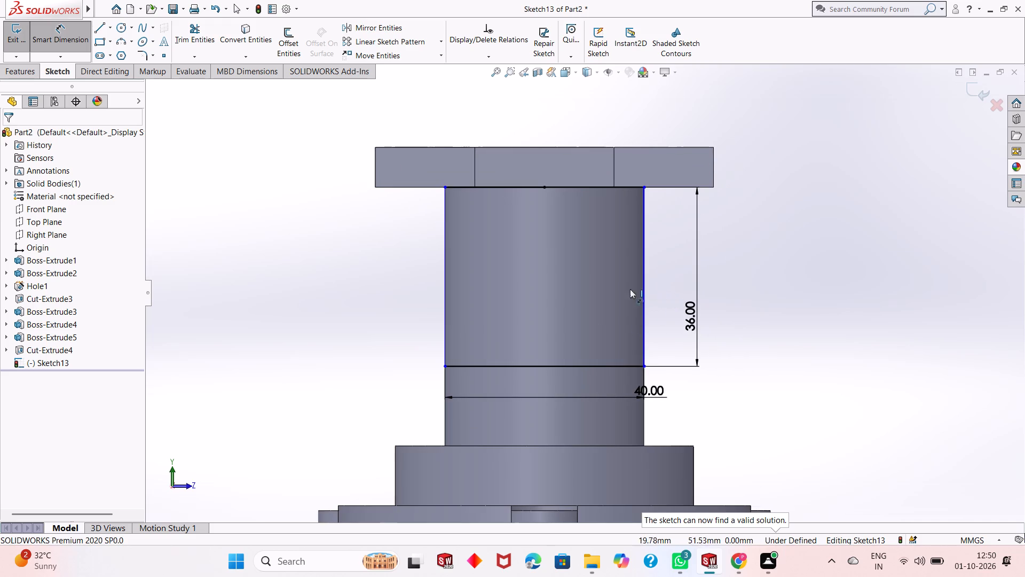
middle_click_drag(784, 343, 750, 363)
scroll(515, 334, "up", 1)
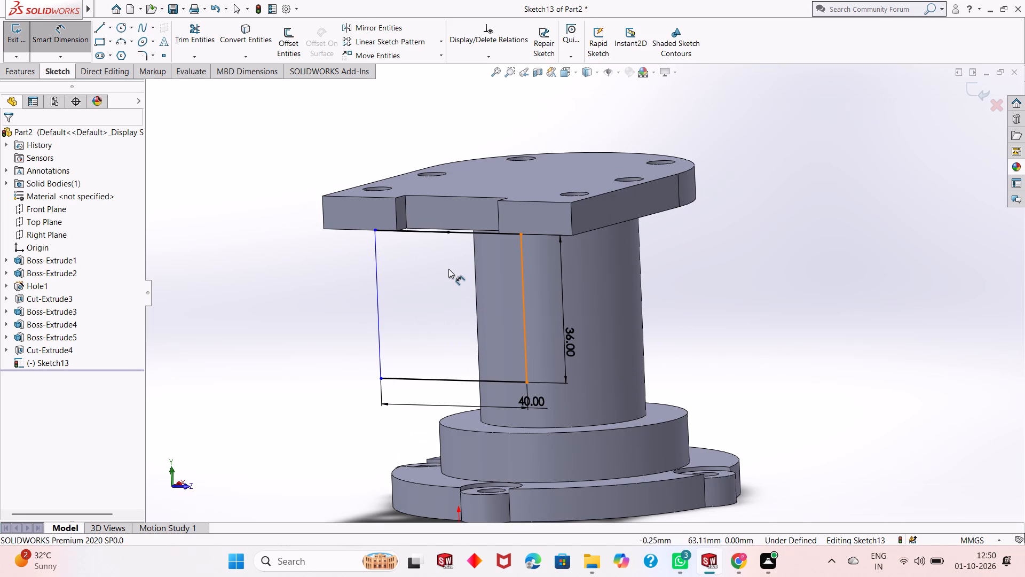
scroll(448, 269, "down", 1)
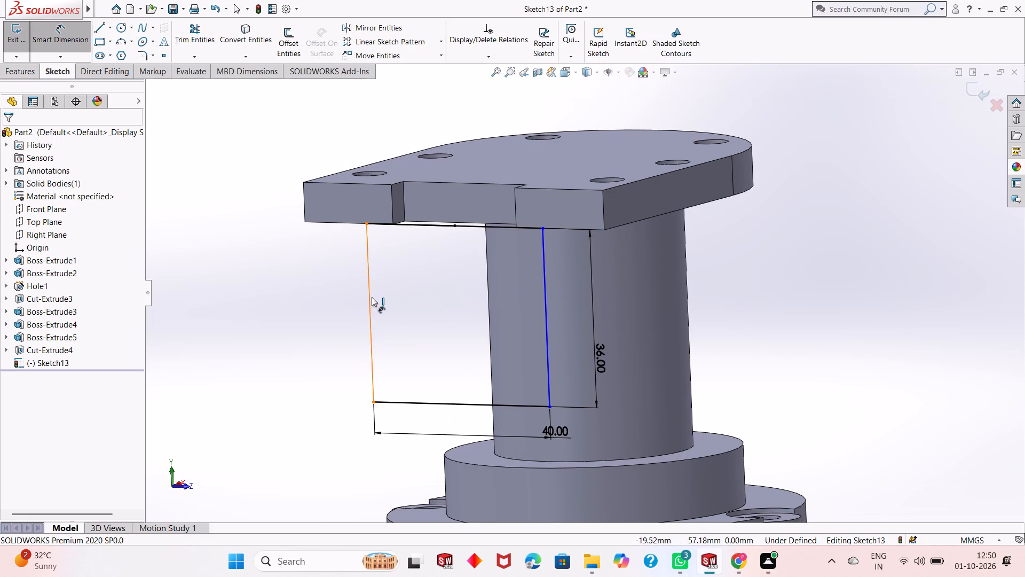
left_click(454, 229)
left_click(367, 224)
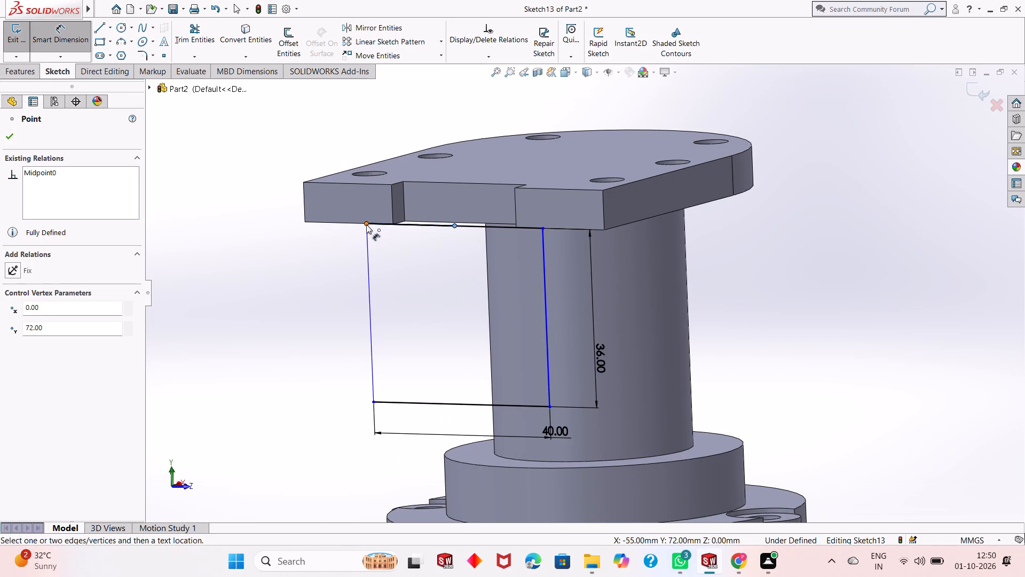
left_click(400, 254)
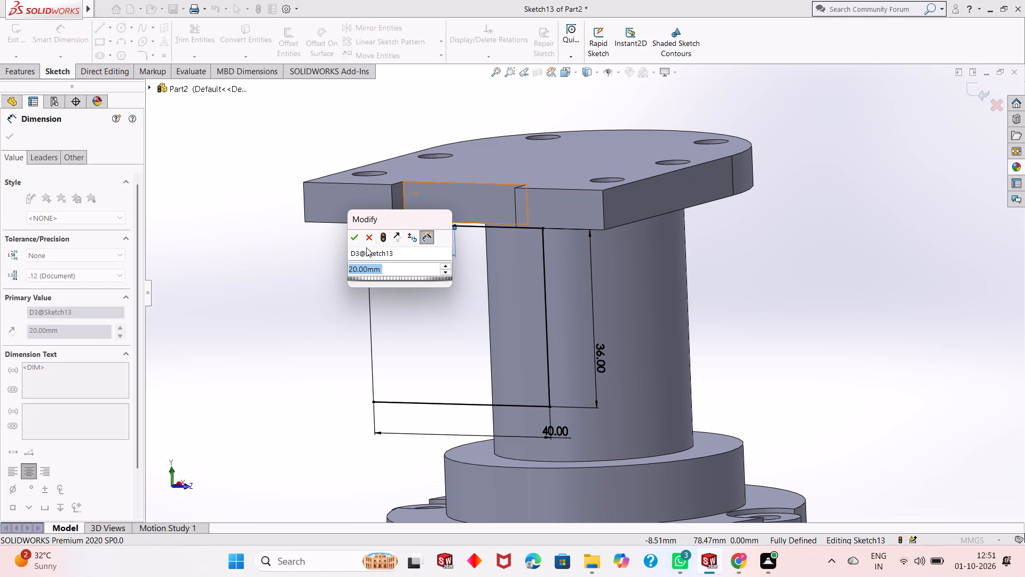
left_click(355, 239)
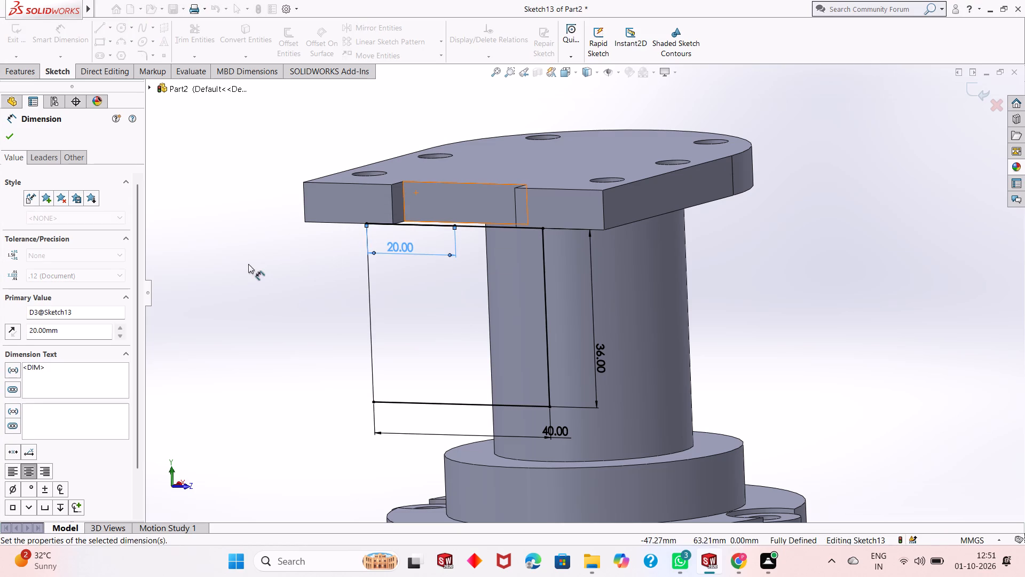
right_click(243, 264)
left_click(298, 297)
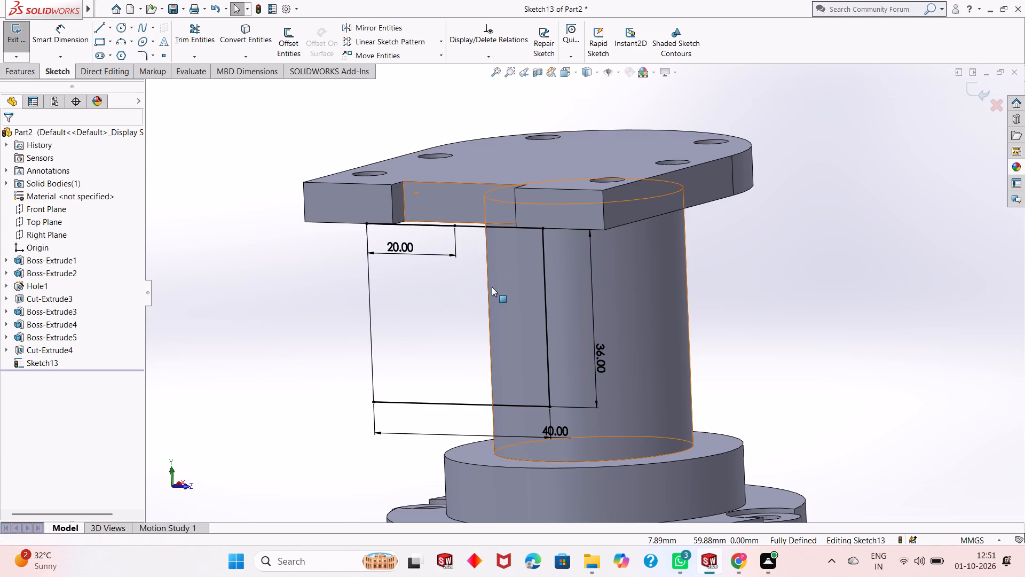
Extrude the 40 by 36 mm rectangle as a merged boss in the reversed direction, Up To Next, reaching the cylindrical column.
middle_click_drag(667, 272, 654, 298)
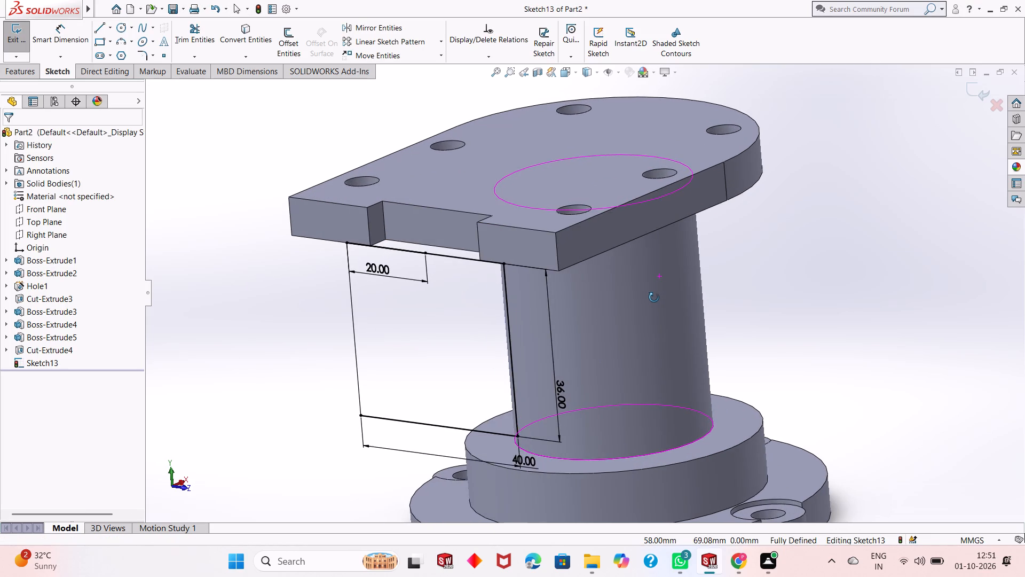
middle_click_drag(654, 298, 654, 260)
scroll(543, 287, "up", 3)
middle_click_drag(578, 282, 580, 317)
scroll(580, 304, "down", 2)
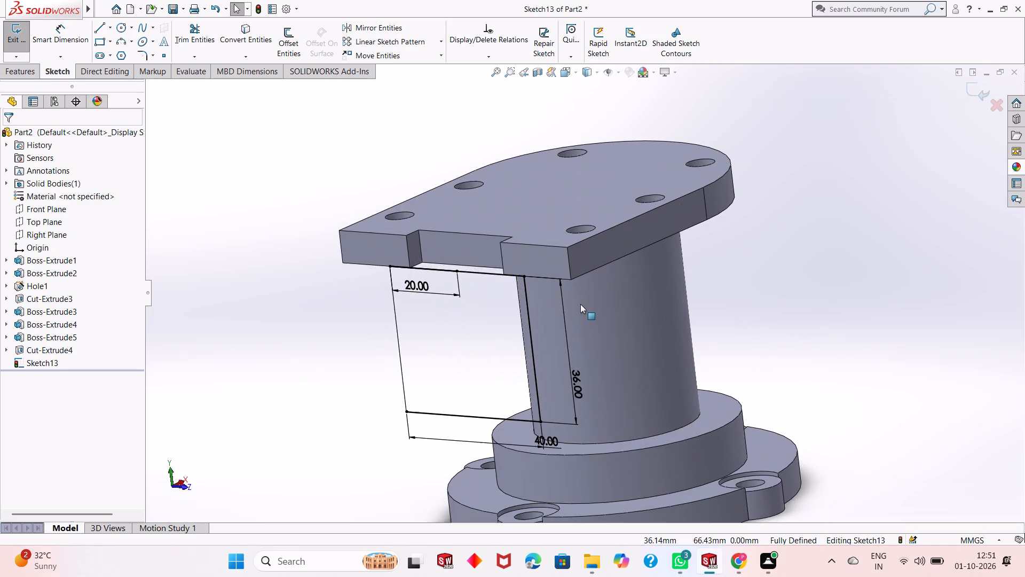
scroll(580, 304, "up", 1)
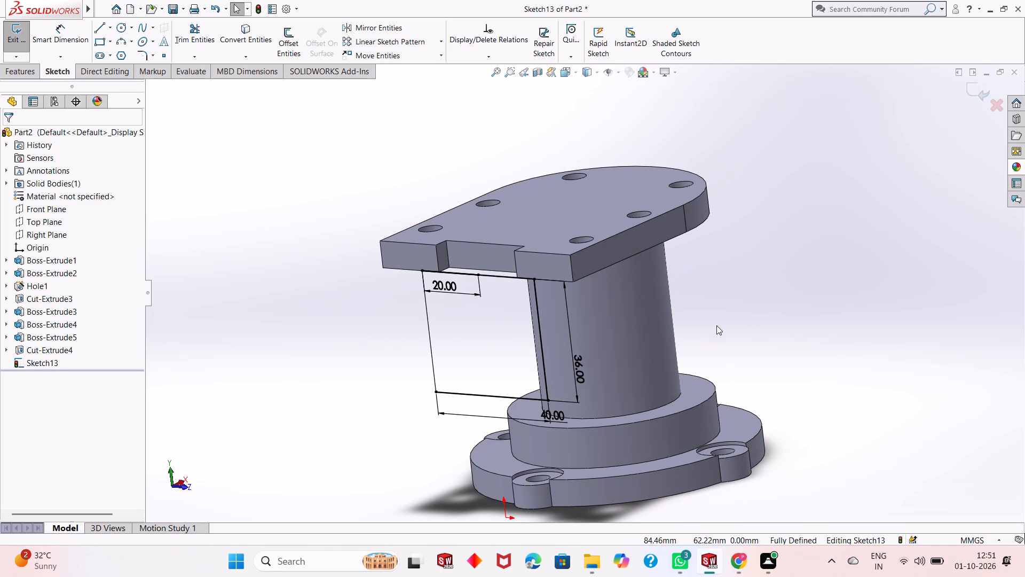
middle_click(715, 326)
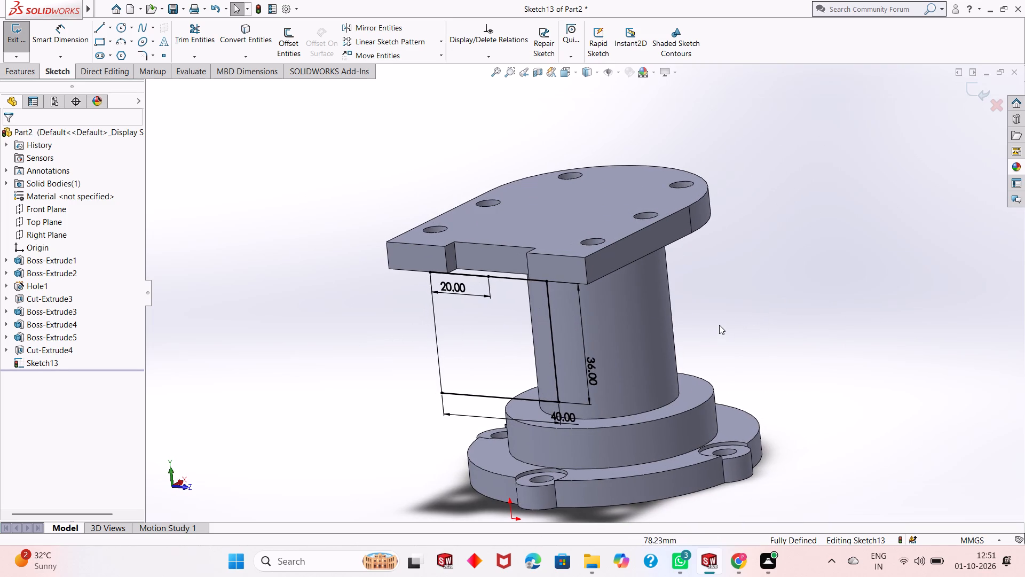
scroll(562, 343, "down", 2)
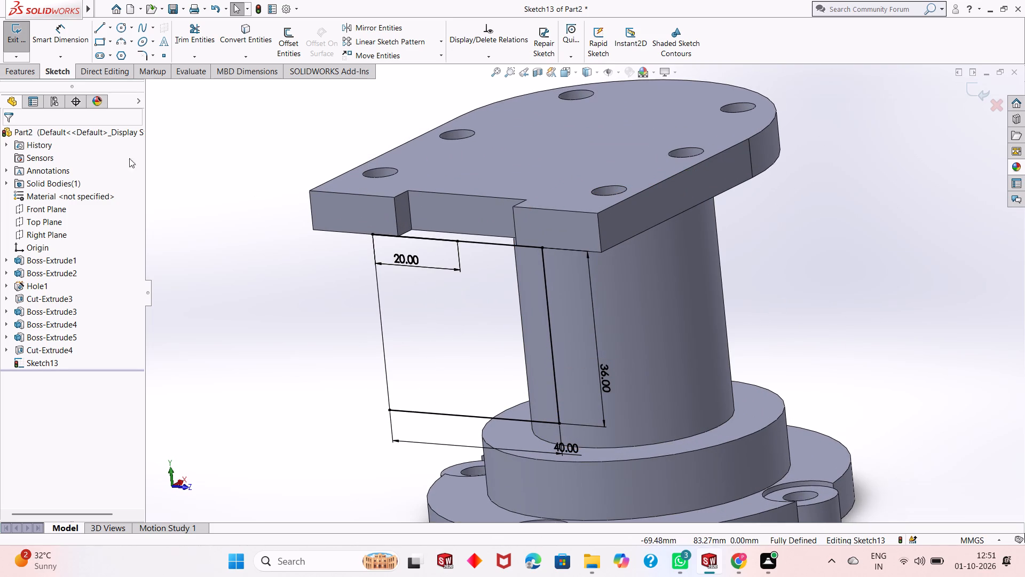
left_click(29, 74)
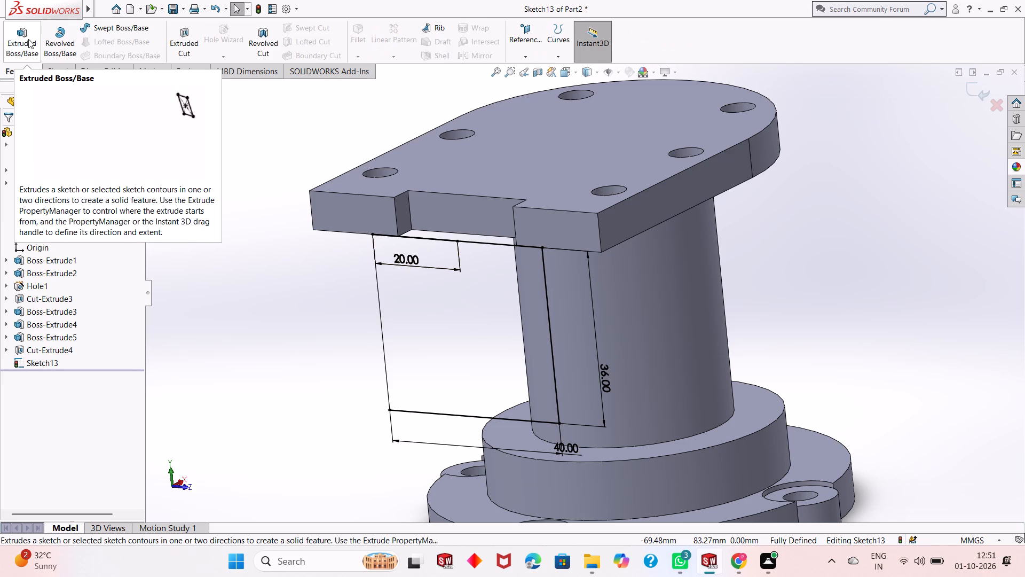
left_click(28, 37)
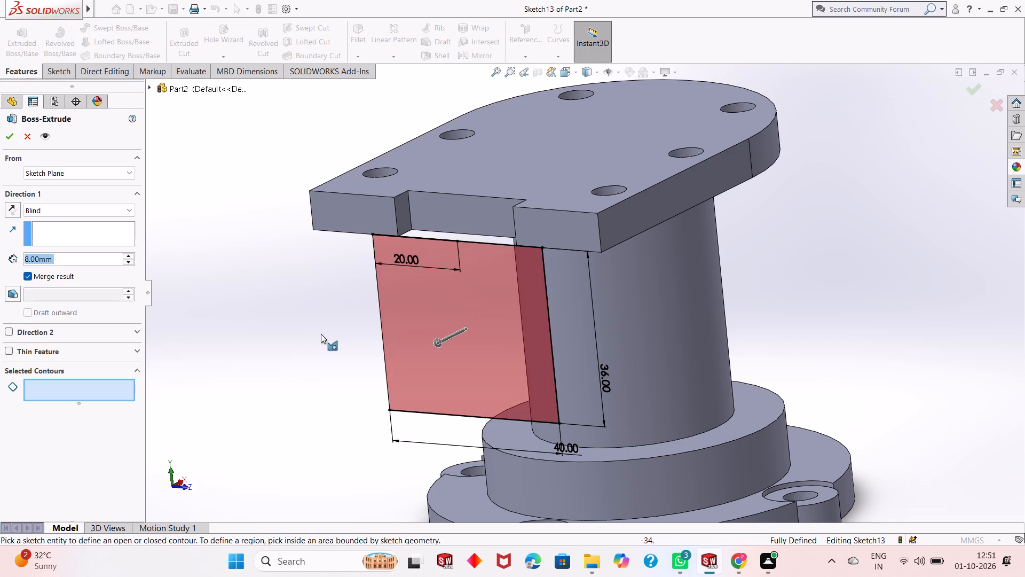
left_click(429, 314)
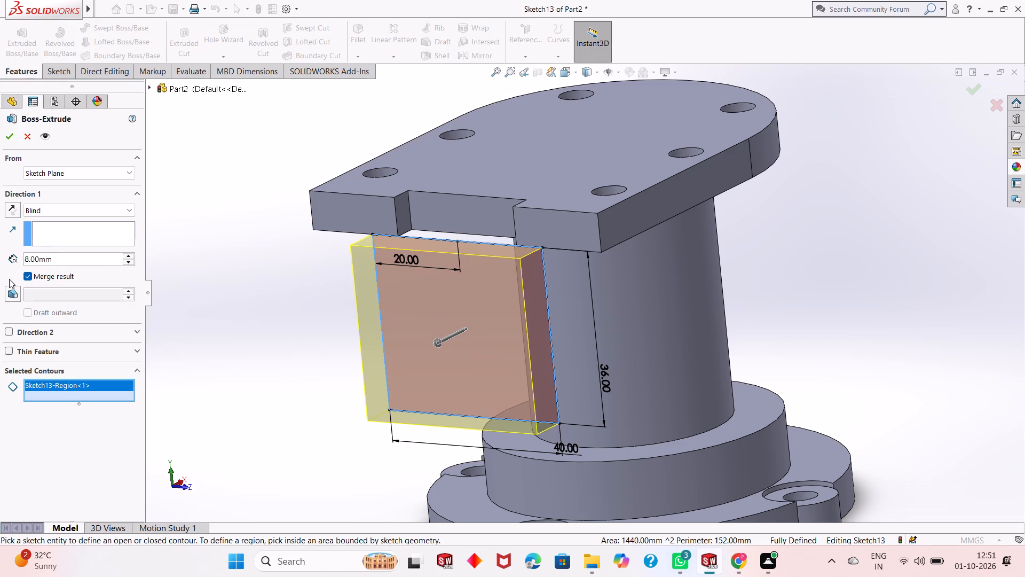
left_click(7, 212)
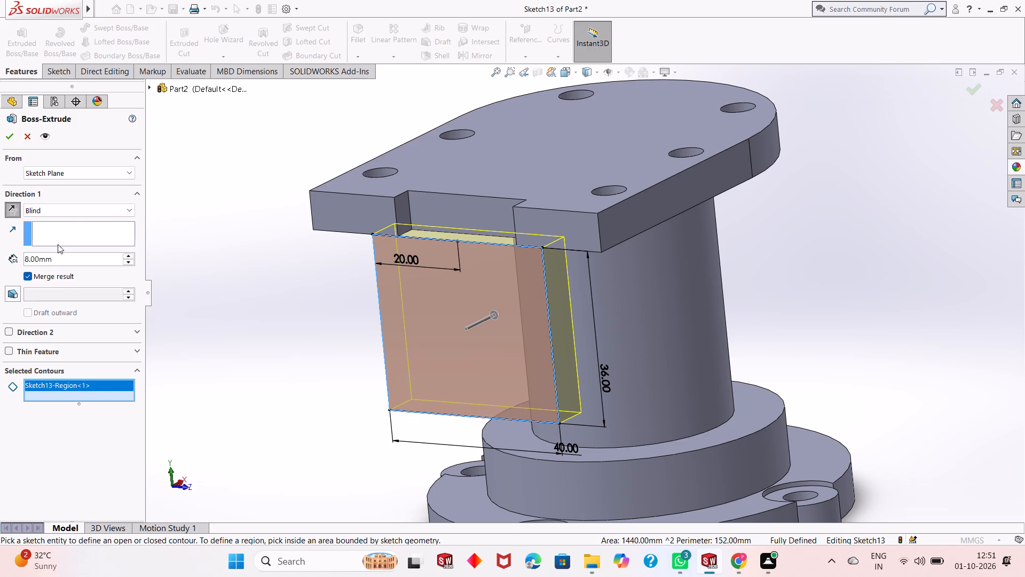
left_click(77, 212)
left_click(80, 237)
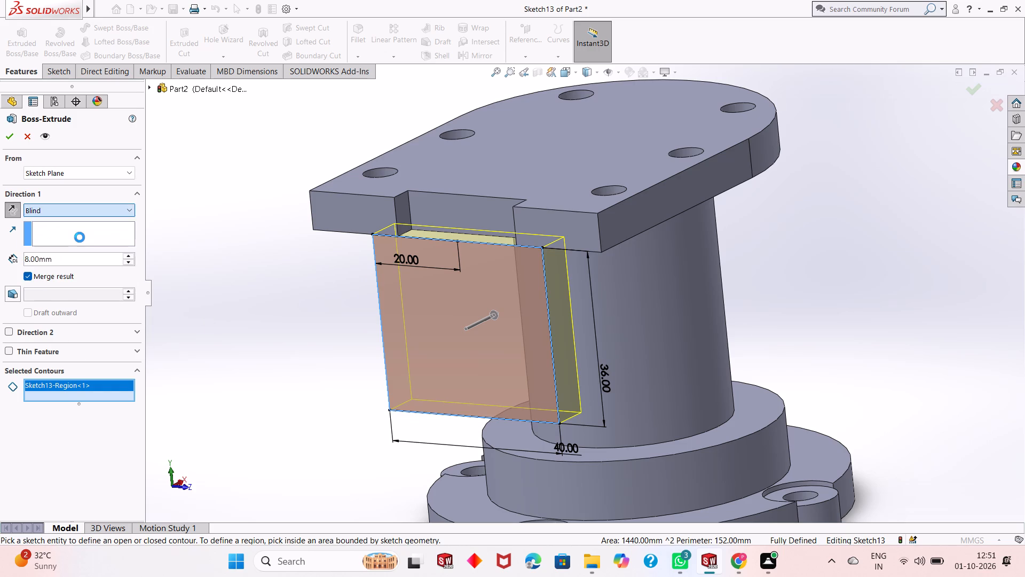
left_click(11, 142)
key("Escape")
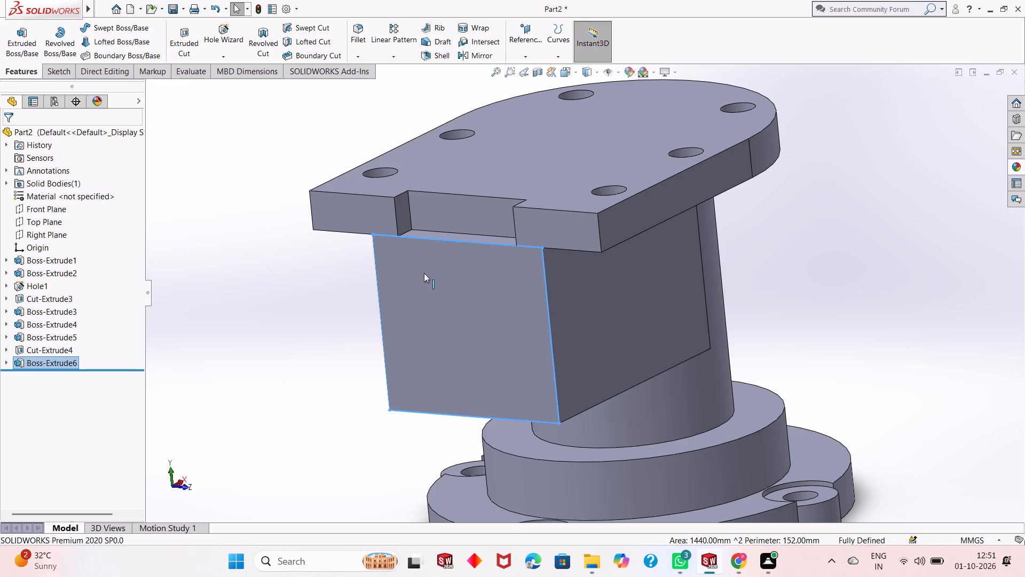
Sketch a 5 by 28 mm corner rectangle on the new block's top face, matching the corners of the plate's notch.
middle_click_drag(425, 275, 417, 325)
middle_click_drag(423, 303, 415, 329)
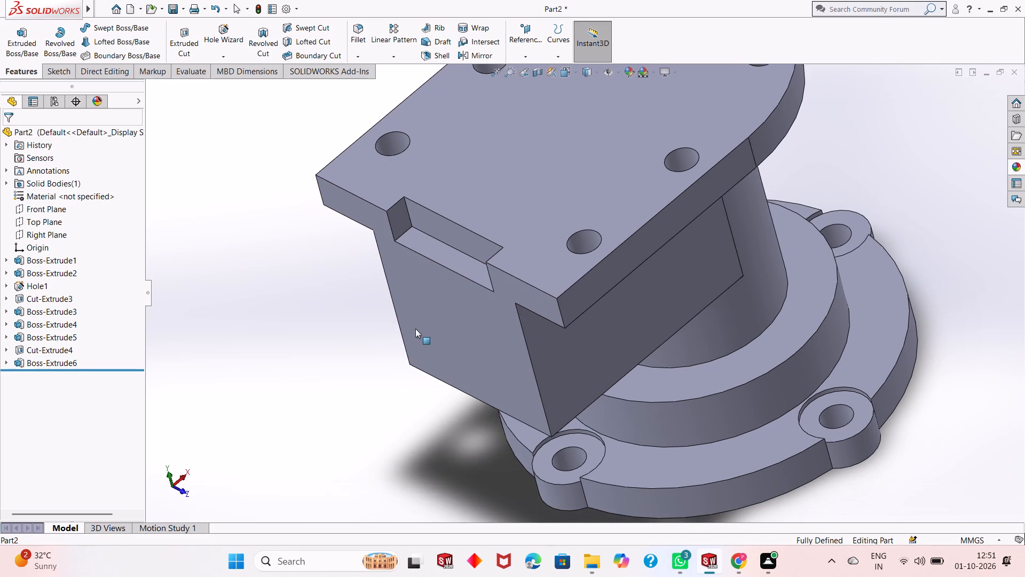
left_click(446, 255)
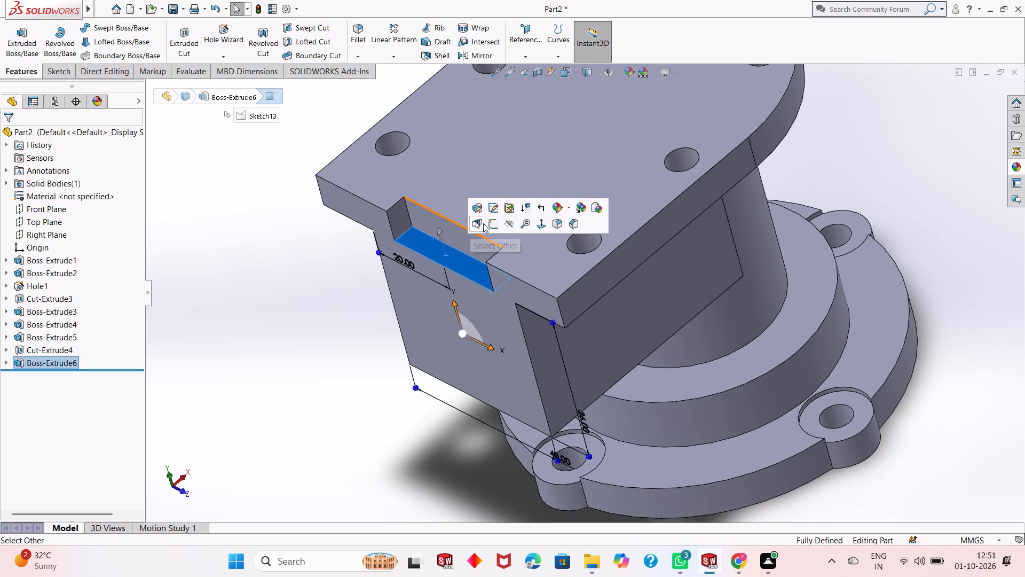
left_click(496, 222)
key("ctrl+8")
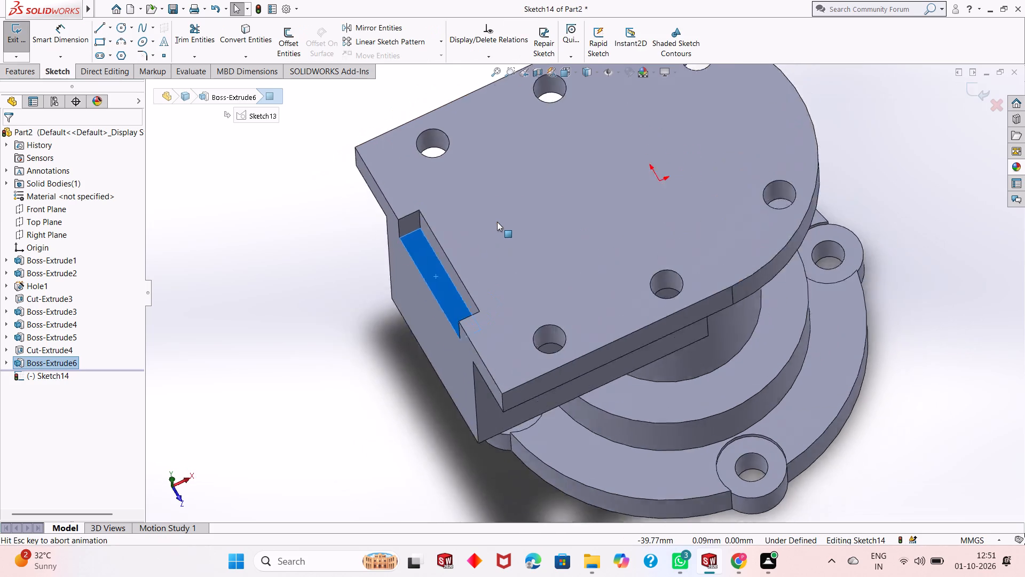
key("Escape")
scroll(372, 290, "down", 1)
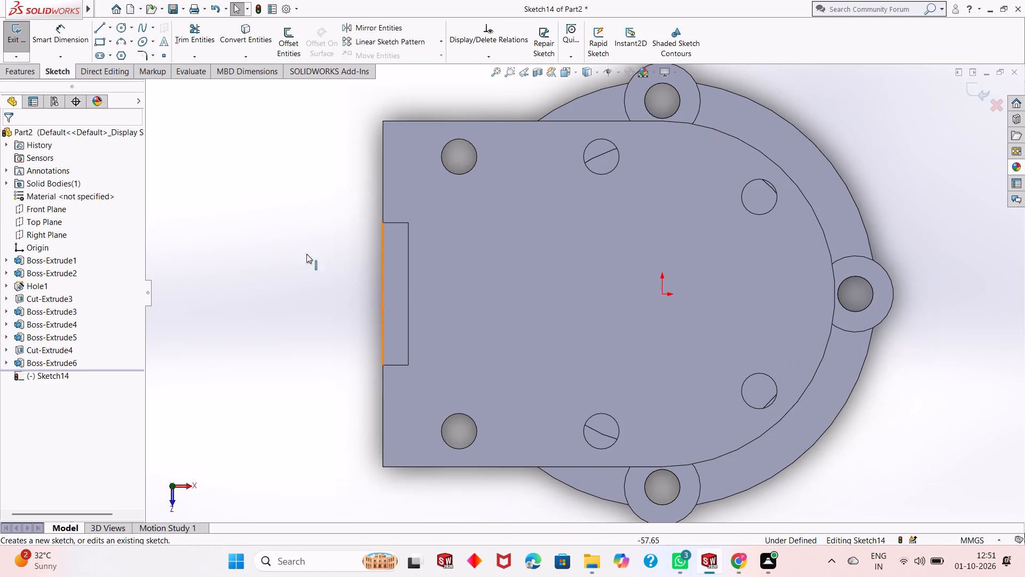
left_click(98, 45)
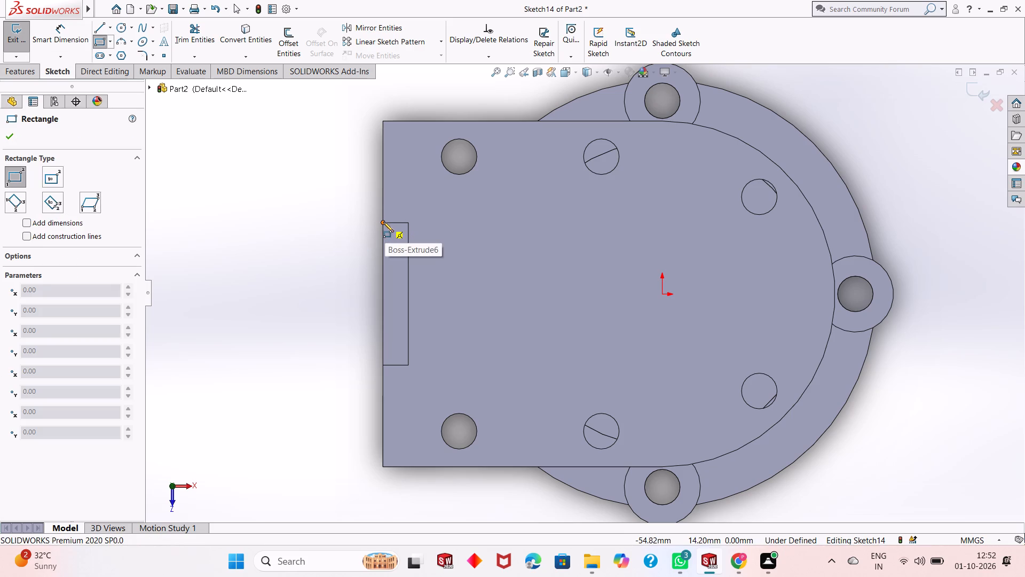
left_click(383, 222)
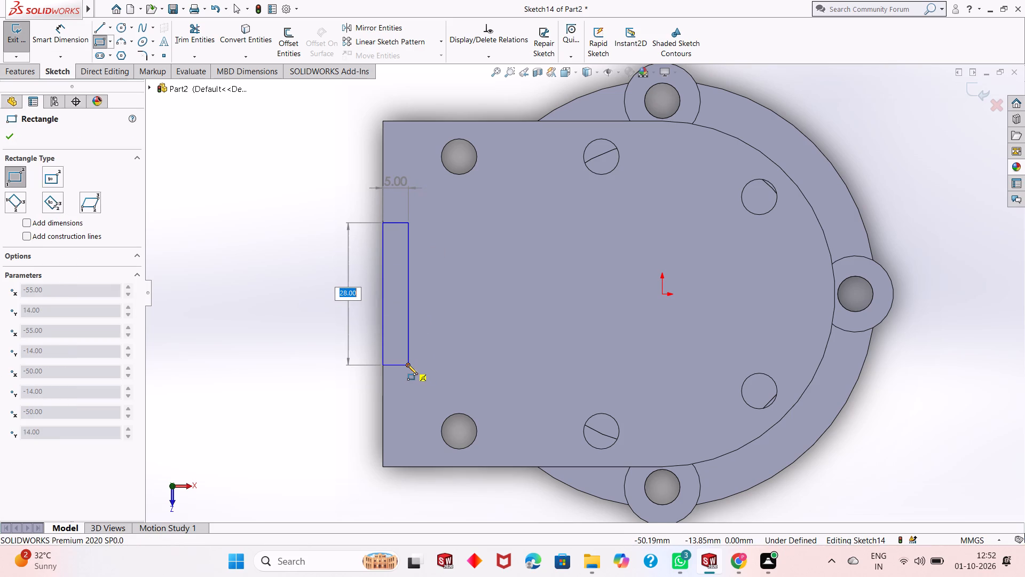
left_click(407, 364)
right_click(262, 269)
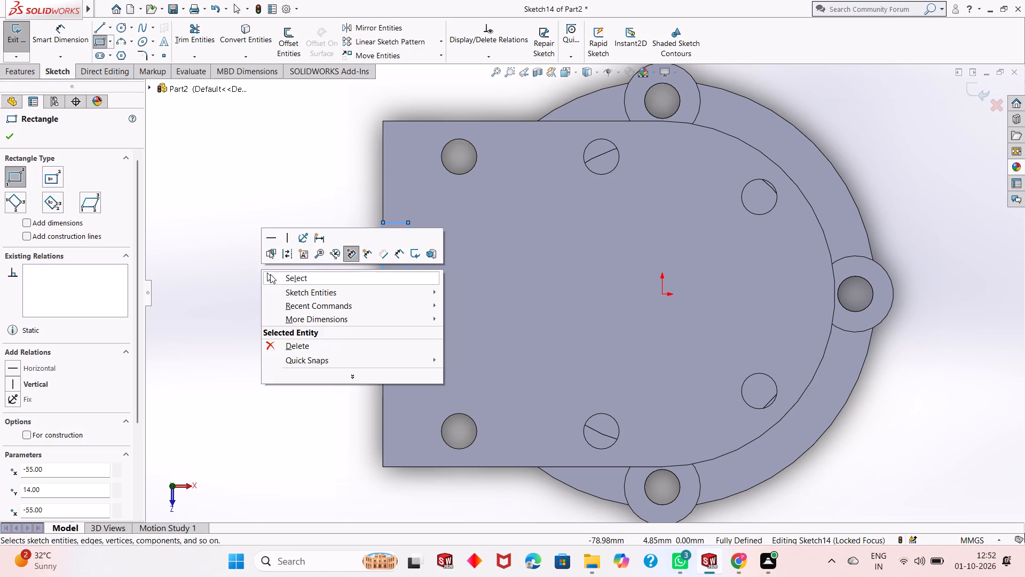
left_click(271, 275)
Extrude-cut the notch rectangle Through All down the new block.
middle_click_drag(469, 372, 459, 335)
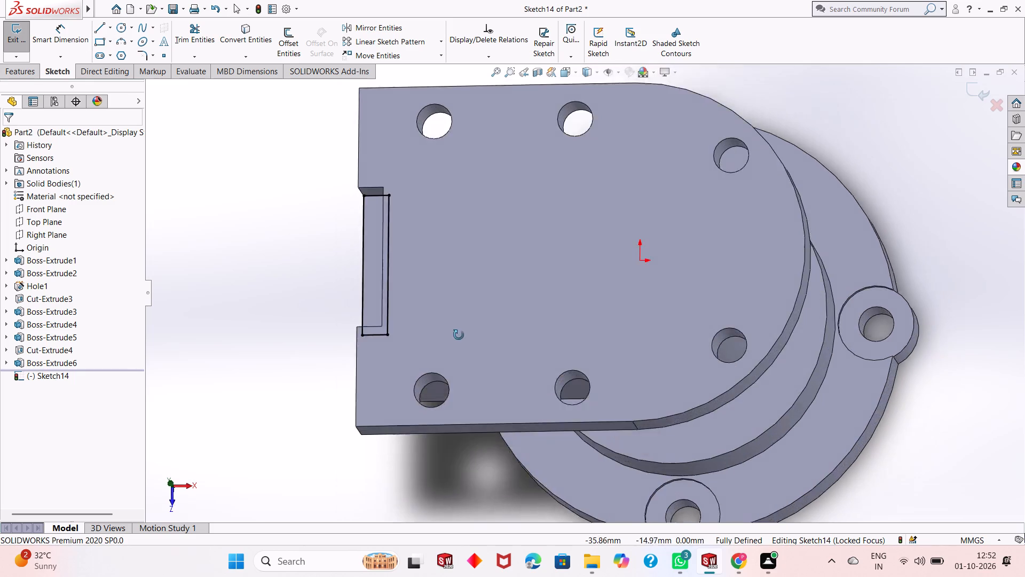
middle_click_drag(459, 335, 500, 243)
scroll(484, 264, "up", 2)
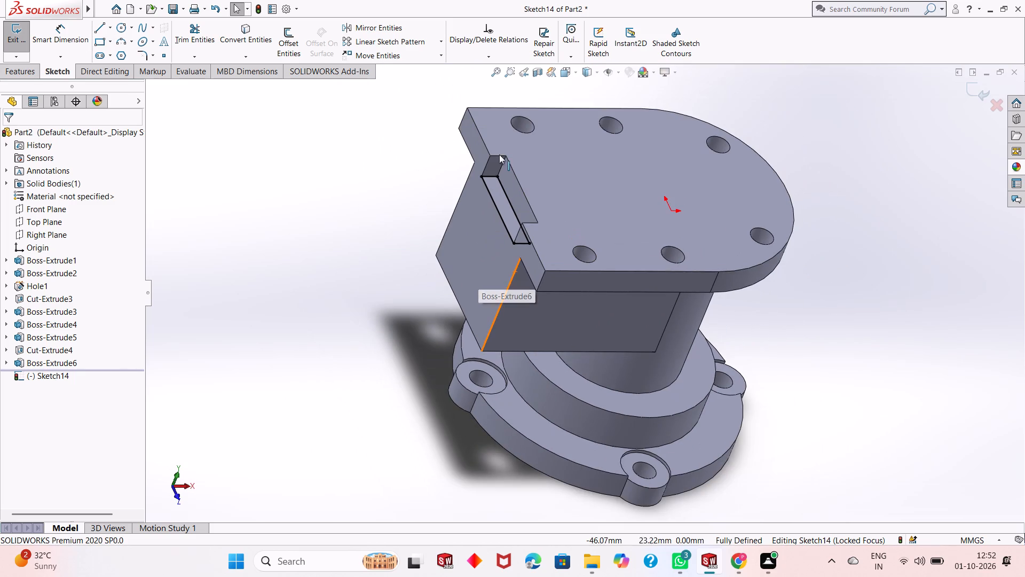
scroll(499, 154, "down", 1)
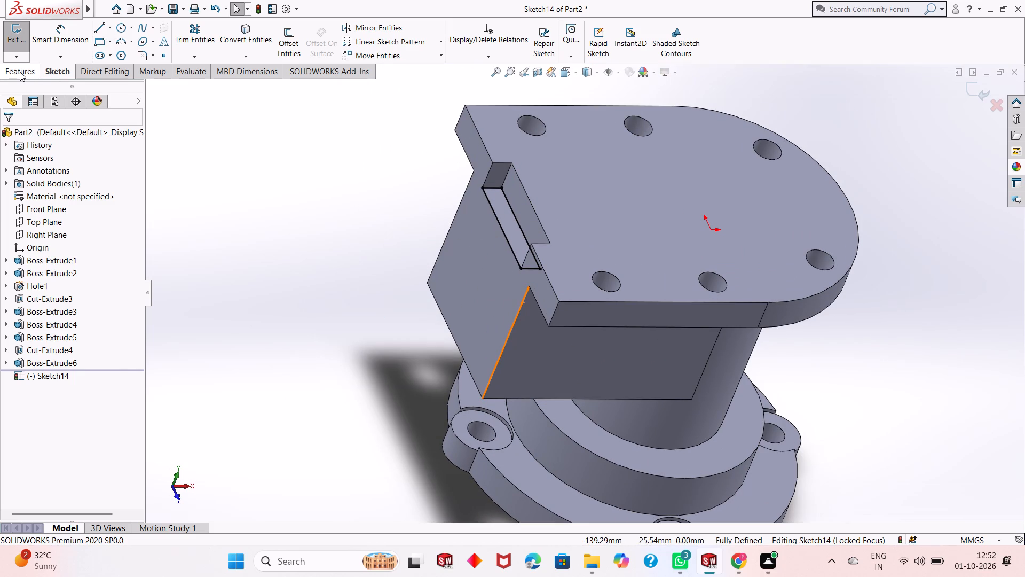
left_click(20, 72)
left_click(172, 45)
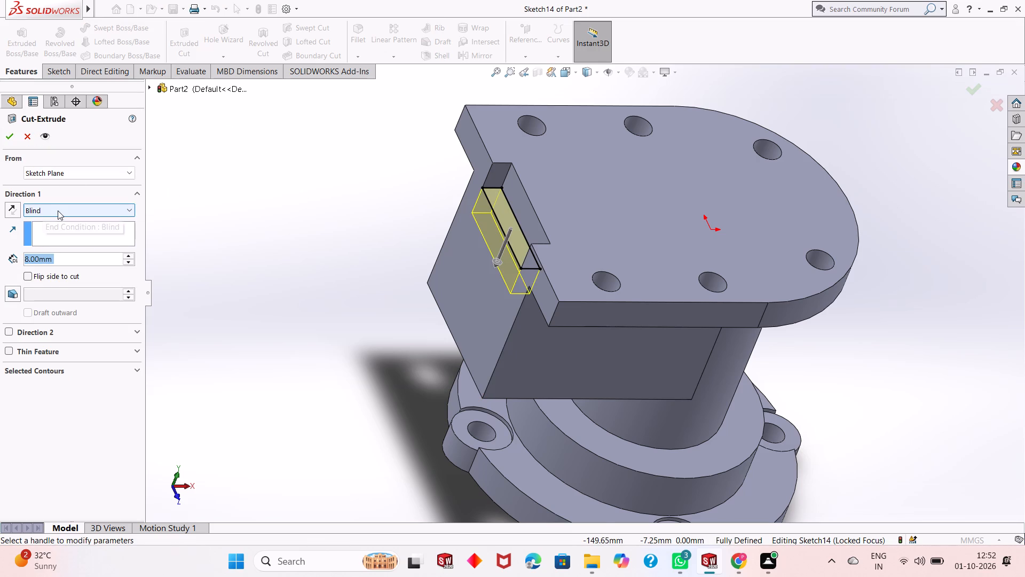
left_click(58, 211)
left_click(65, 229)
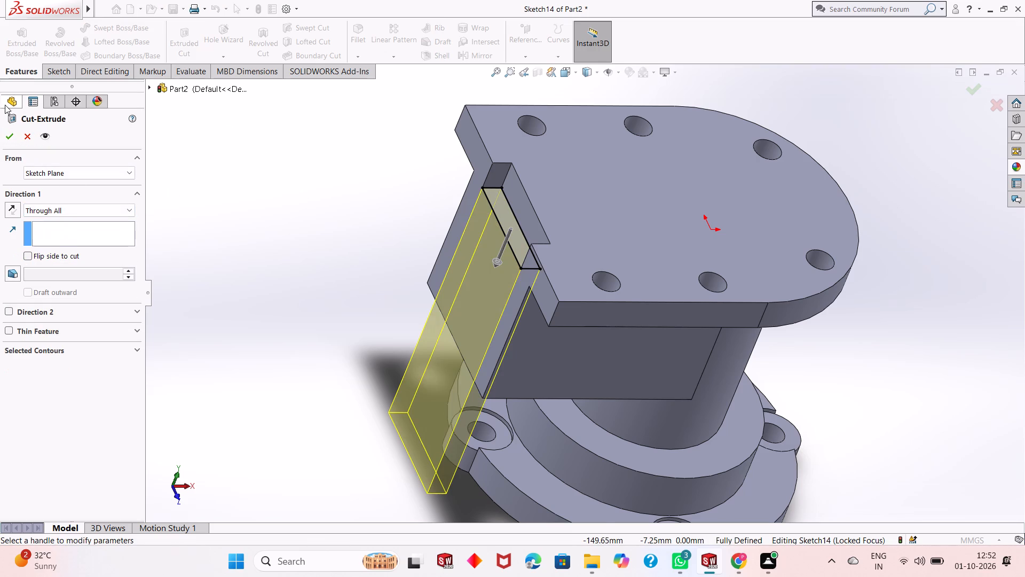
left_click(9, 136)
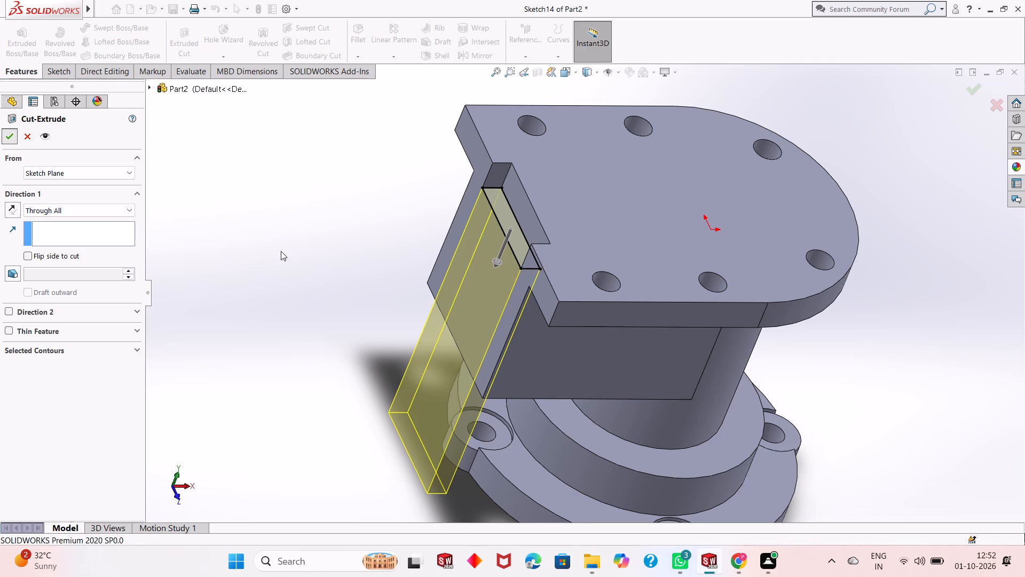
left_click(340, 330)
Examine the slotted block beneath the top plate and the rest of the flange from several angles.
scroll(526, 255, "up", 2)
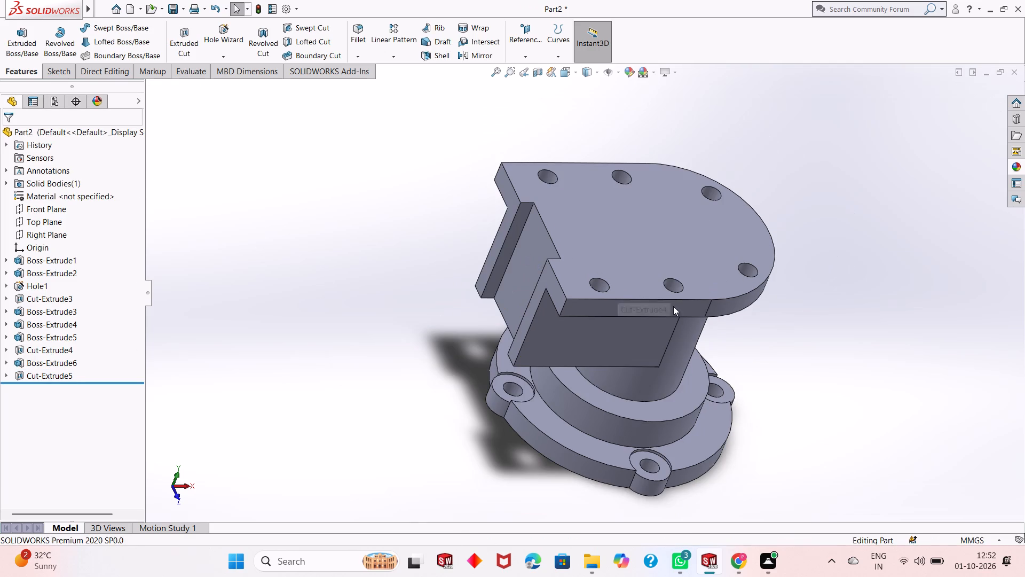
middle_click_drag(772, 351, 735, 328)
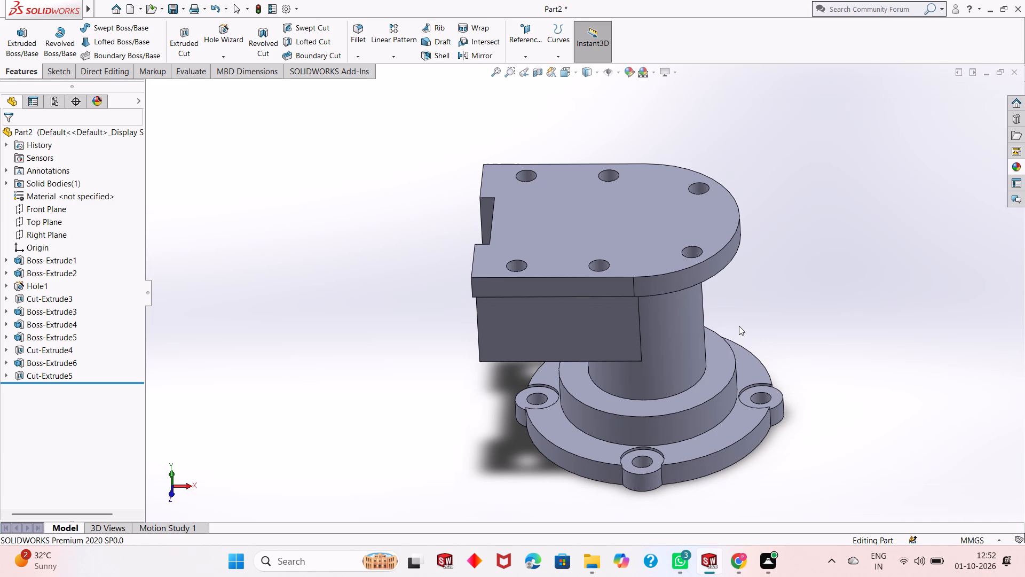
middle_click_drag(786, 353, 786, 328)
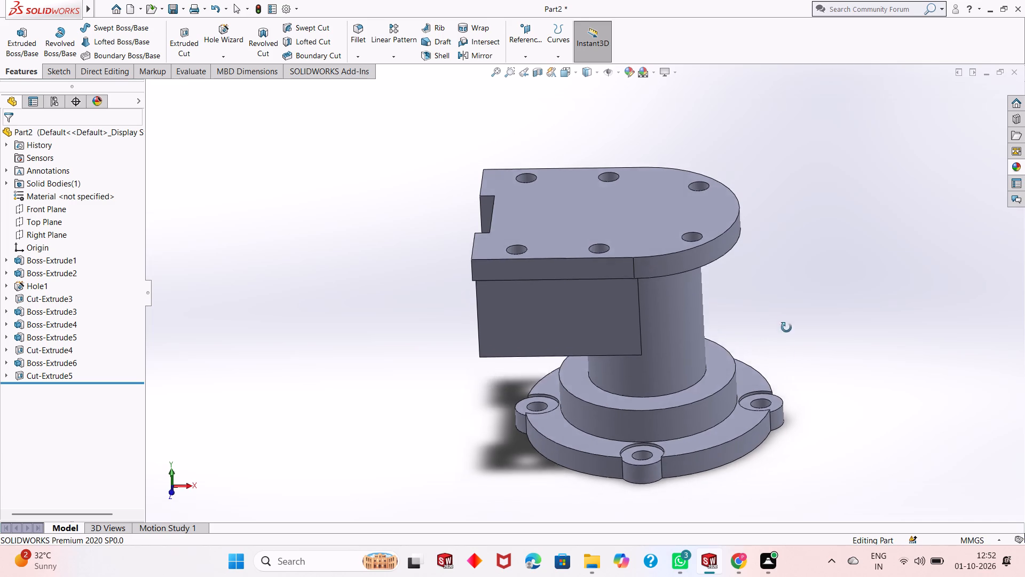
middle_click_drag(786, 328, 827, 332)
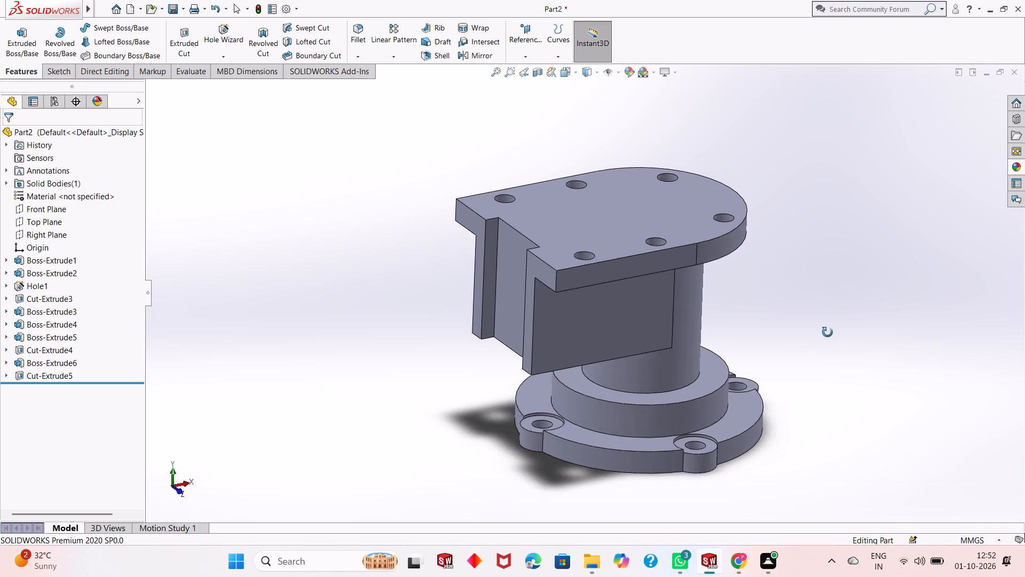
middle_click_drag(827, 332, 827, 348)
scroll(516, 278, "down", 1)
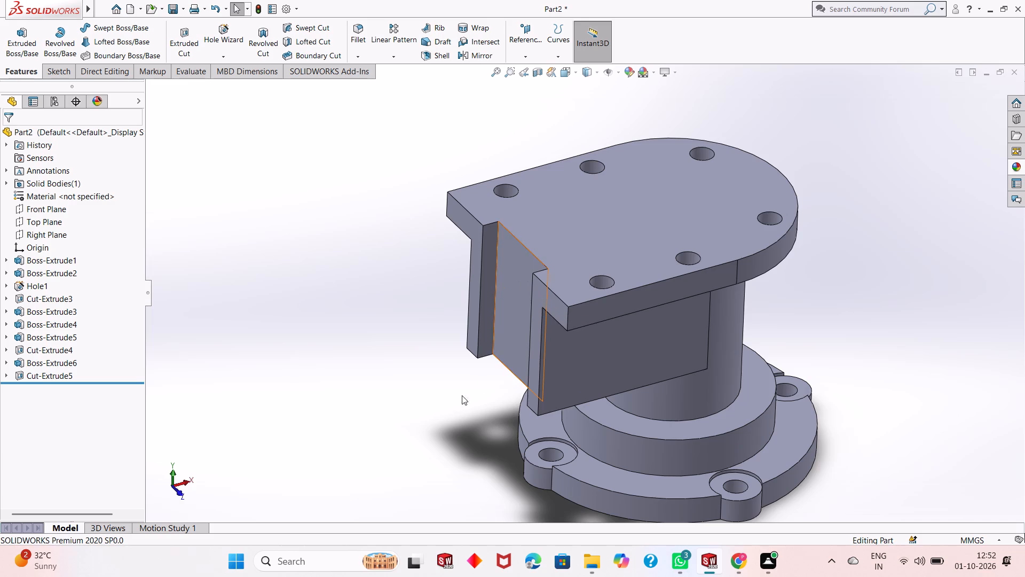
middle_click_drag(451, 407, 439, 349)
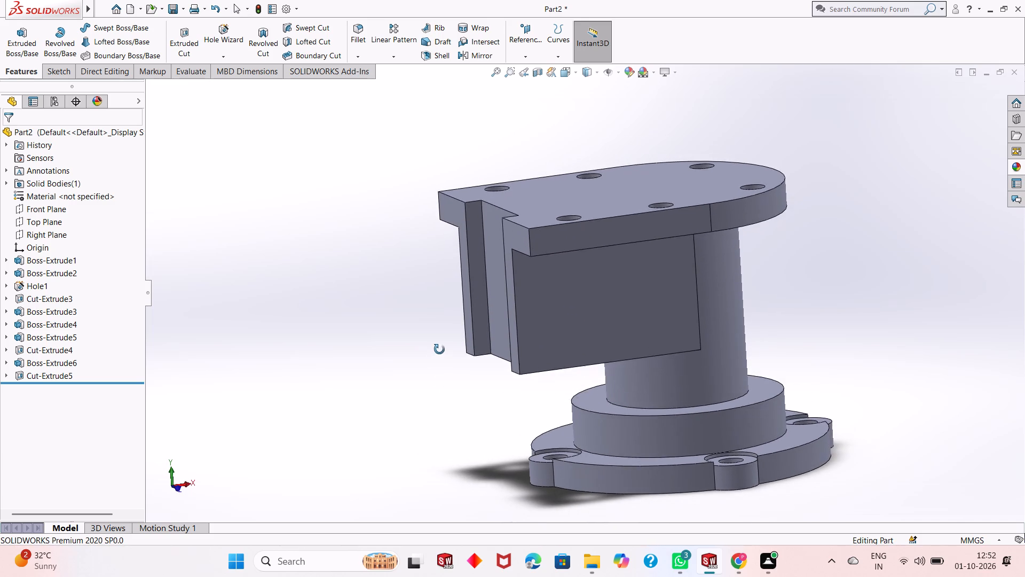
middle_click_drag(439, 349, 435, 411)
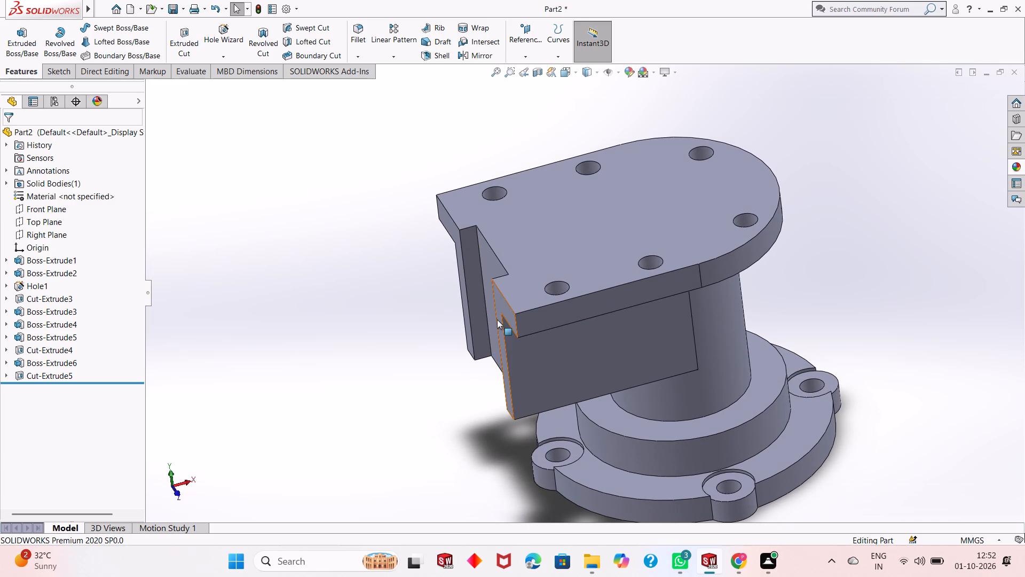
middle_click_drag(451, 398, 464, 387)
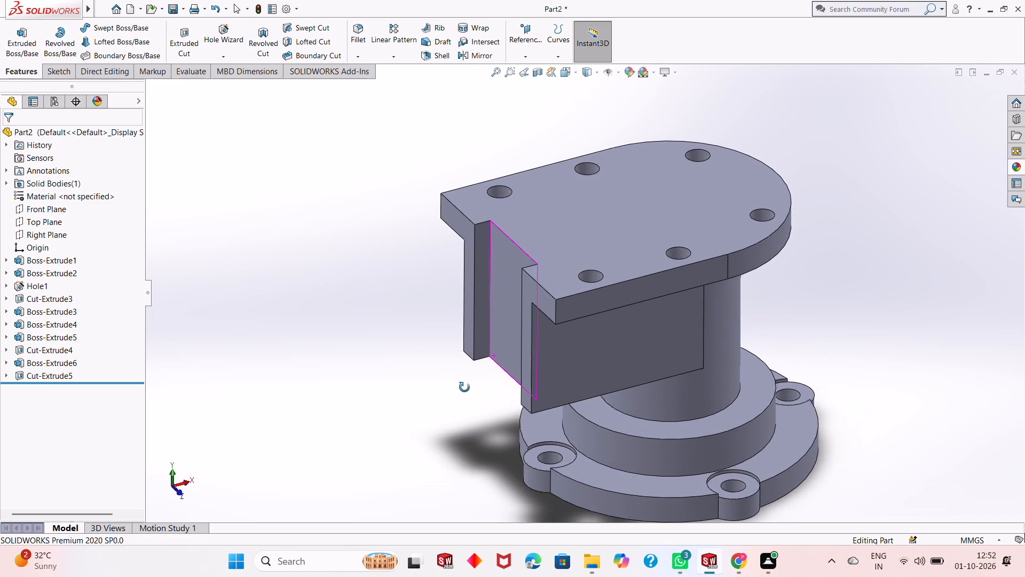
middle_click_drag(464, 387, 441, 342)
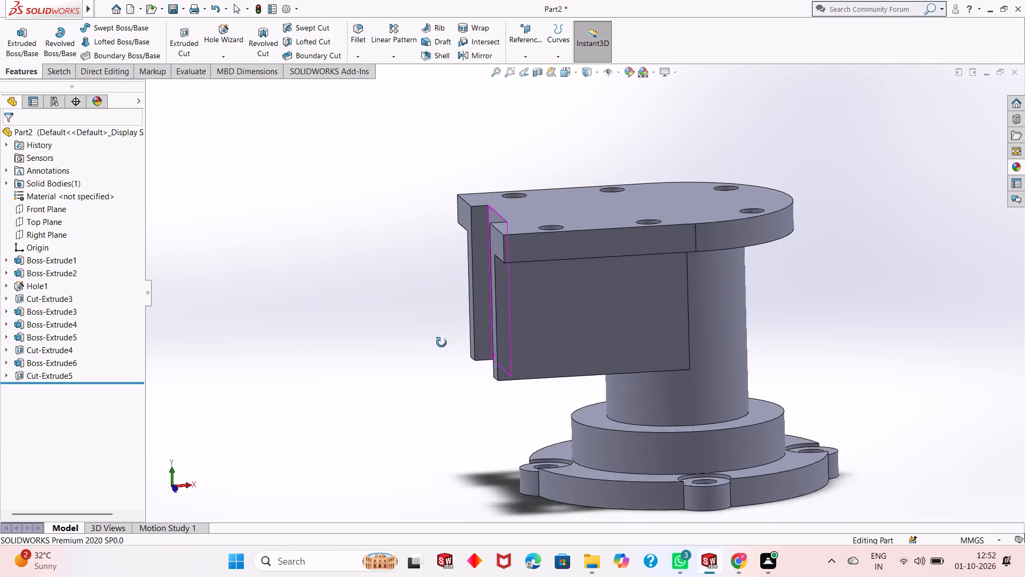
middle_click_drag(441, 342, 449, 431)
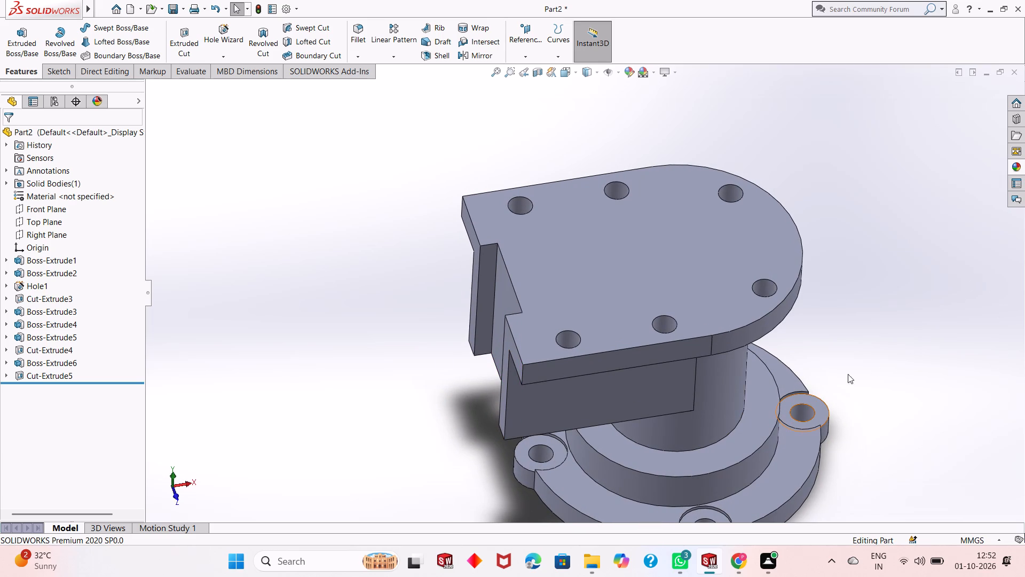
middle_click_drag(711, 399, 697, 279)
scroll(672, 334, "up", 4)
scroll(645, 340, "down", 2)
middle_click_drag(693, 335, 709, 392)
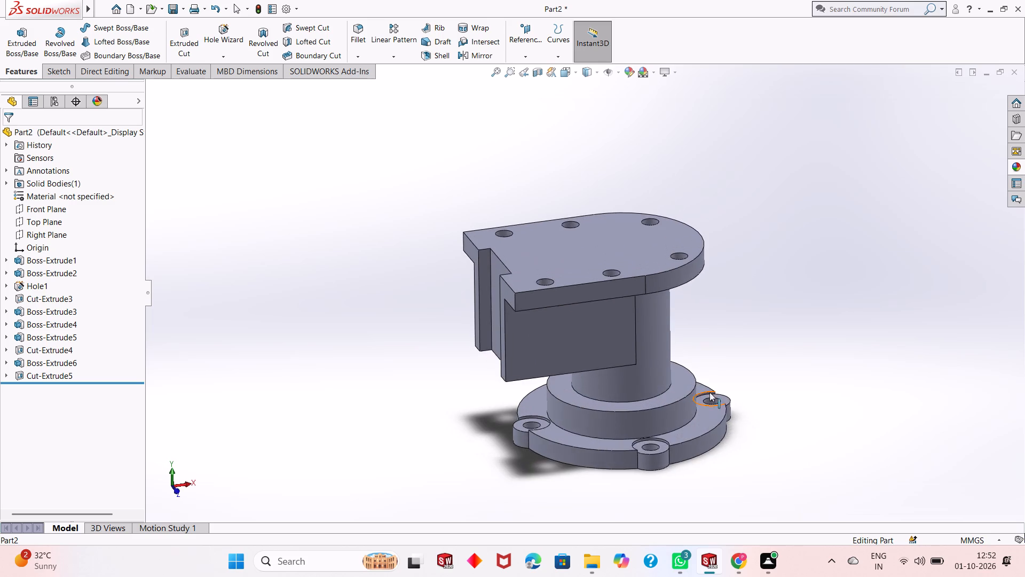
Examine the slotted block, top plate and flange from several angles and distances.
scroll(511, 389, "up", 1)
scroll(576, 358, "down", 4)
scroll(568, 380, "up", 2)
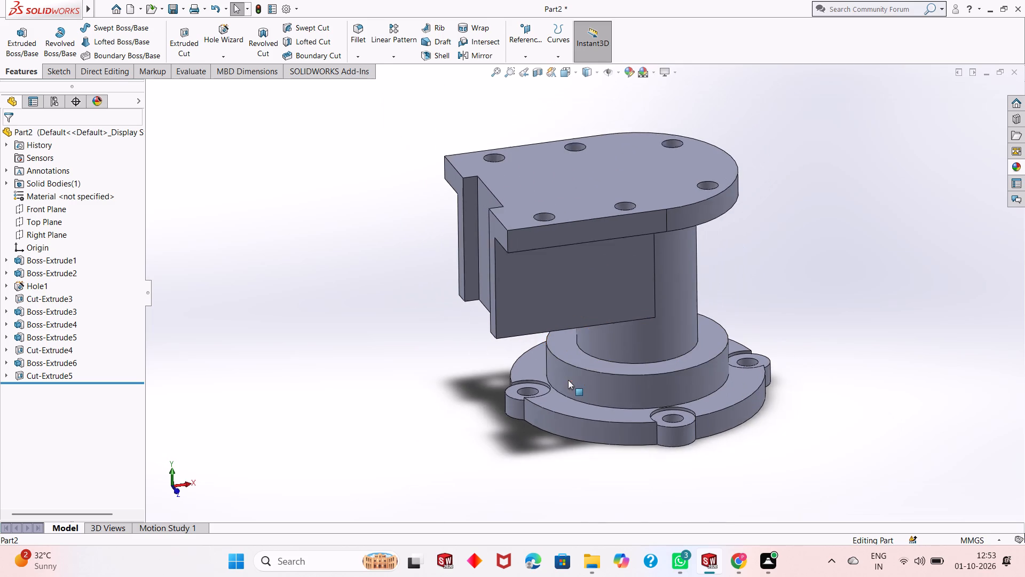
scroll(568, 380, "up", 1)
middle_click_drag(714, 286, 713, 272)
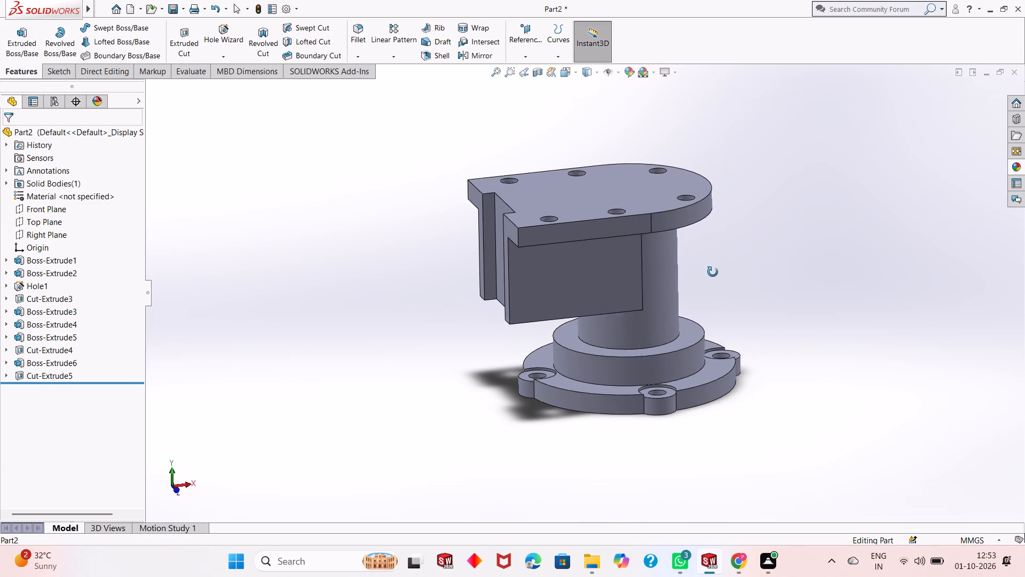
middle_click_drag(713, 272, 718, 291)
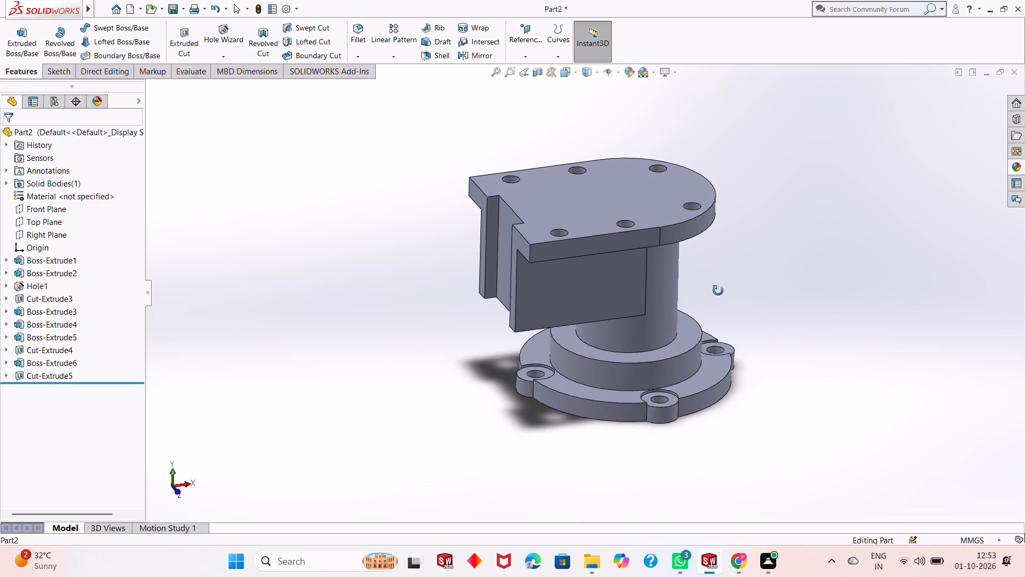
middle_click_drag(718, 291, 739, 279)
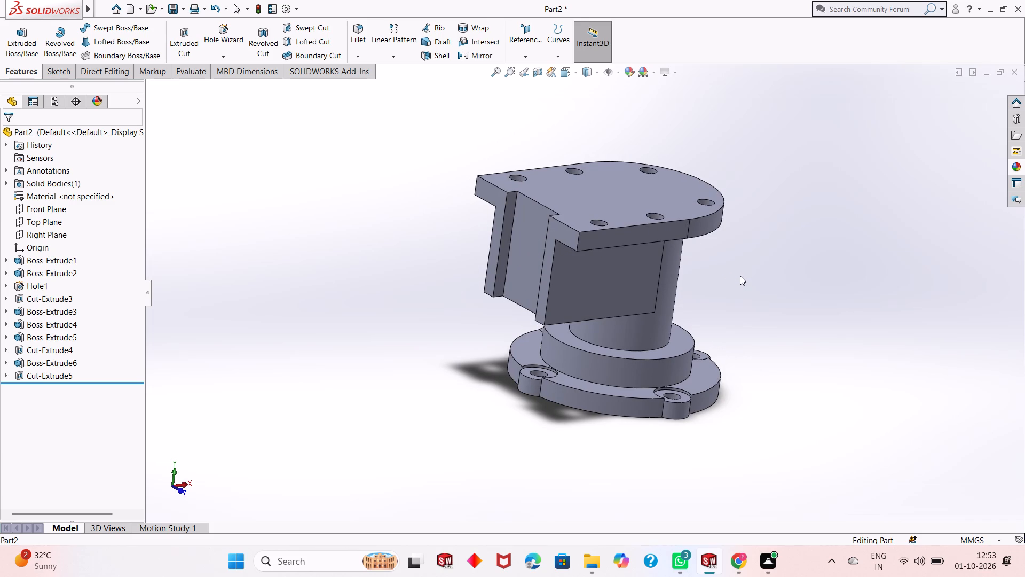
scroll(620, 278, "down", 3)
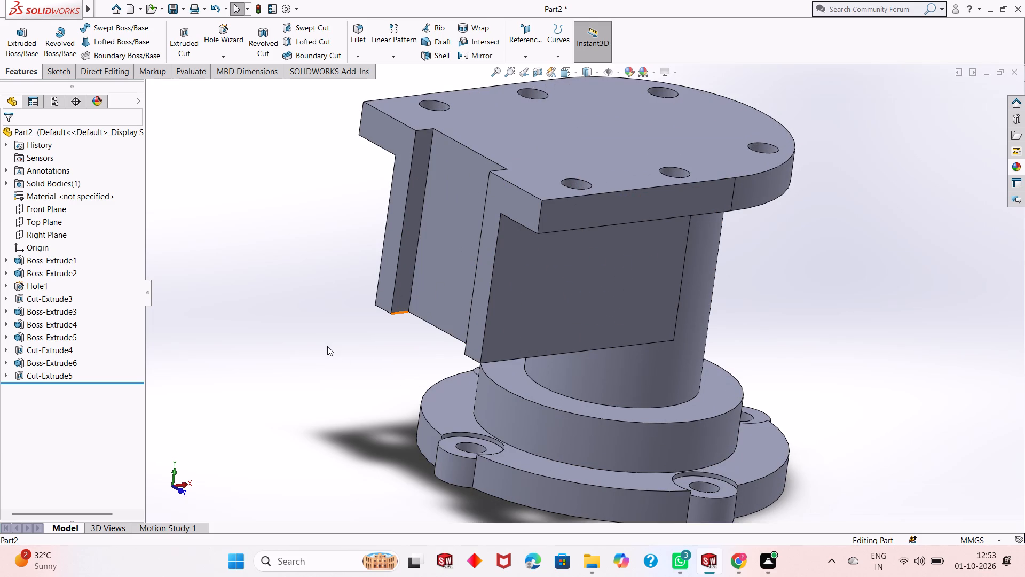
Sketch three vertically aligned circles on the slot's recessed face, with radii of about 3.4, 6.1 and 2.7 mm from top to bottom.
middle_click_drag(374, 385, 454, 423)
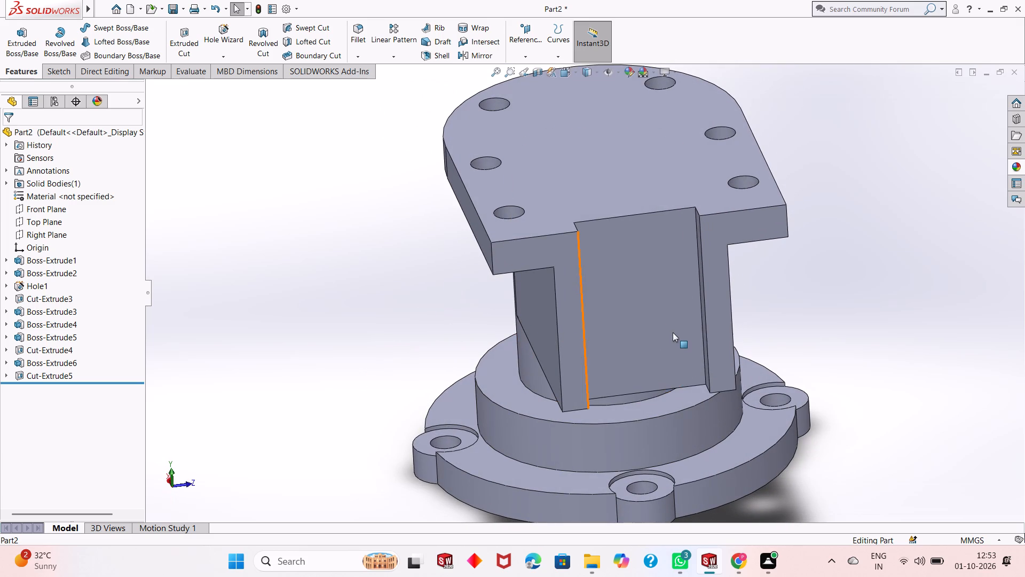
left_click(666, 325)
left_click(721, 294)
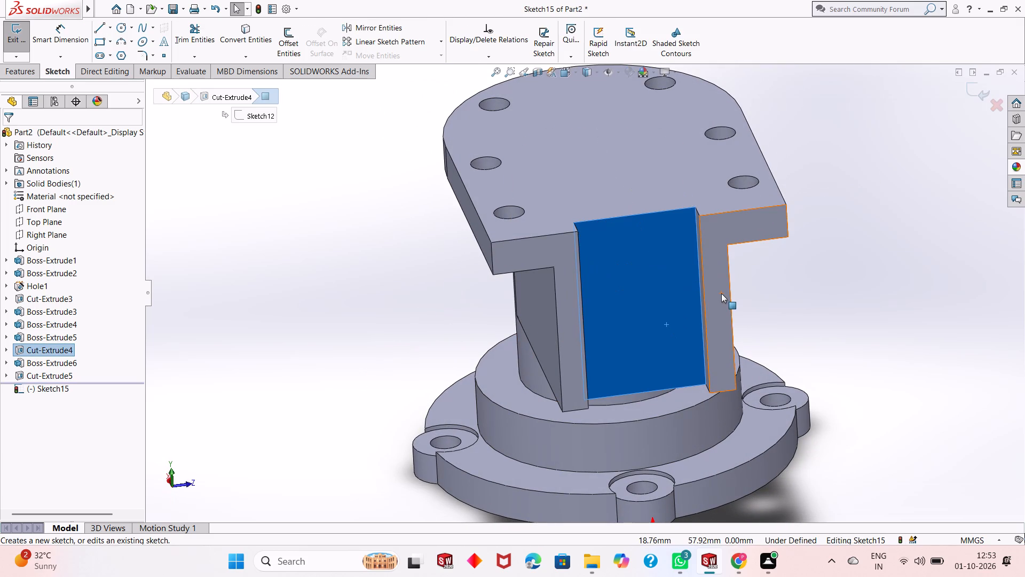
key("ctrl+8")
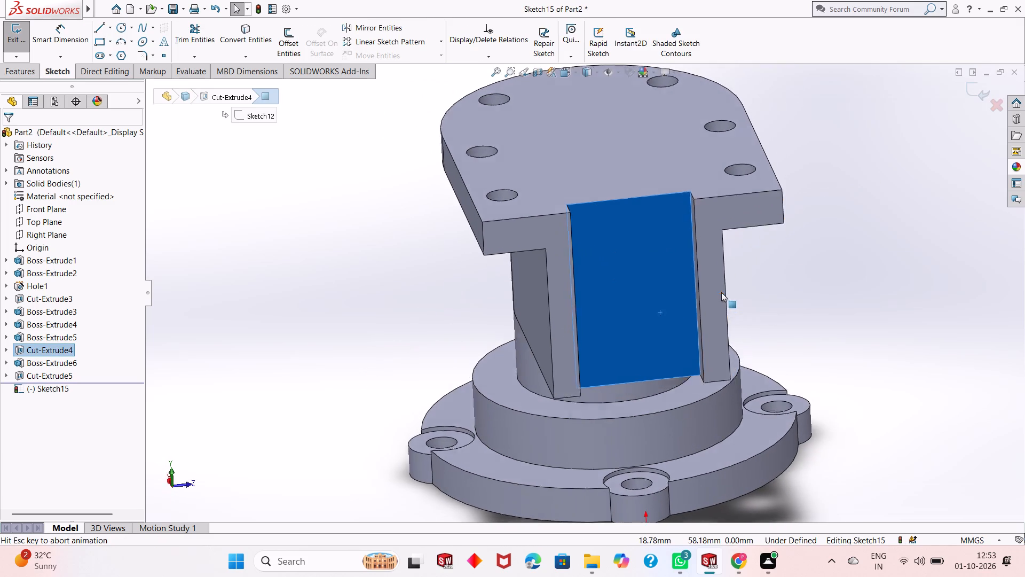
left_click(873, 169)
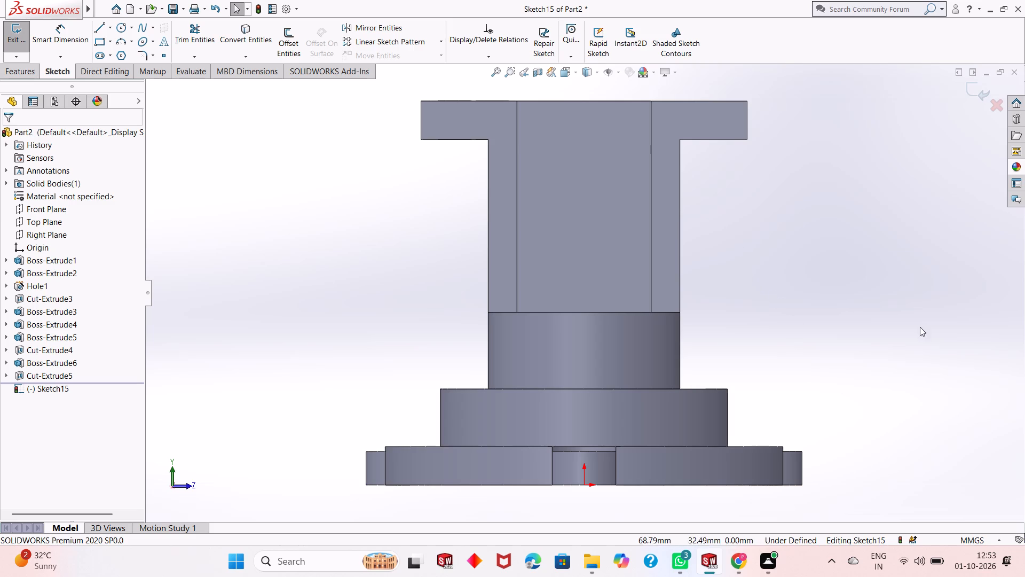
scroll(573, 218, "up", 1)
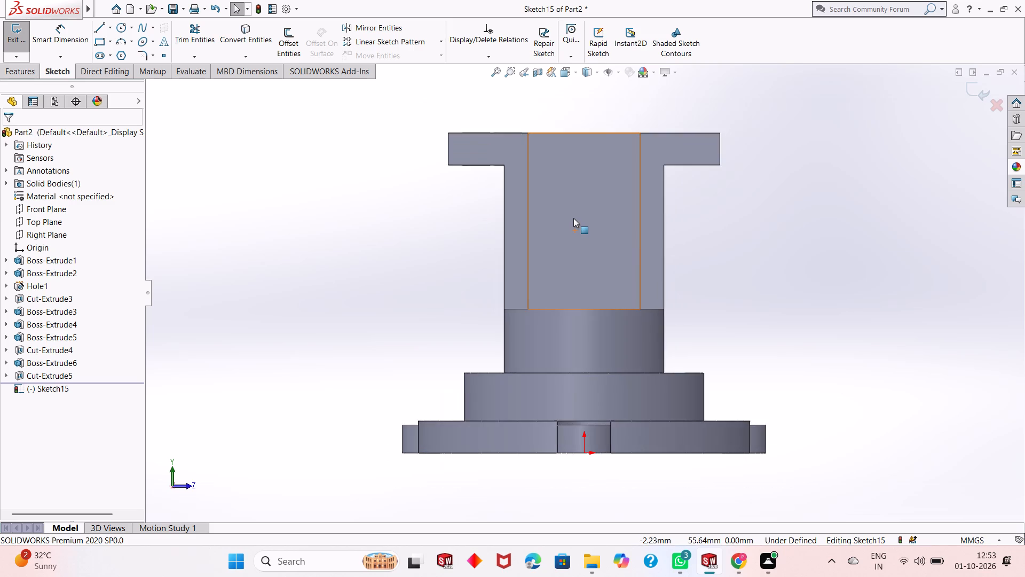
scroll(573, 218, "up", 1)
scroll(636, 140, "down", 1)
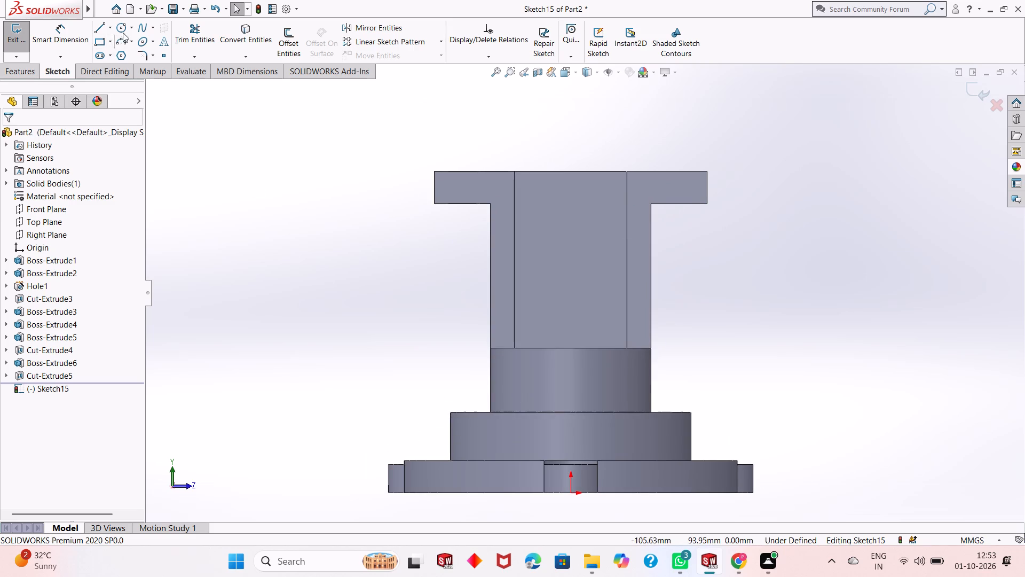
left_click(123, 29)
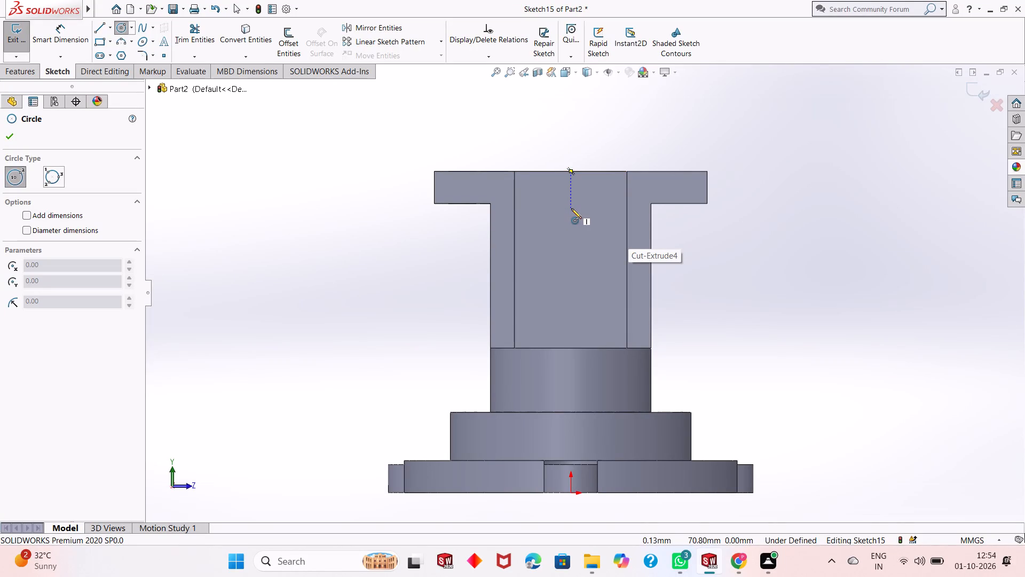
left_click(571, 208)
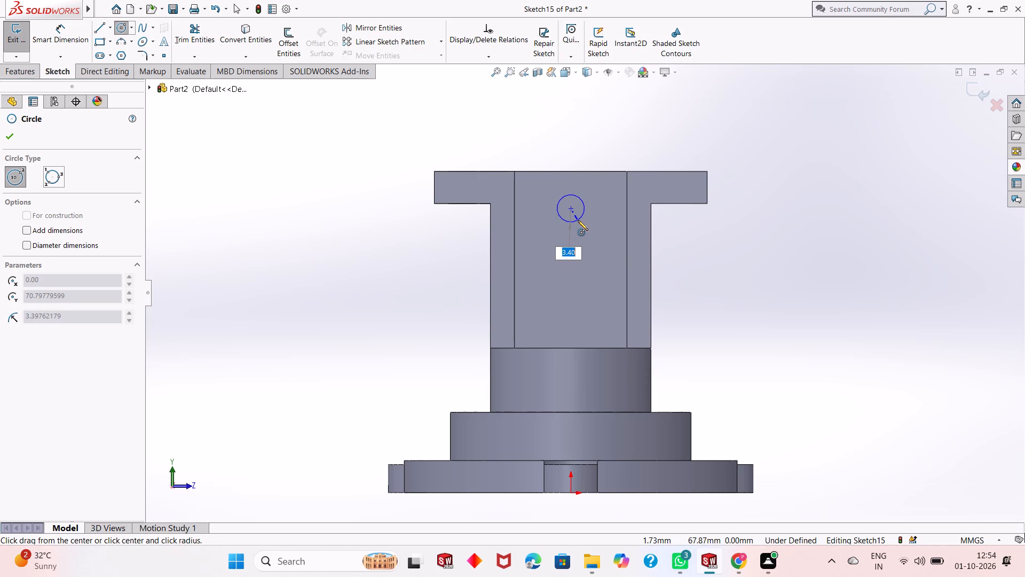
left_click(578, 220)
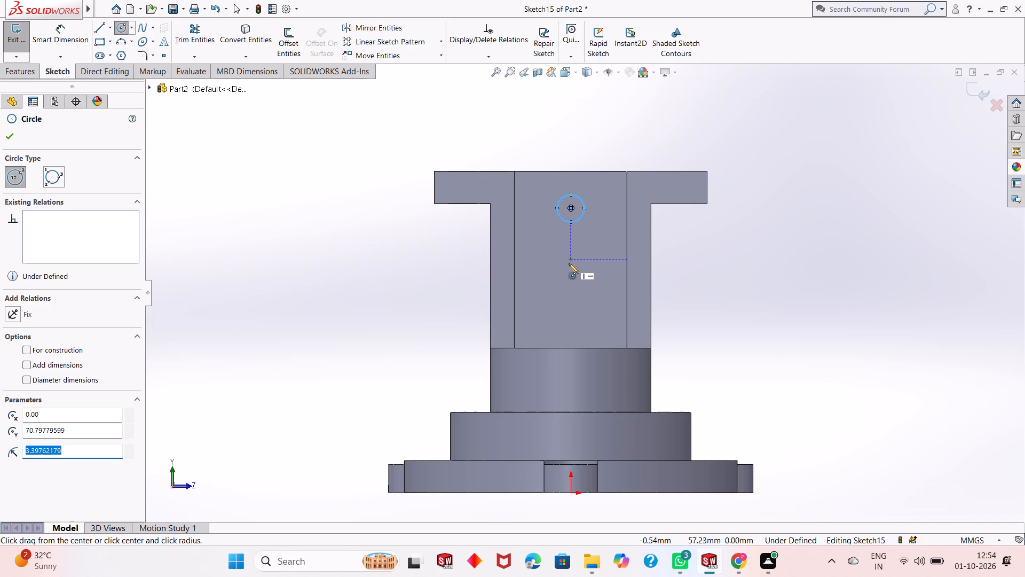
left_click(569, 263)
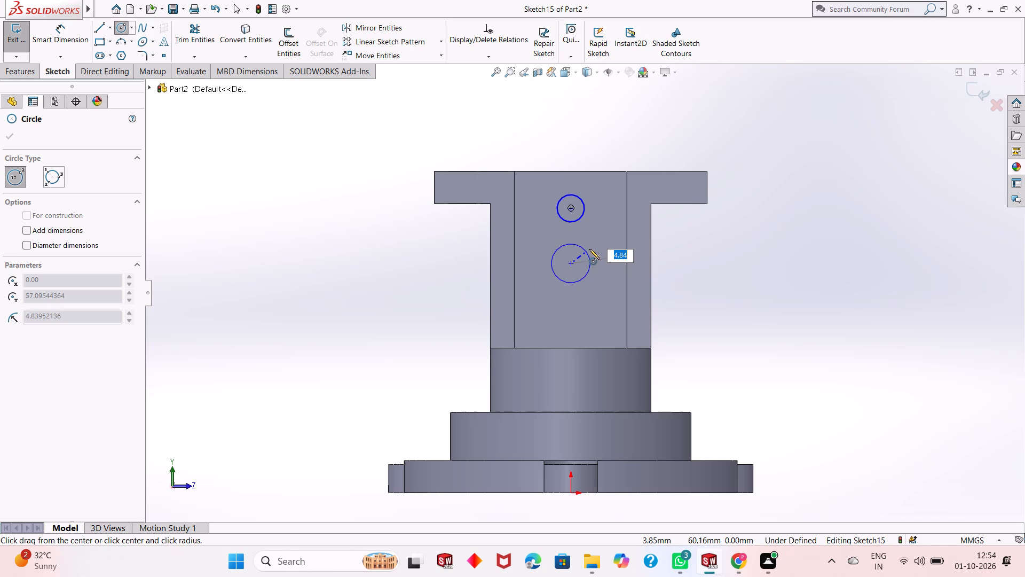
left_click(590, 248)
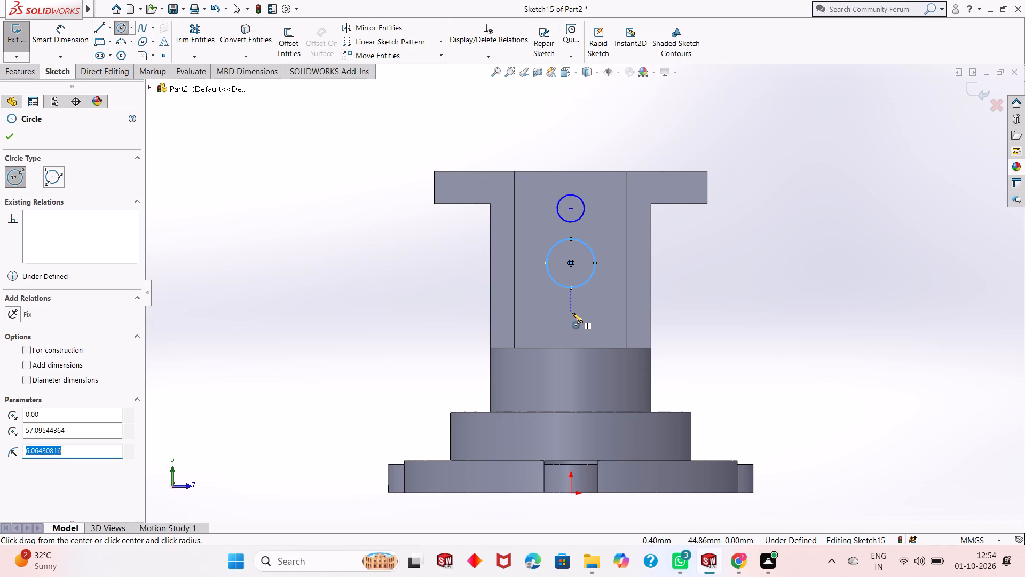
left_click(572, 309)
left_click(580, 305)
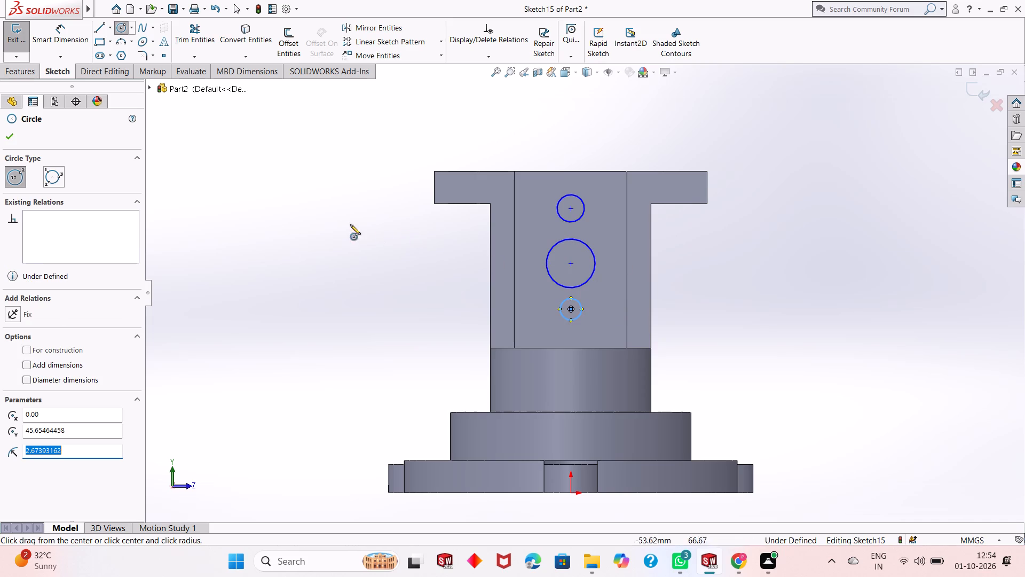
right_click(281, 199)
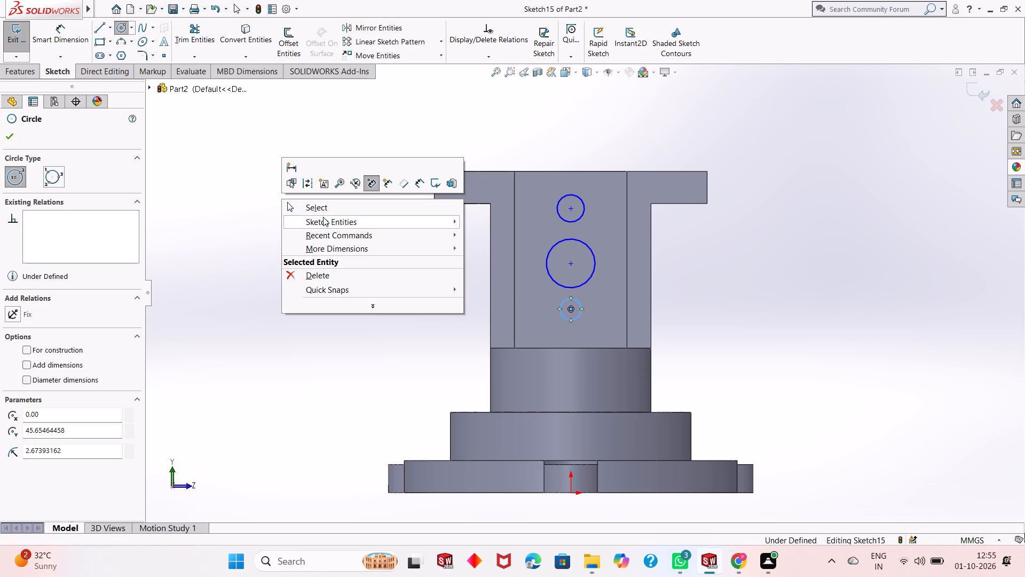
left_click(335, 210)
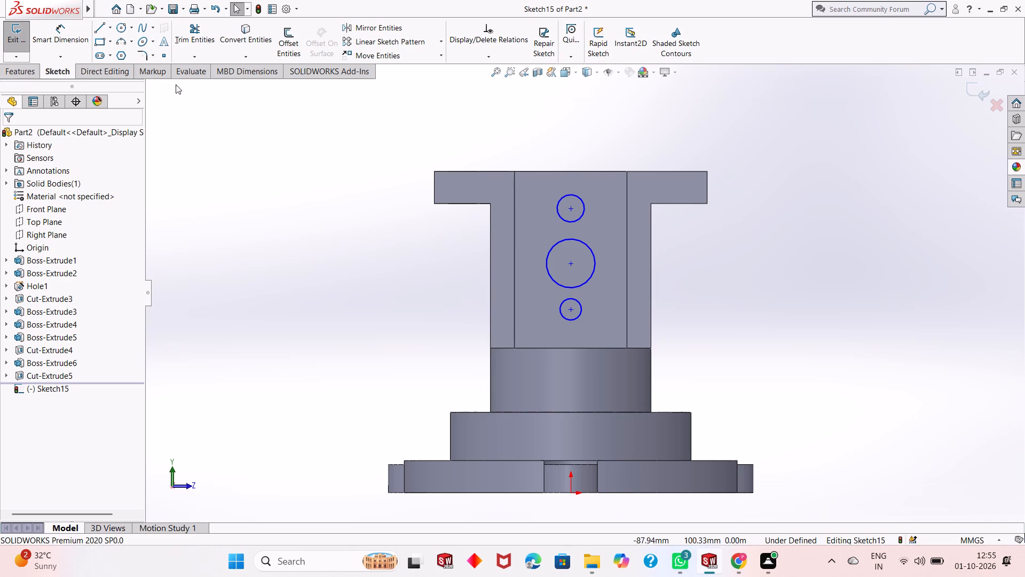
Dimension the large middle circle's centre 22 mm below the top edge of the slot face.
left_click(72, 44)
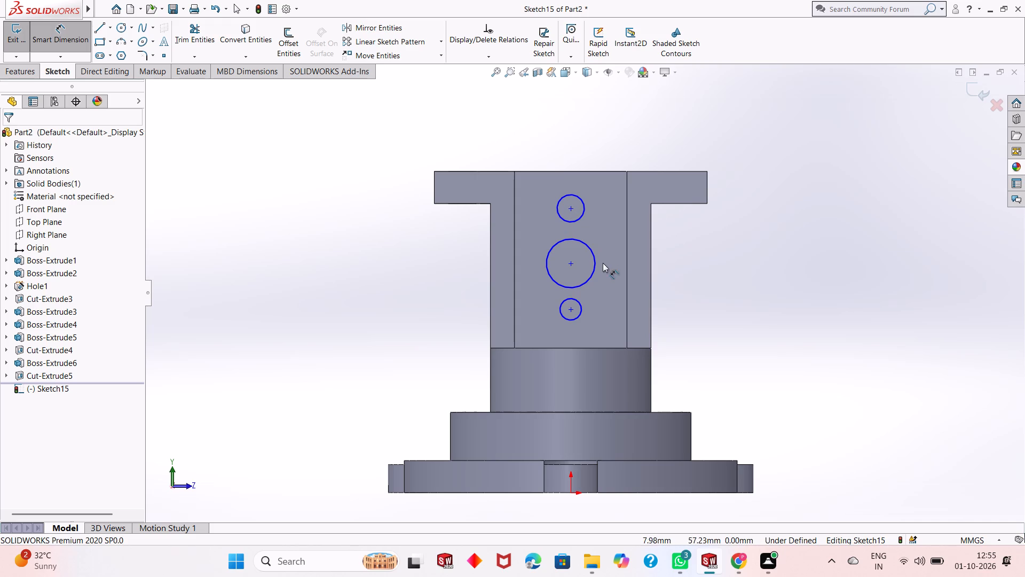
left_click(573, 264)
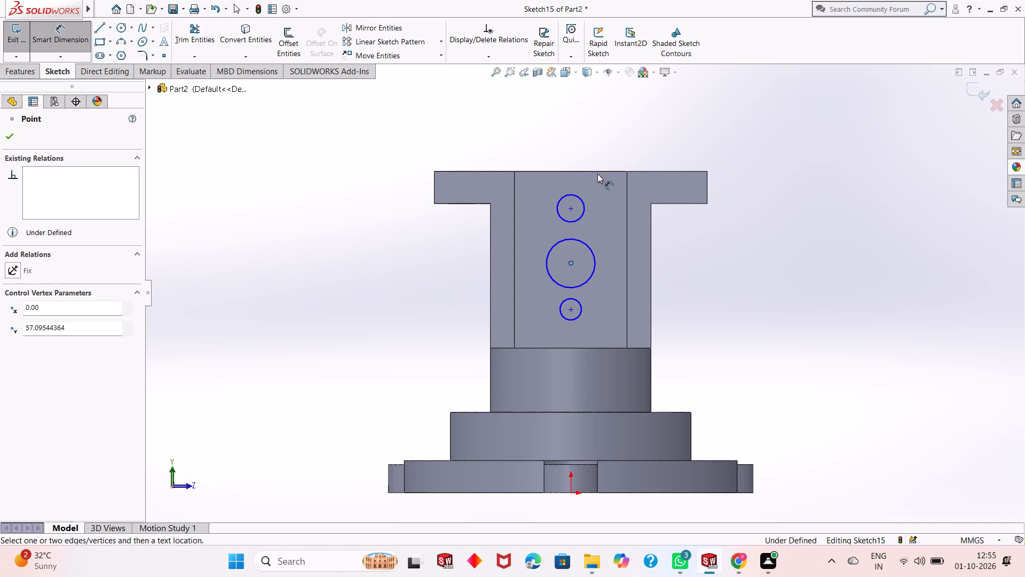
left_click(597, 170)
left_click(772, 183)
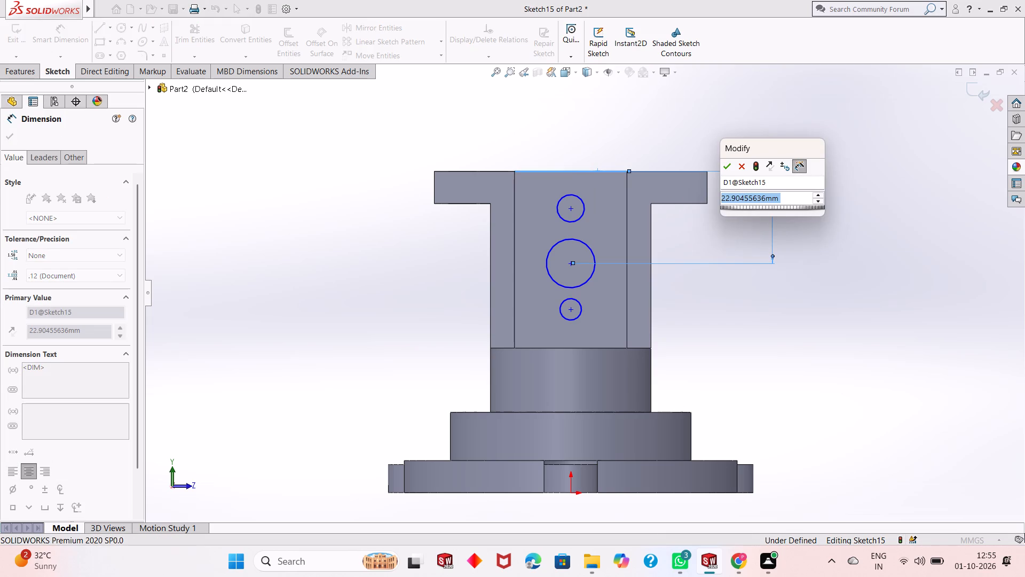
type("22")
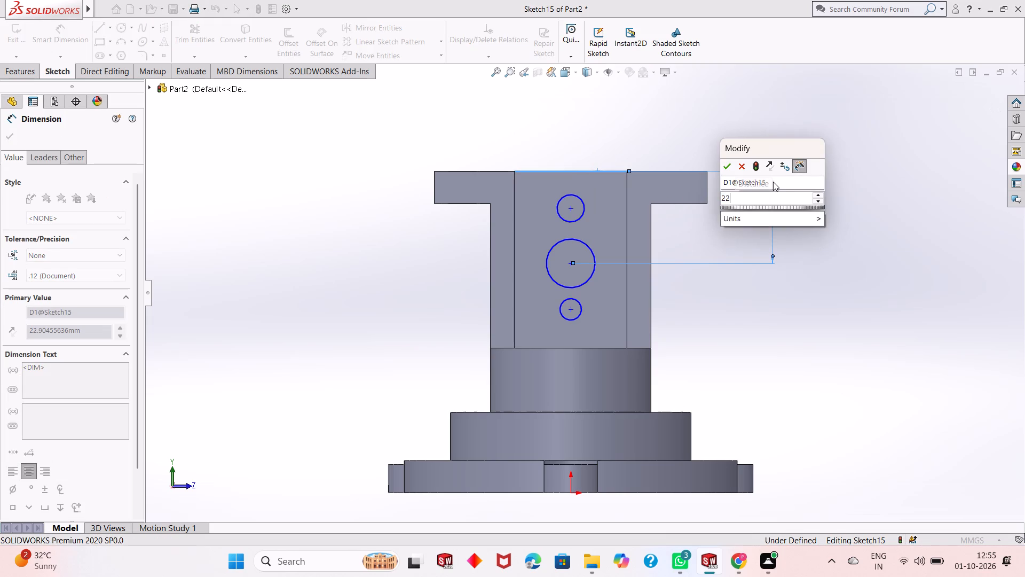
key("Return")
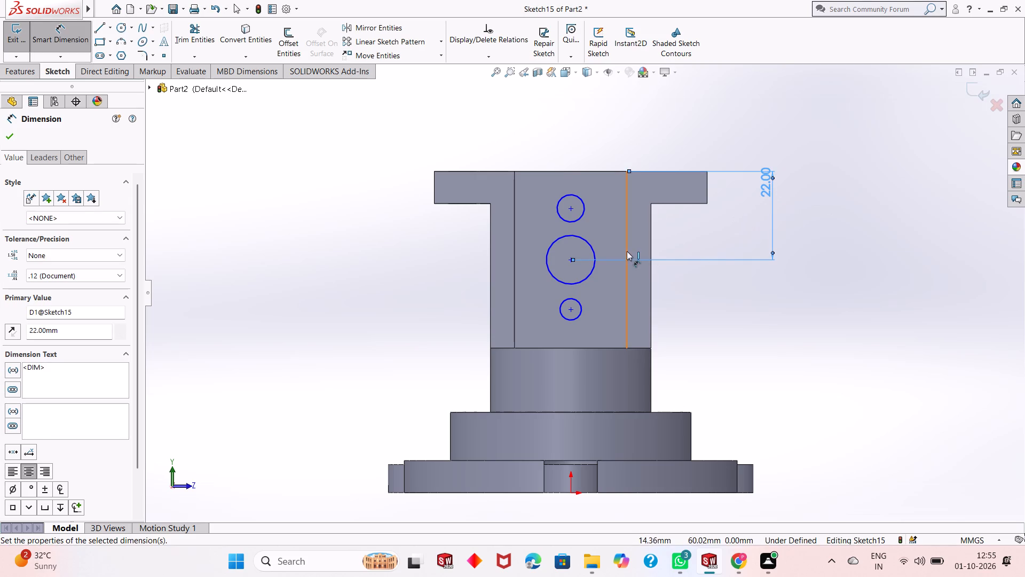
Dimension the two small circles' centres 24 mm apart and the lower one's centre 12 mm from the large circle's centre.
left_click(572, 209)
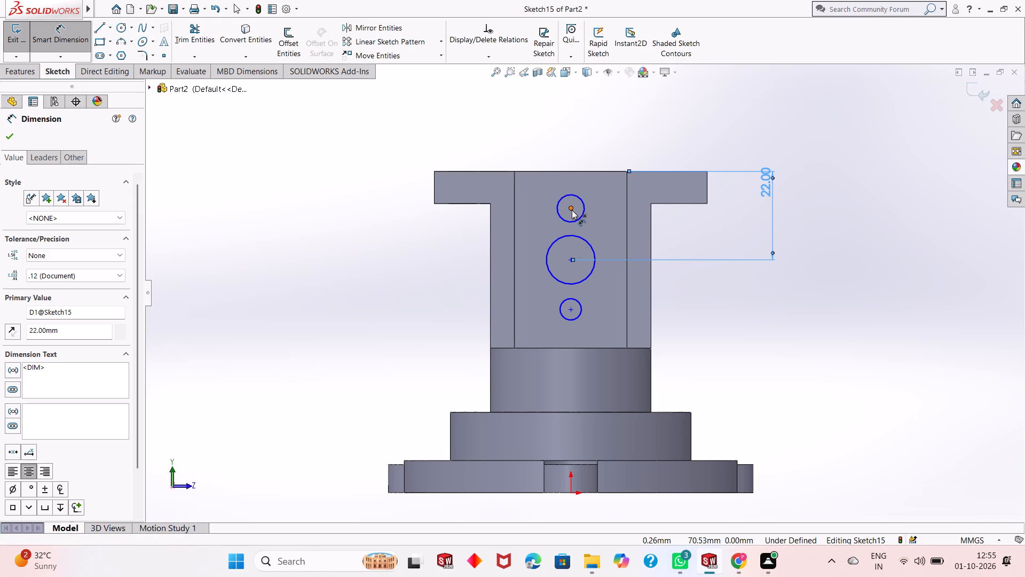
left_click(570, 309)
left_click(435, 311)
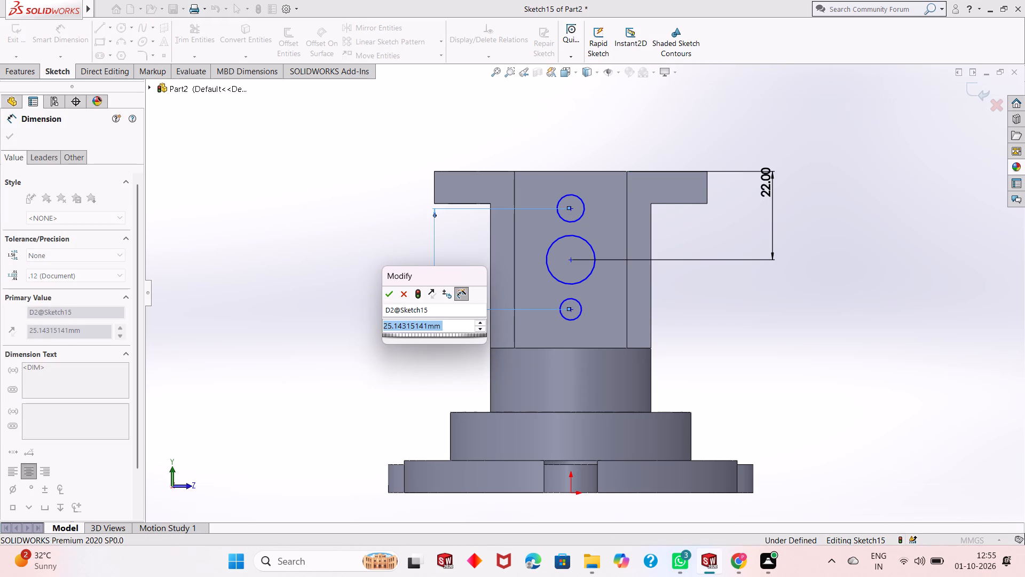
type("24")
key("Return")
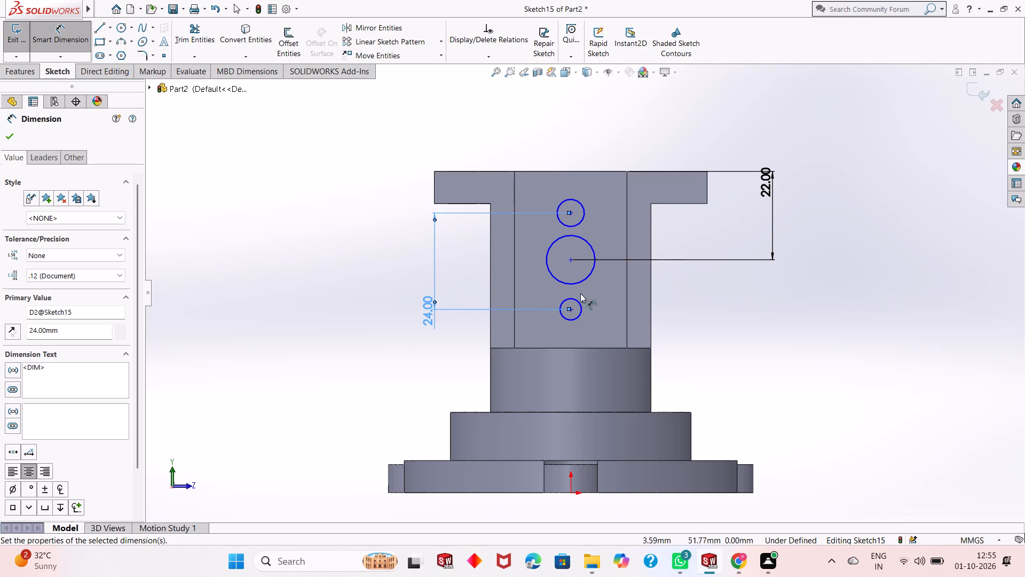
left_click(571, 310)
left_click(572, 263)
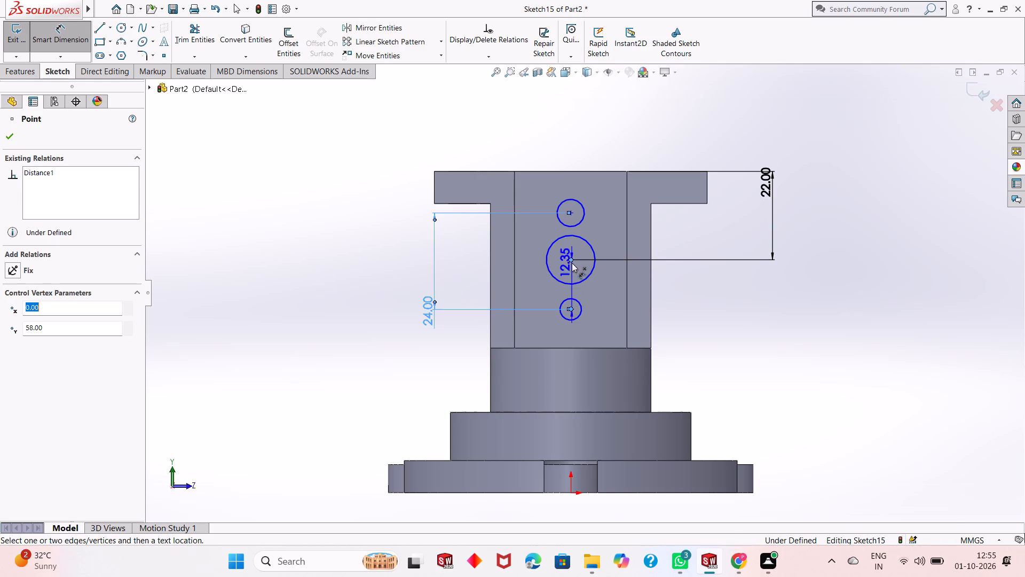
left_click(458, 262)
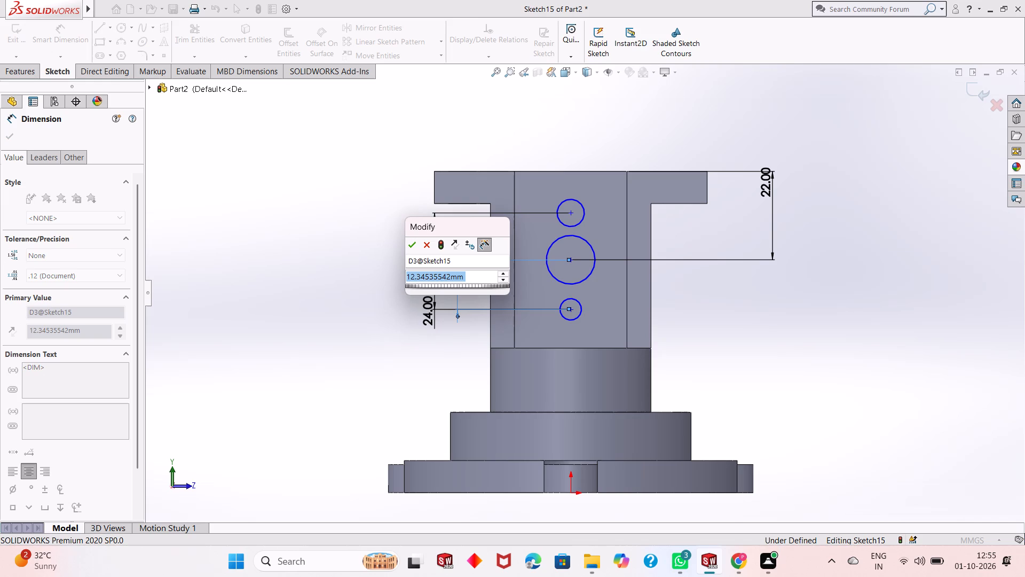
type("12")
key("Return")
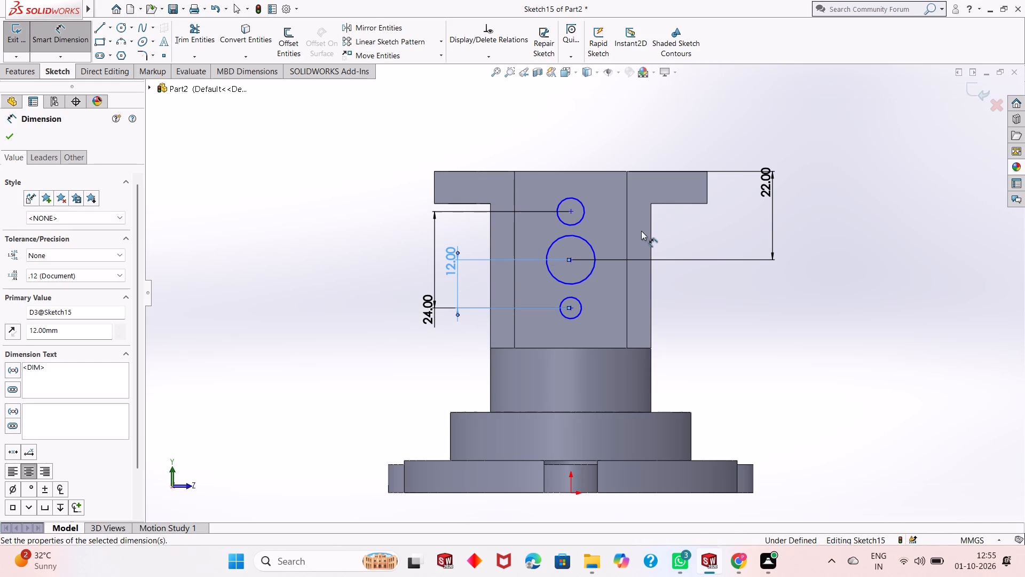
right_click(282, 239)
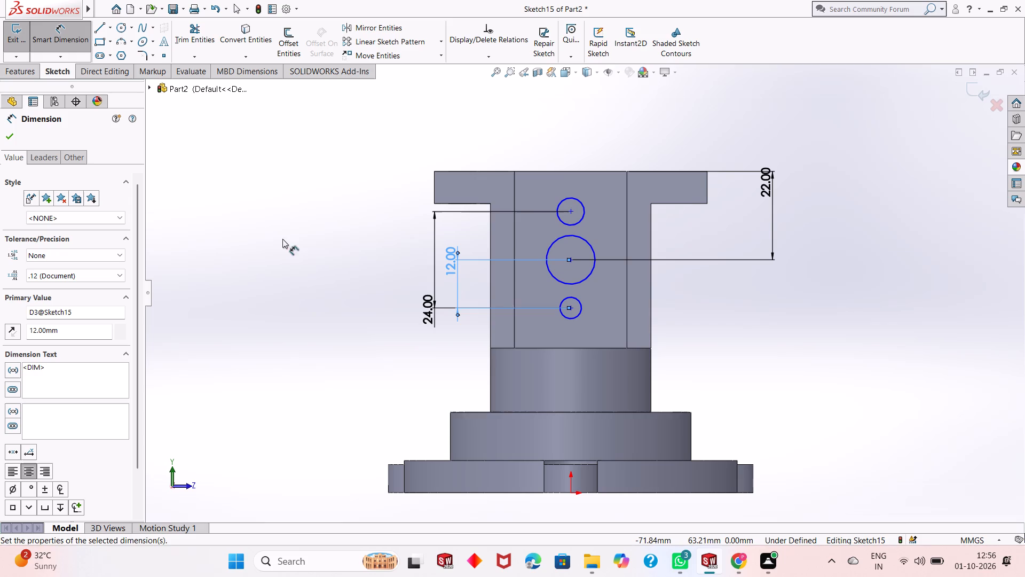
left_click(327, 275)
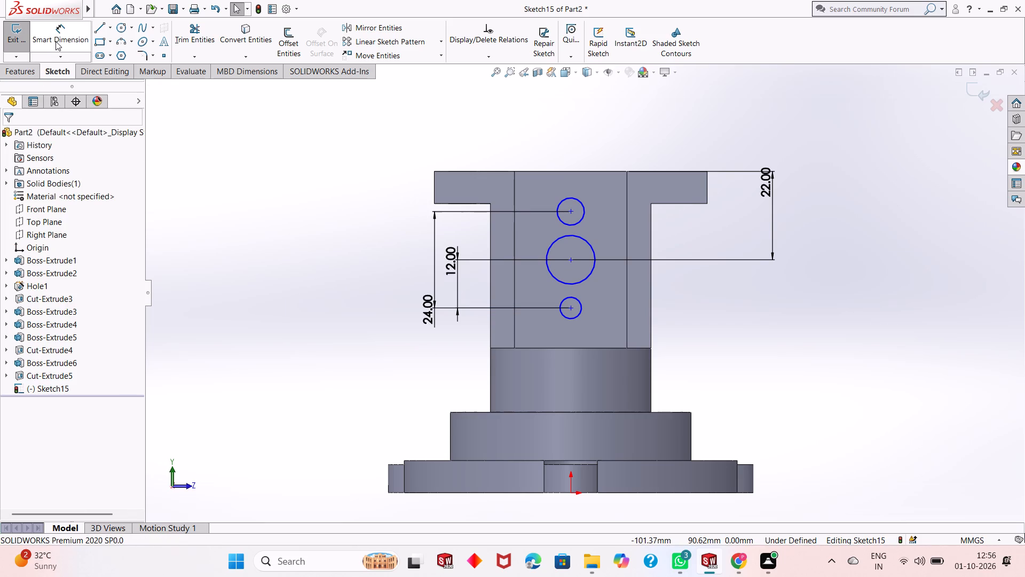
Dimension the large middle circle's centre 20 mm horizontally from the side edge of the boss directly below the slotted block.
left_click(56, 41)
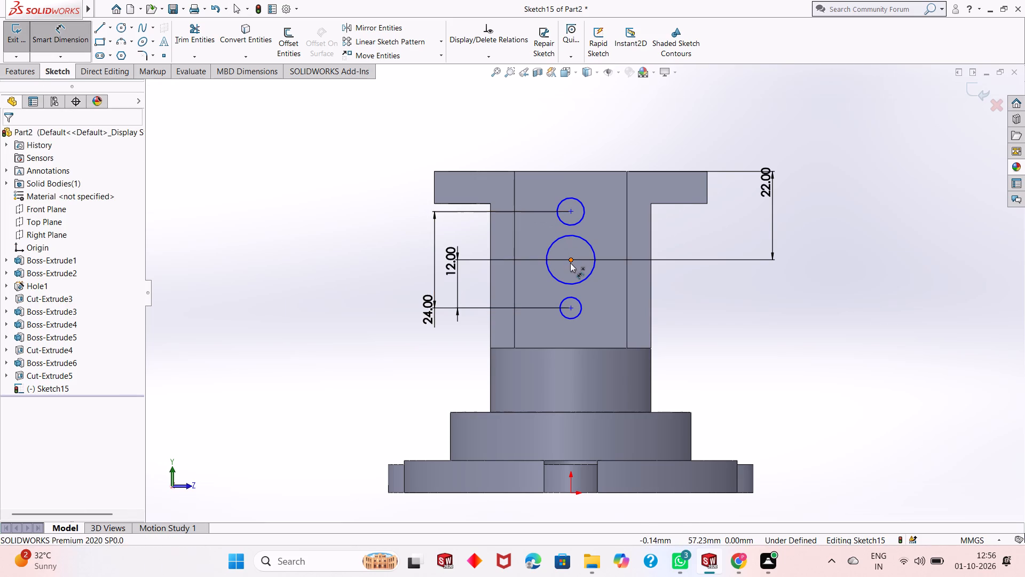
left_click(570, 263)
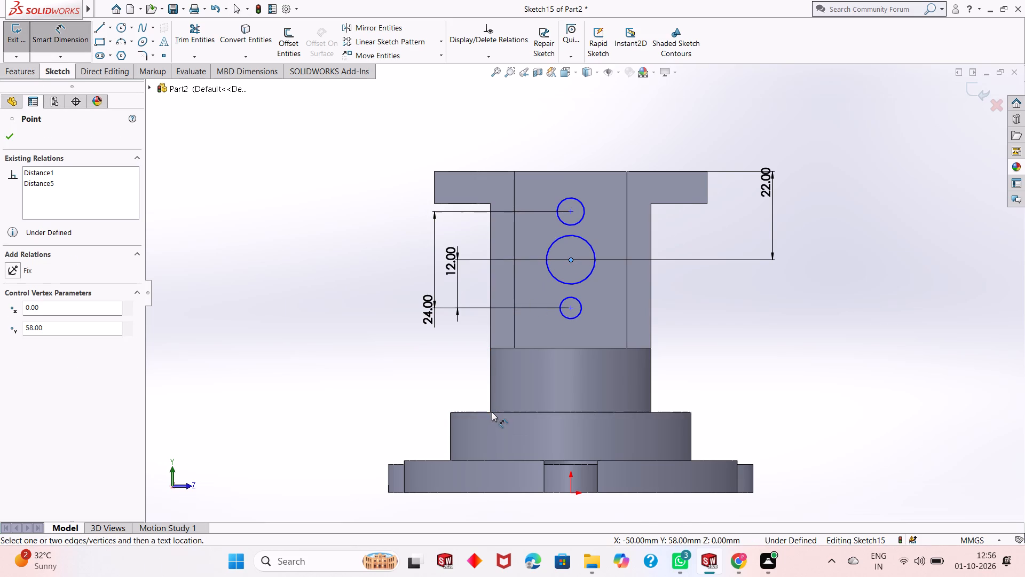
left_click(489, 387)
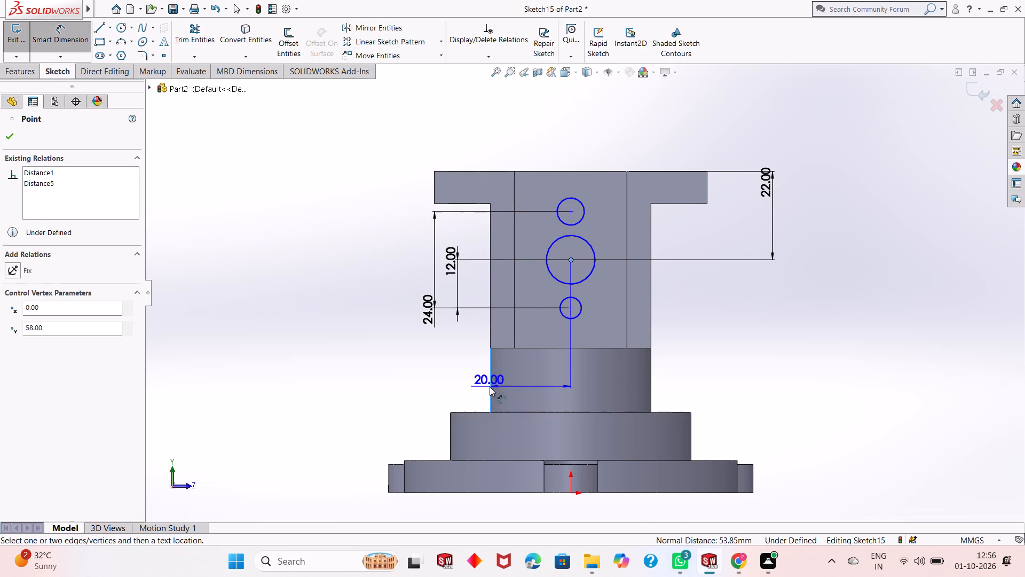
left_click(485, 512)
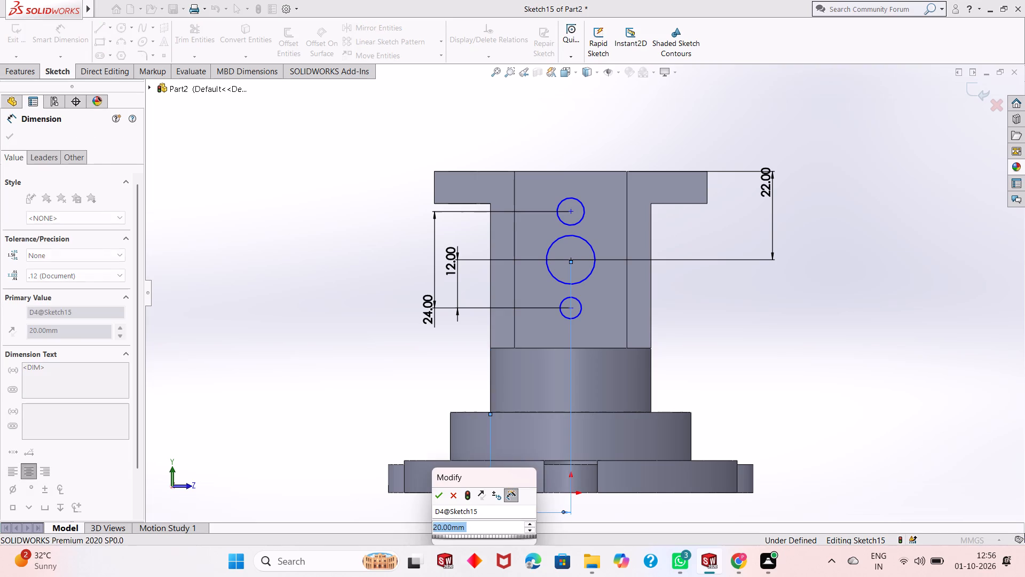
key("Return")
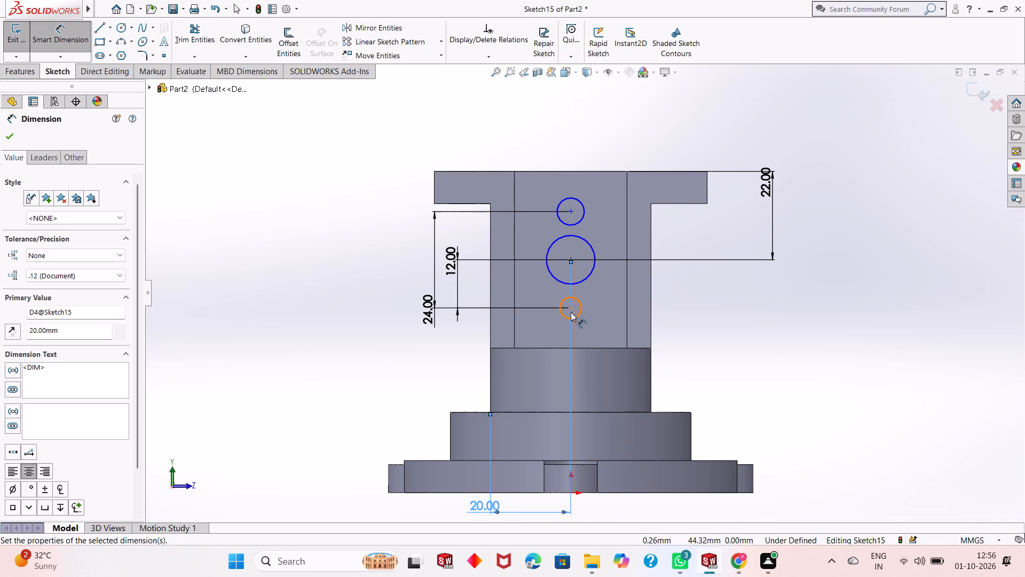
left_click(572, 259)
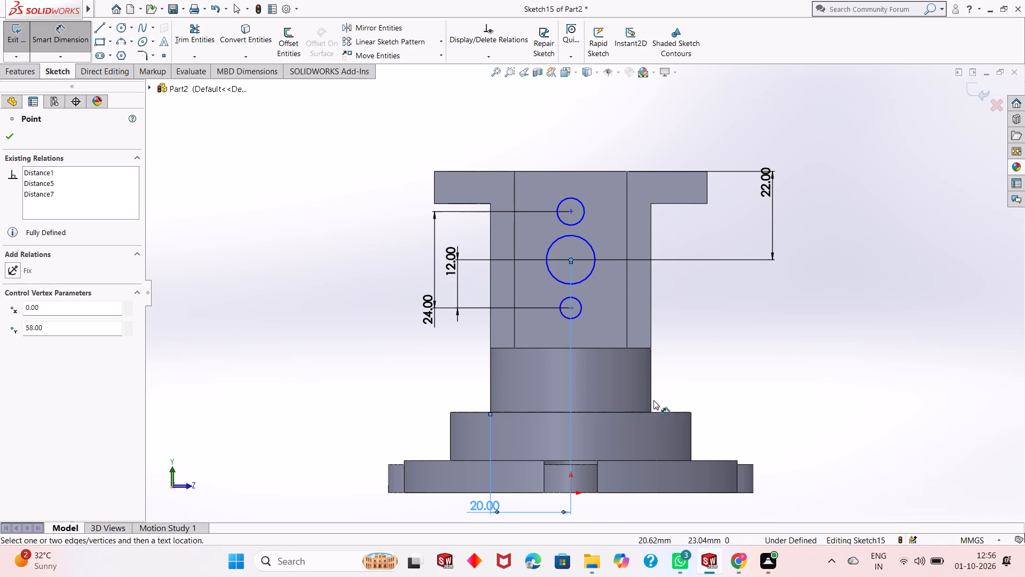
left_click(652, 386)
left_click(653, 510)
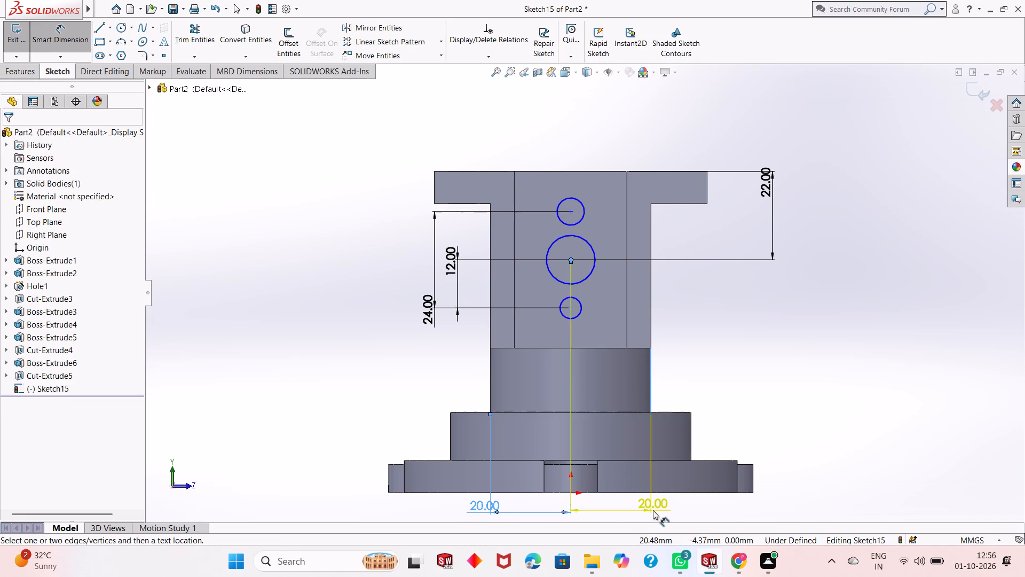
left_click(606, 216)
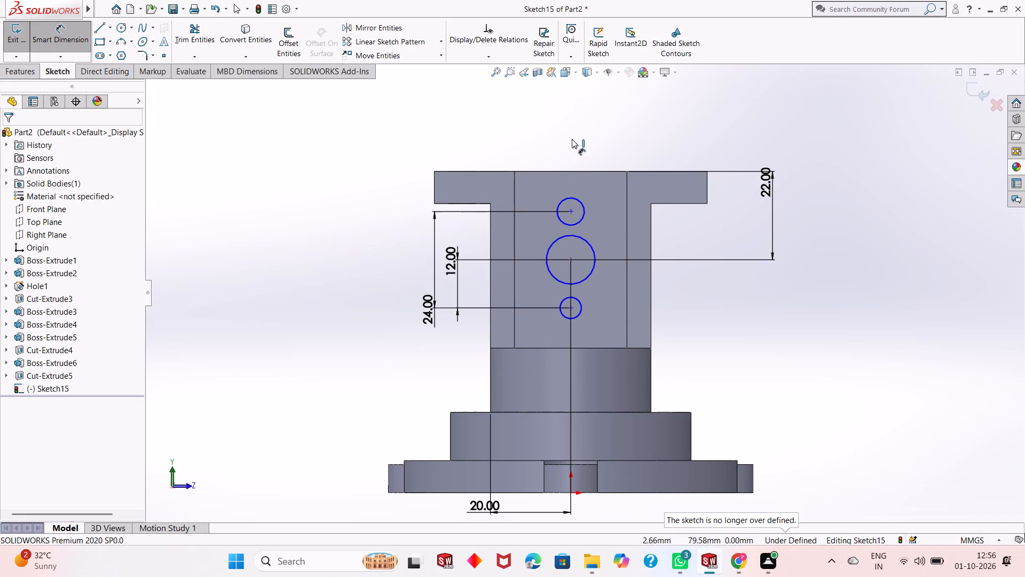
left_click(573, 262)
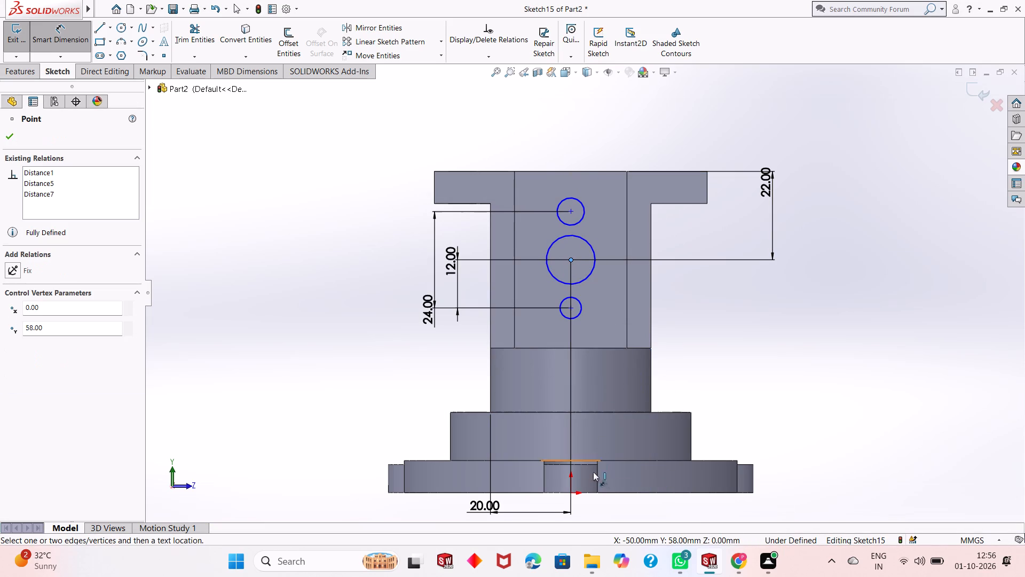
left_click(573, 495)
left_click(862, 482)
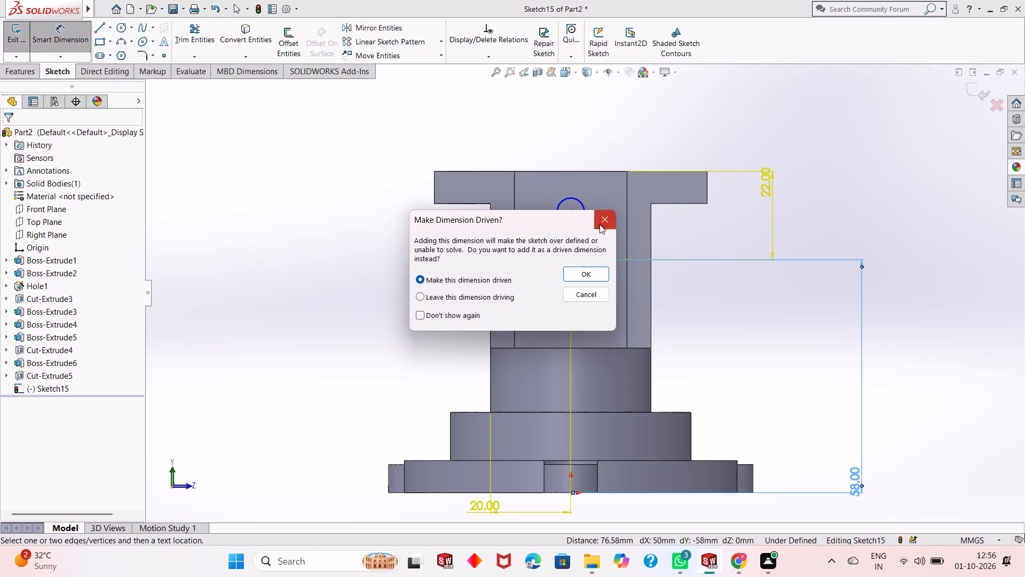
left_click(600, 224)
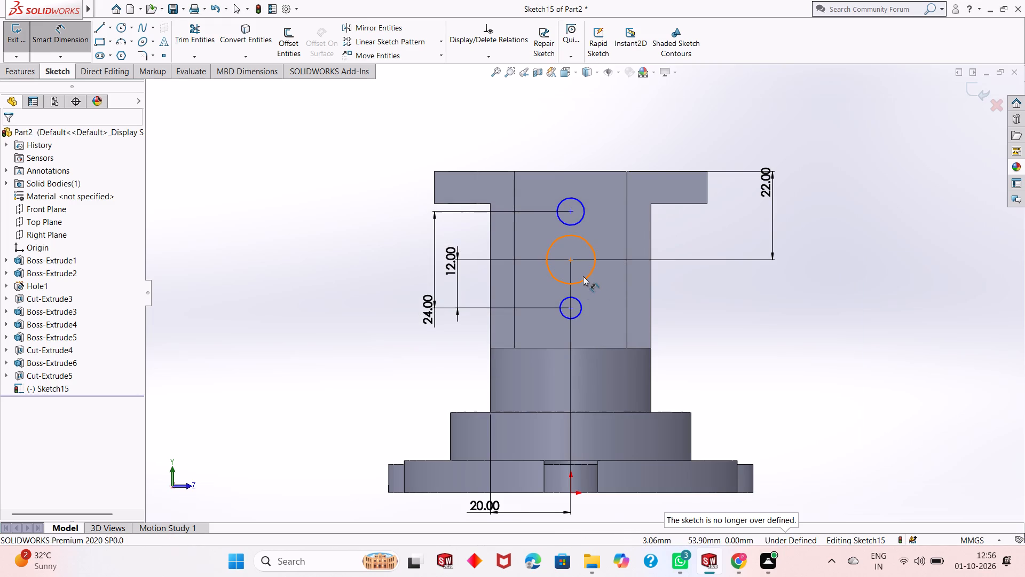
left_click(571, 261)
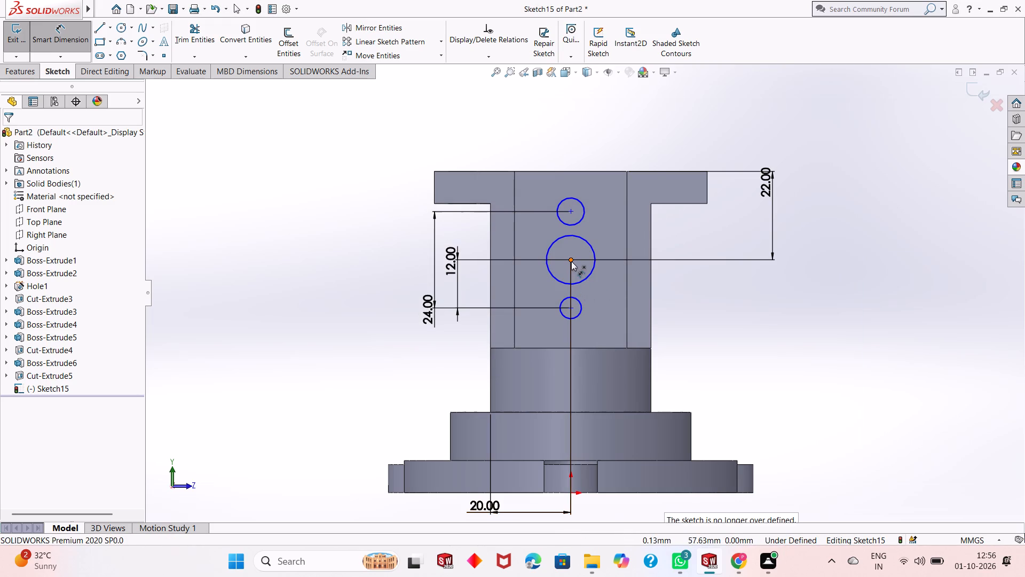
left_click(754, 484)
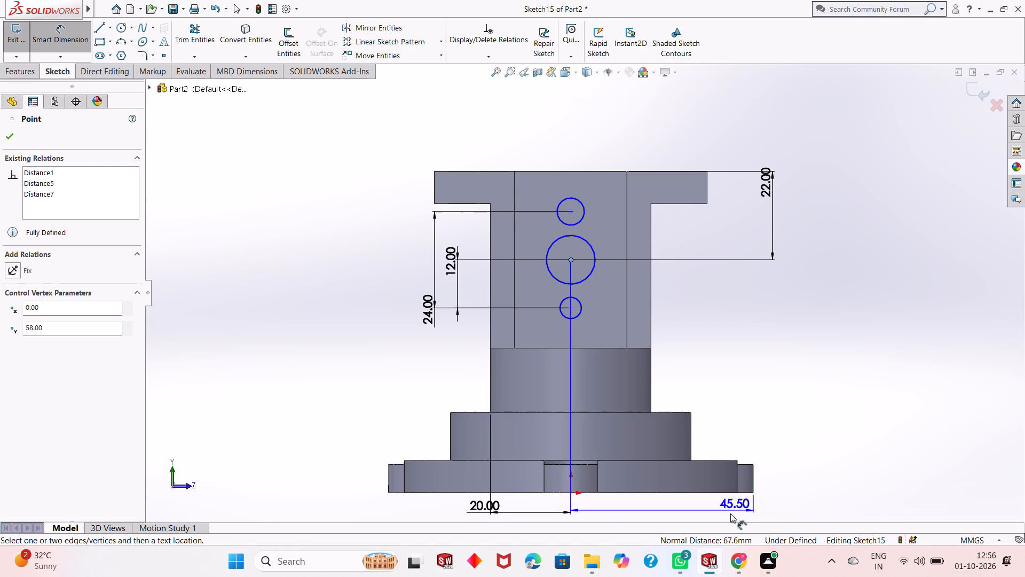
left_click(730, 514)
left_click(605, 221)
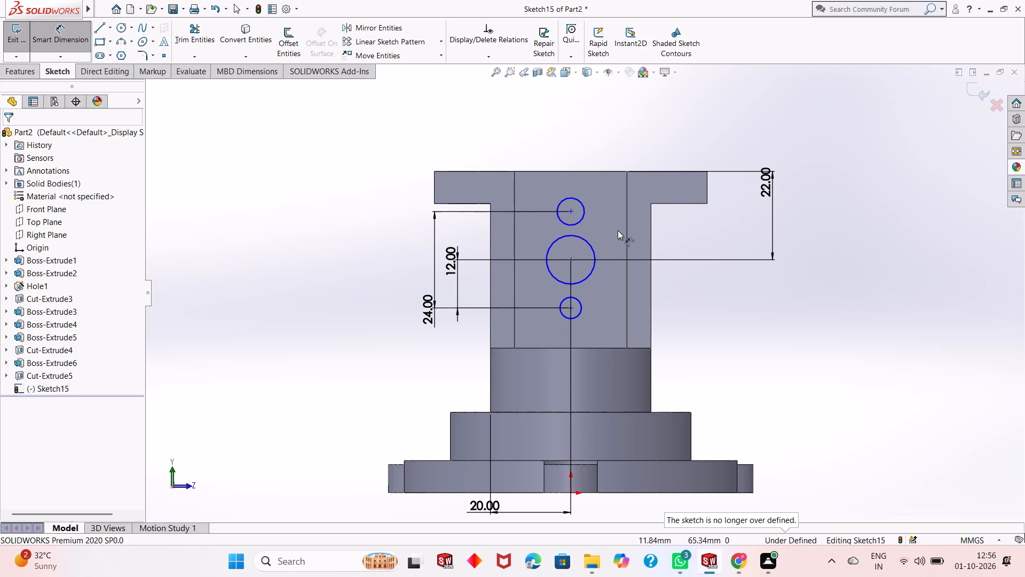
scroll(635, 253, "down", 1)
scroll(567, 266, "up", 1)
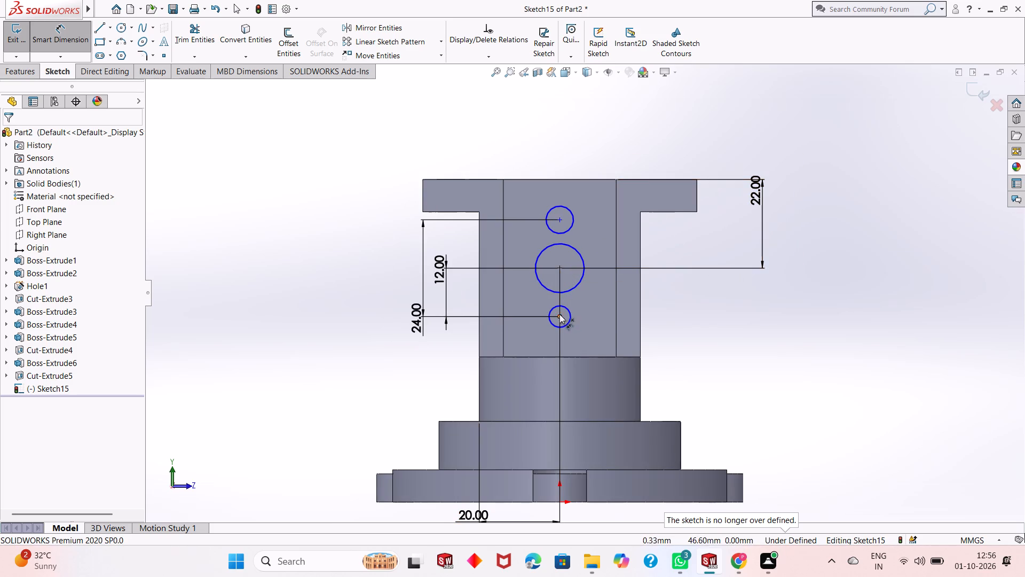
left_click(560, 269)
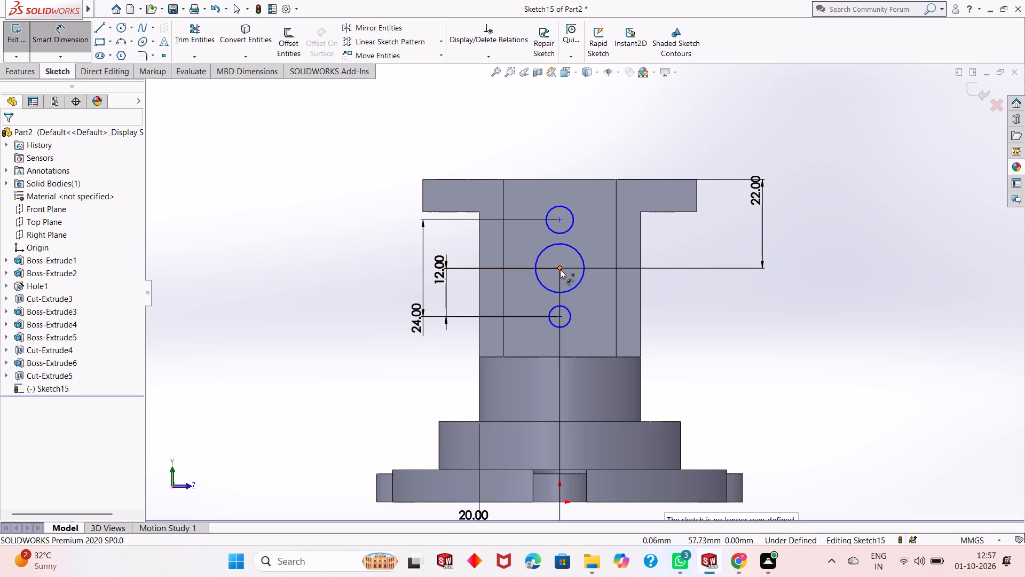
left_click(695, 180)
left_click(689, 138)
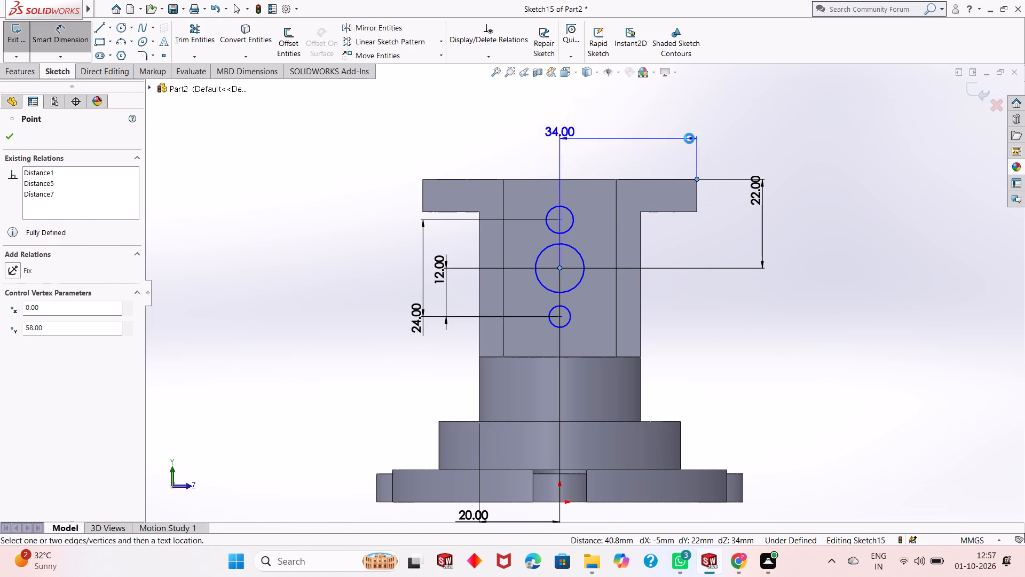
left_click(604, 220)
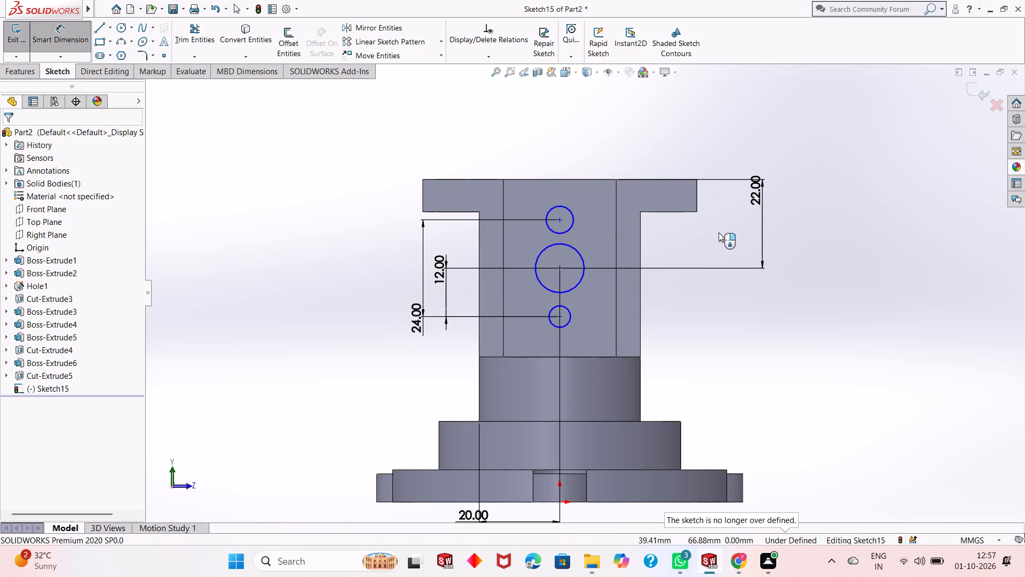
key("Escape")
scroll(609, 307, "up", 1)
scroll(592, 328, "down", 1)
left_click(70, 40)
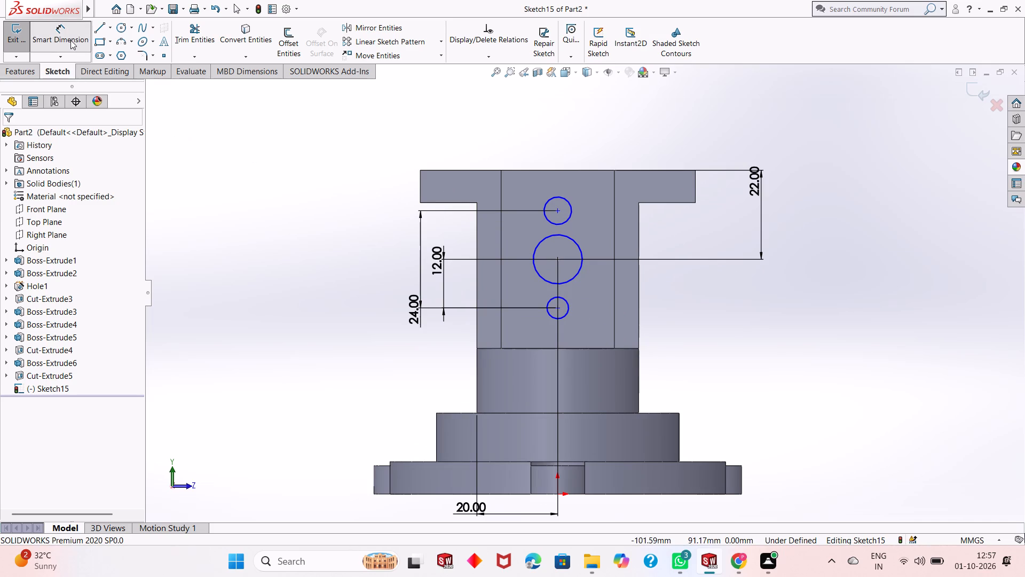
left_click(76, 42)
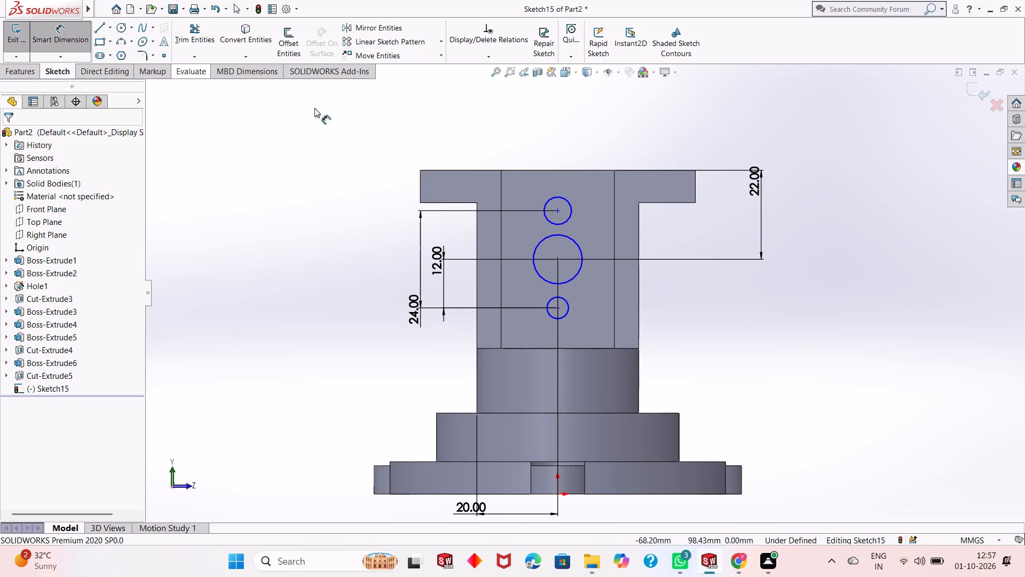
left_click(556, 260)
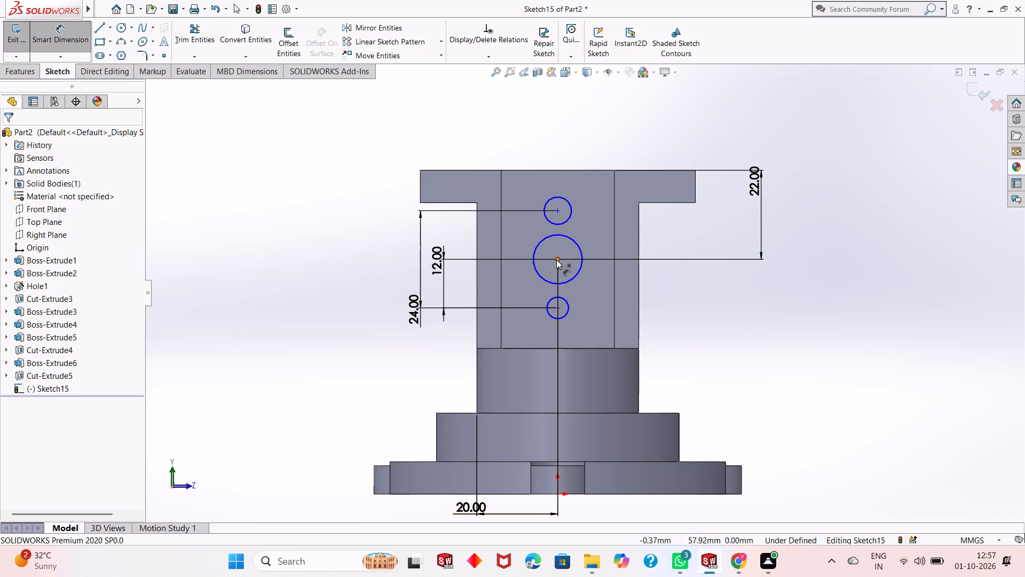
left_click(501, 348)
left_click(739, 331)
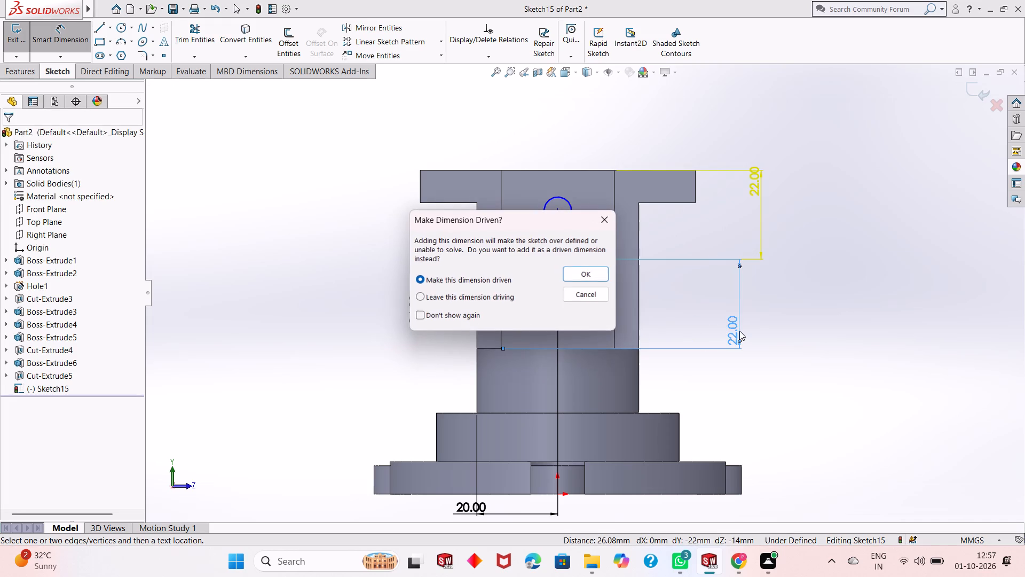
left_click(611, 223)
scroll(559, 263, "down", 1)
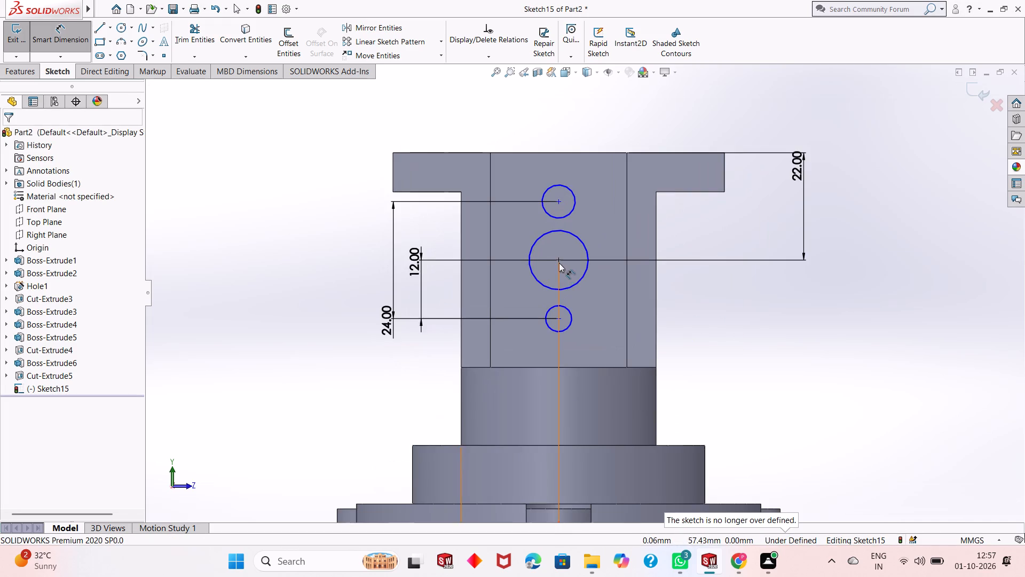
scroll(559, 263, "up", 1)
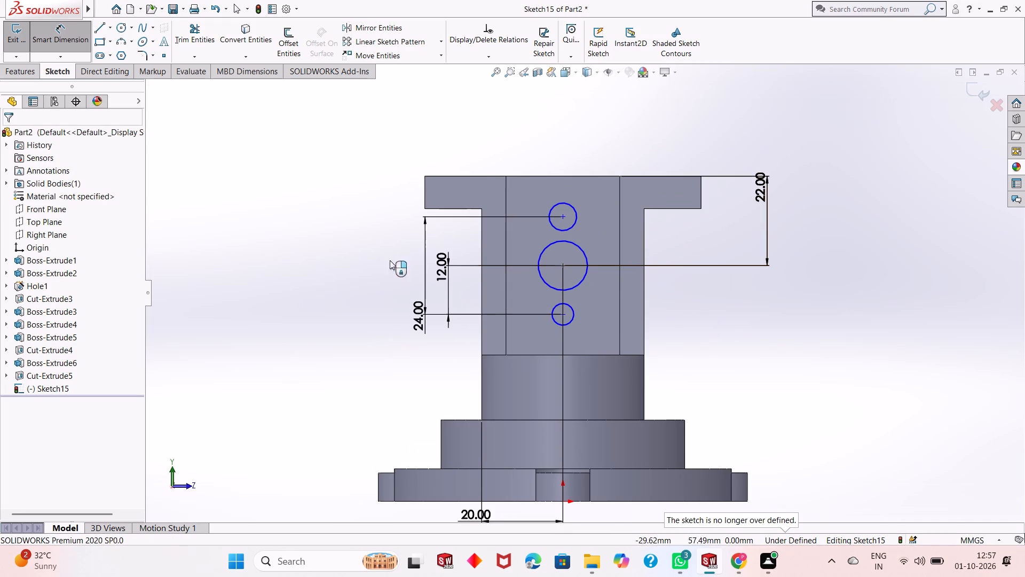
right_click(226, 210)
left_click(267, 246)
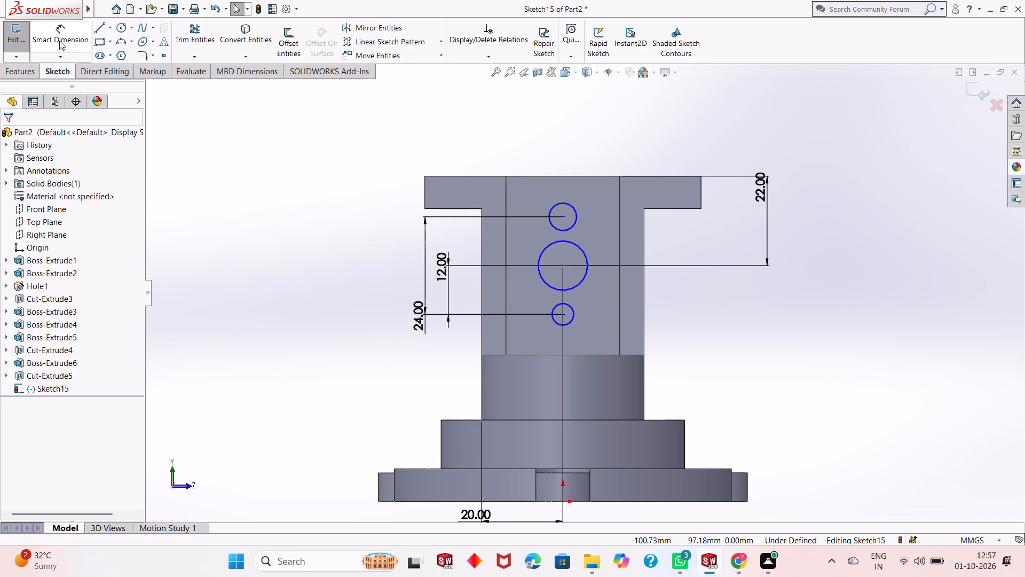
Dimension the large middle circle's diameter at 12 mm.
left_click(59, 41)
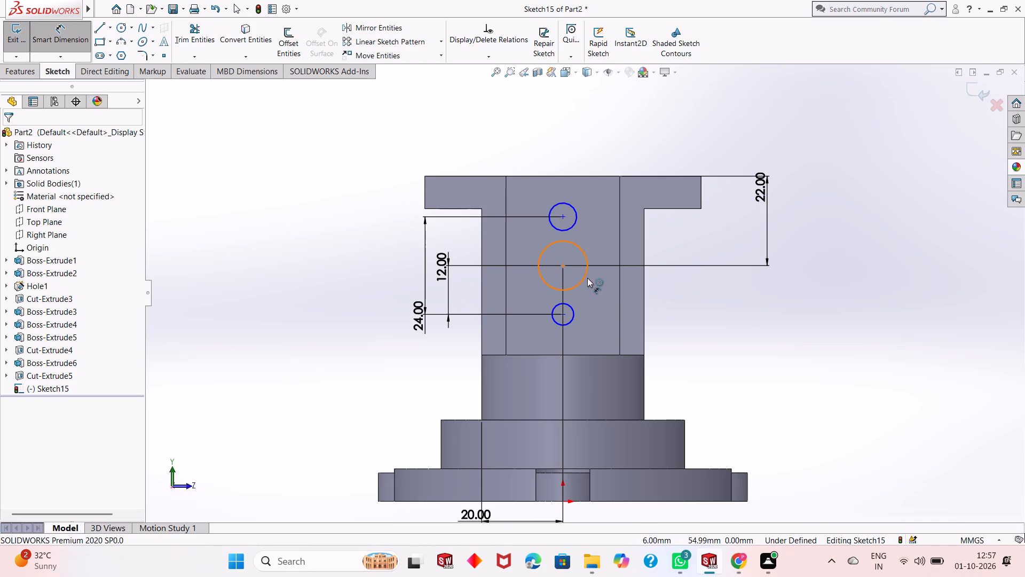
left_click(587, 278)
left_click(814, 375)
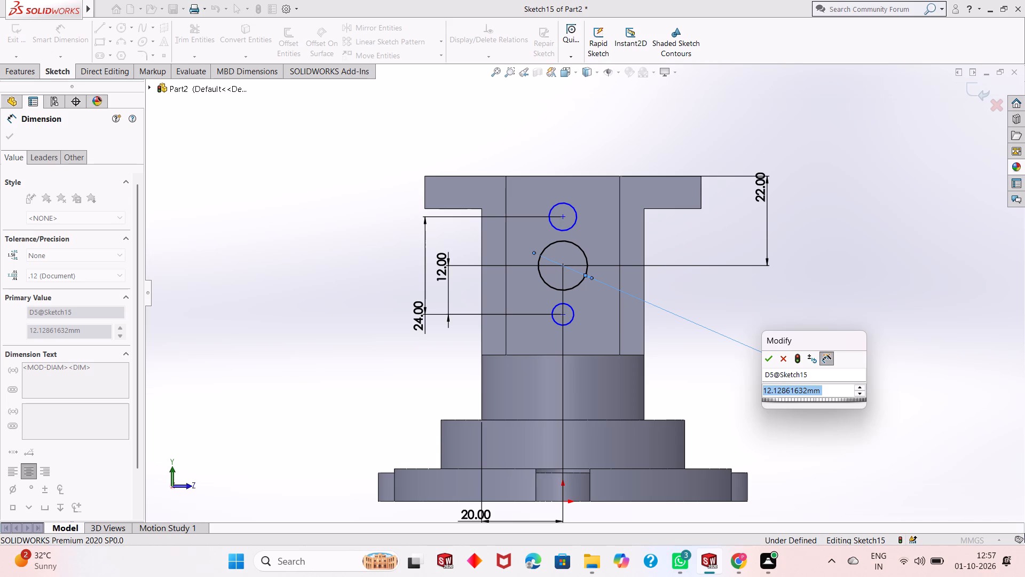
type("12")
key("Return")
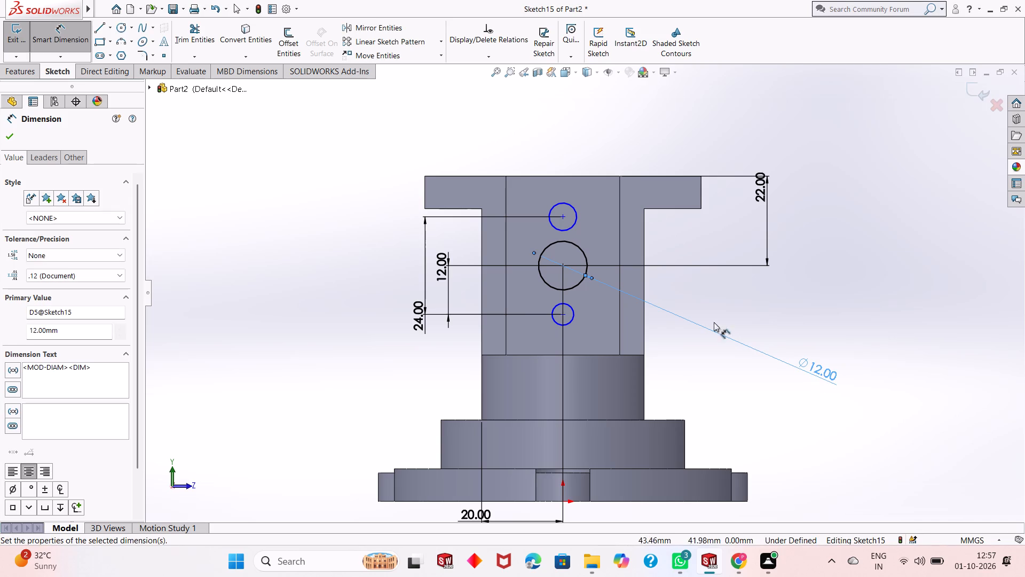
Dimension the top small circle's diameter at 2 mm.
left_click(574, 226)
left_click(832, 319)
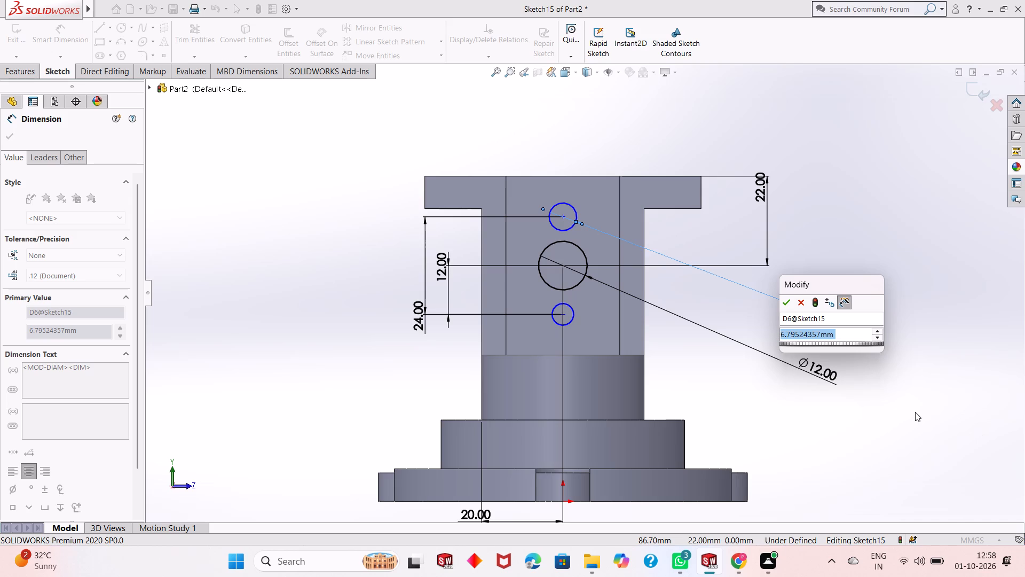
key("2")
key("Return")
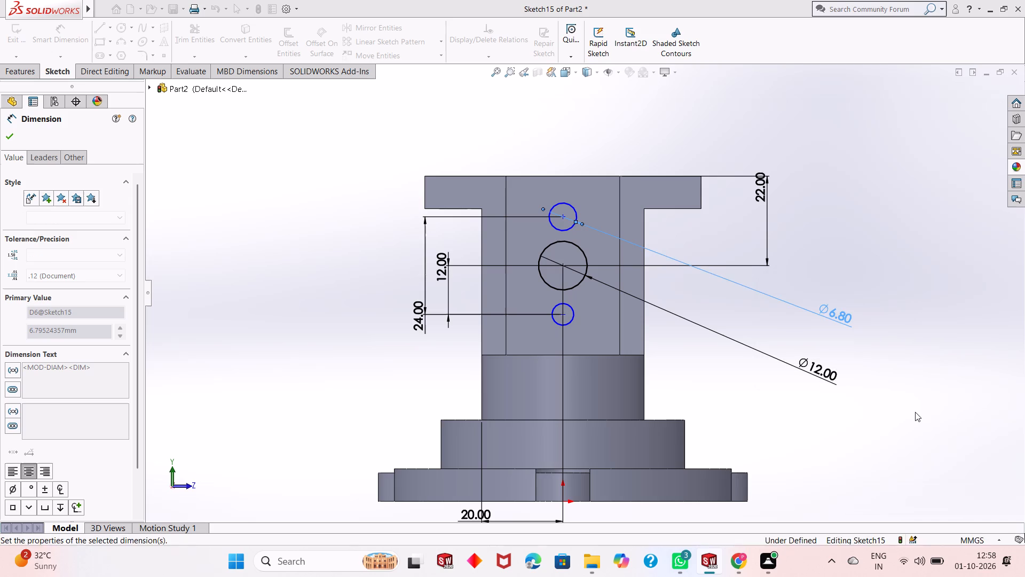
Set the top small circle's diameter to 4 mm.
scroll(557, 224, "down", 2)
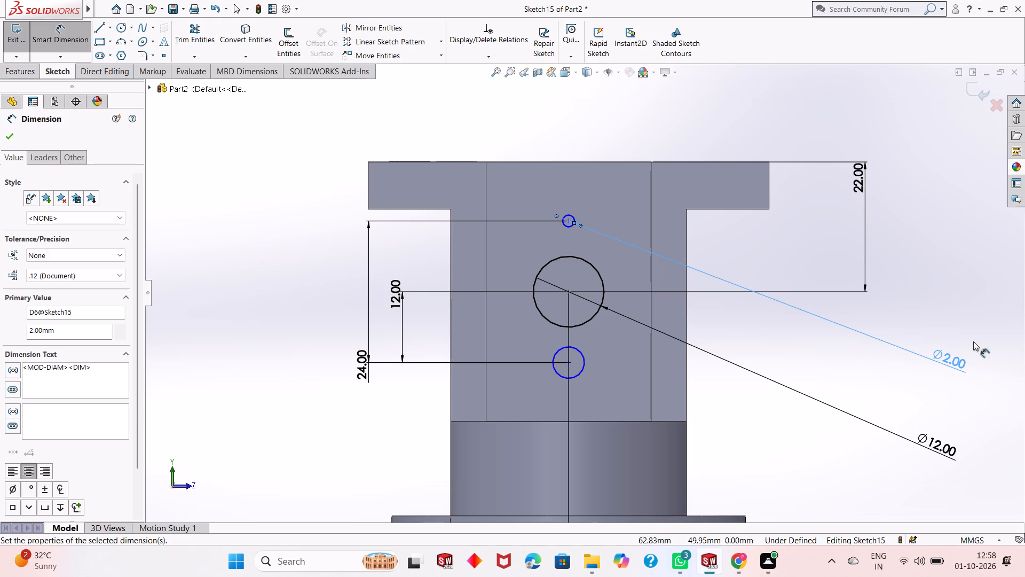
left_click(960, 361)
left_click(959, 362)
double_click(959, 362)
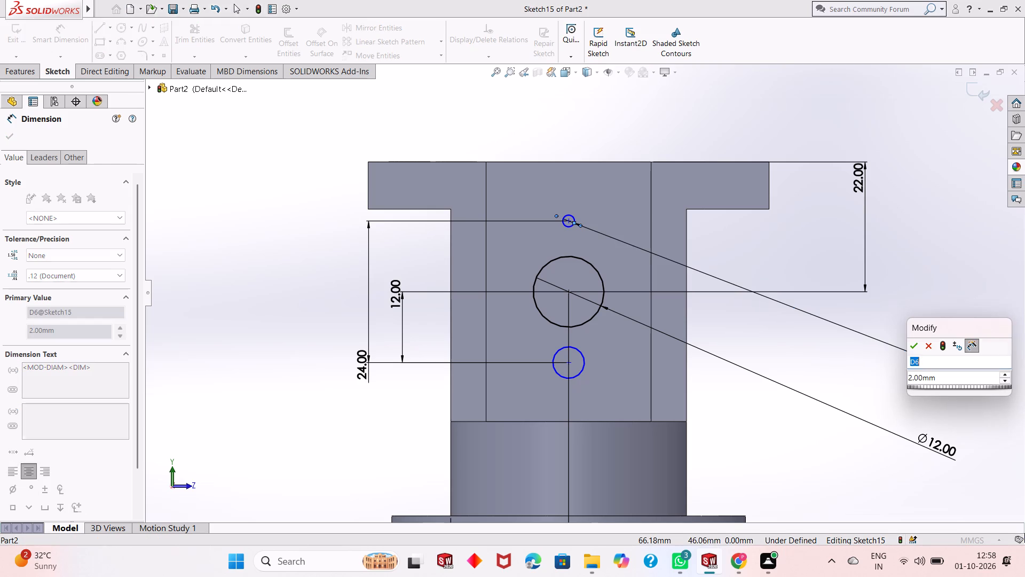
key("4")
key("Return")
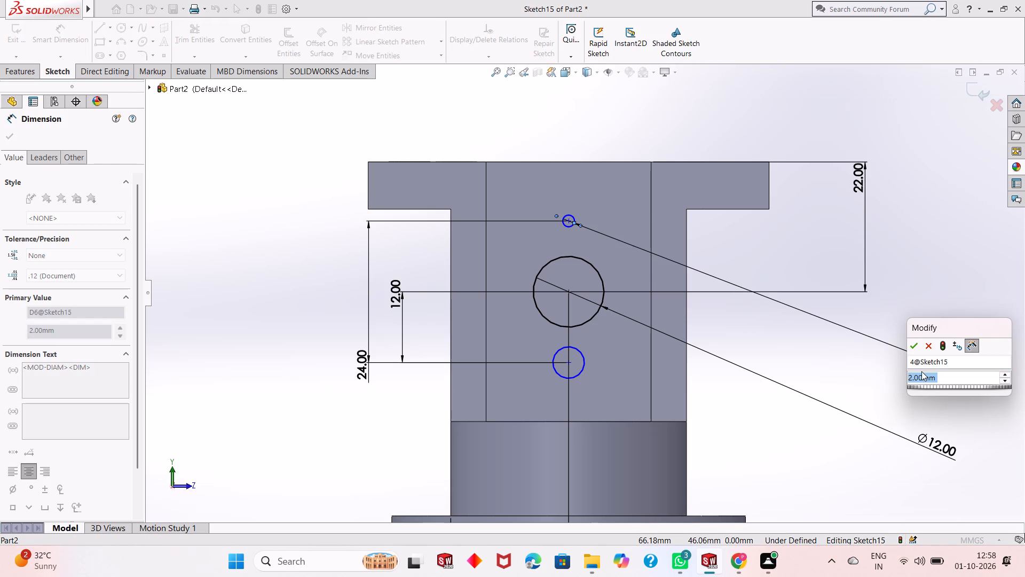
key("4")
key("Return")
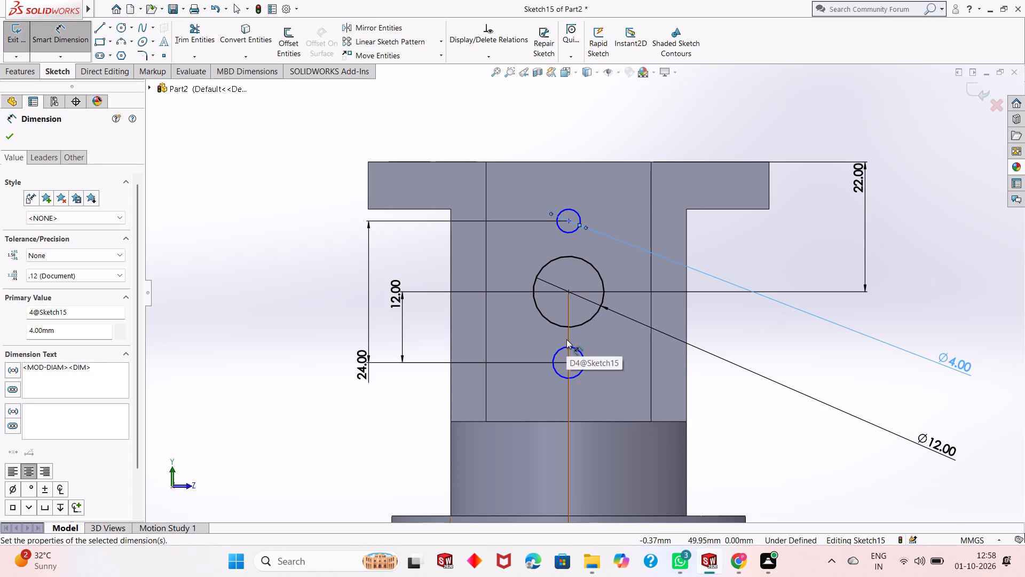
Dimension the bottom small circle's diameter at 4 mm.
scroll(593, 270, "up", 1)
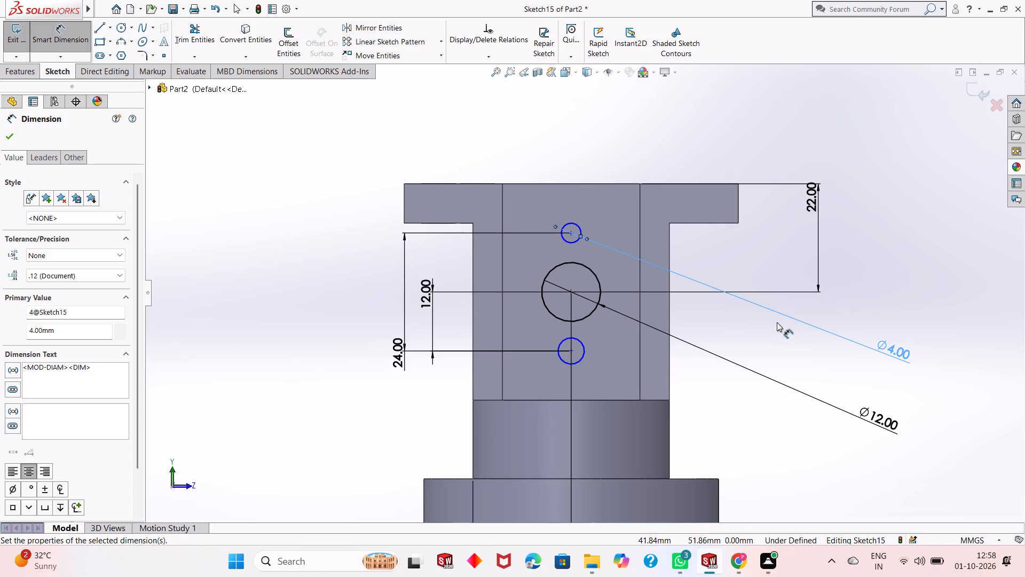
middle_click_drag(776, 324, 761, 330)
scroll(540, 311, "up", 1)
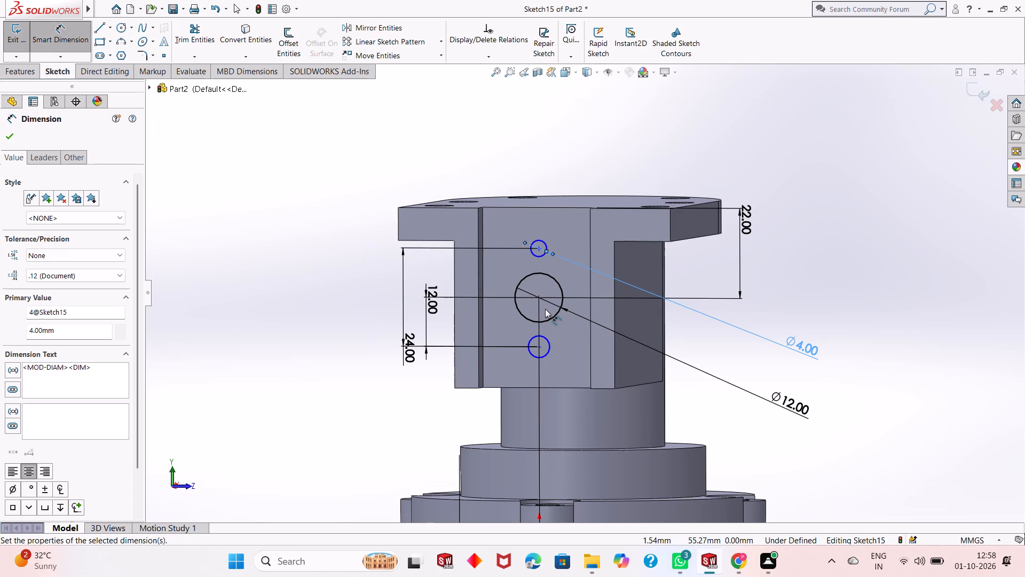
key("ctrl+8")
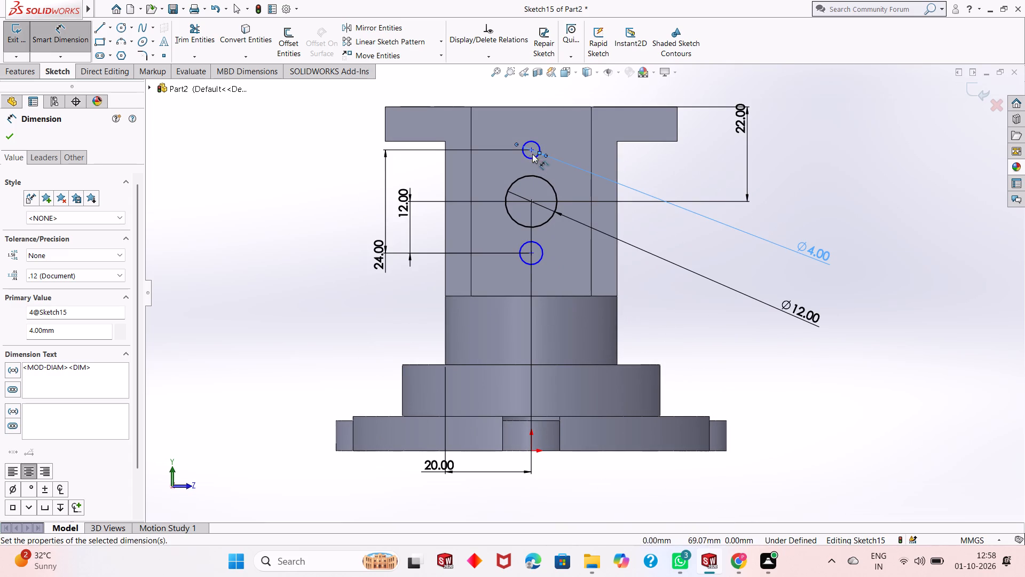
left_click(542, 259)
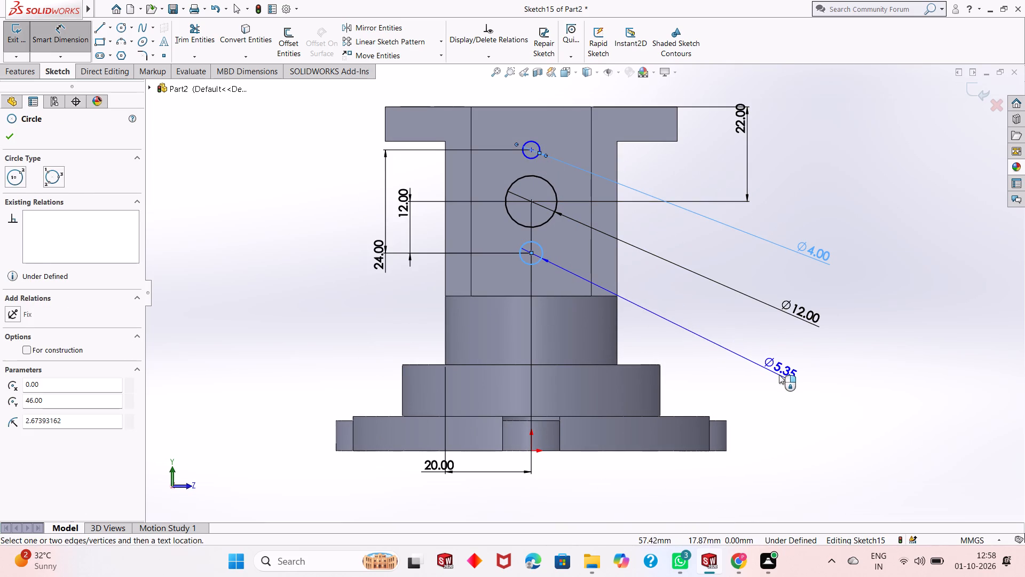
left_click(779, 375)
key("4")
key("Return")
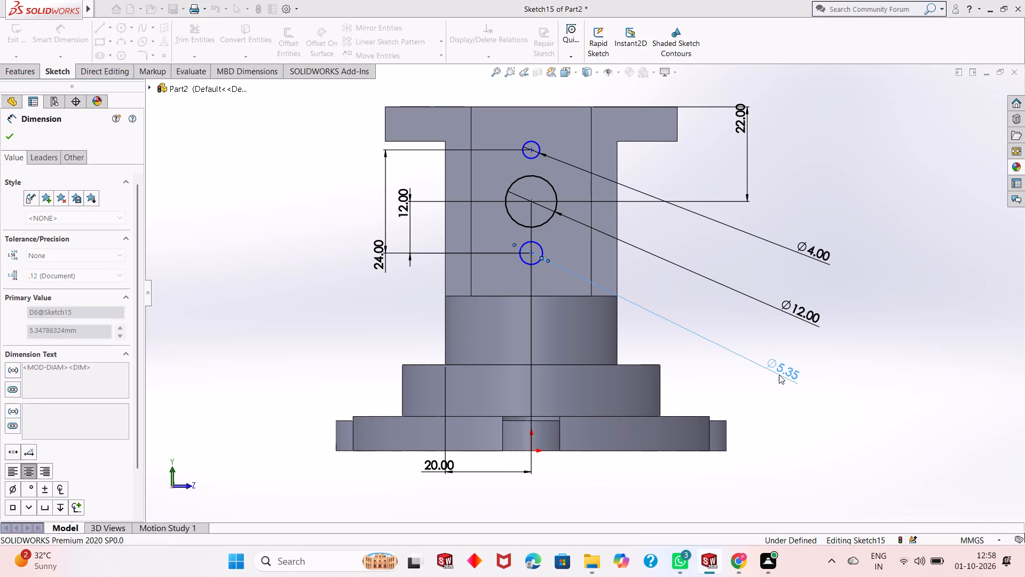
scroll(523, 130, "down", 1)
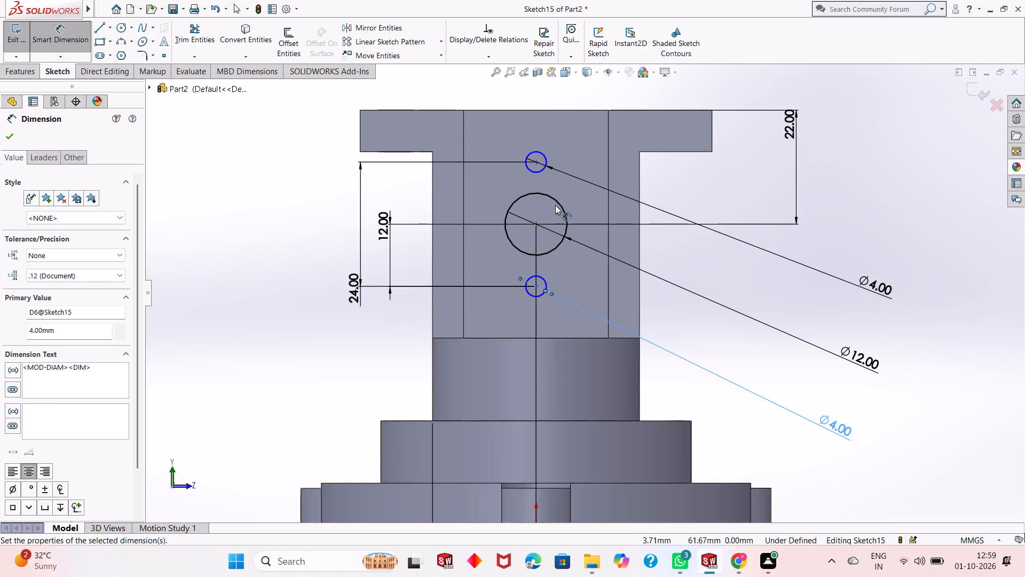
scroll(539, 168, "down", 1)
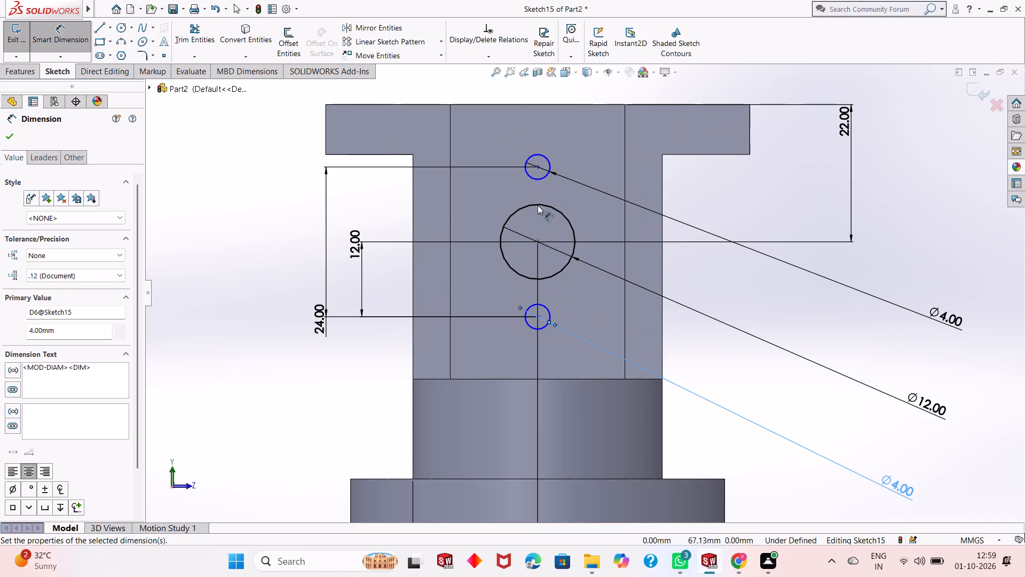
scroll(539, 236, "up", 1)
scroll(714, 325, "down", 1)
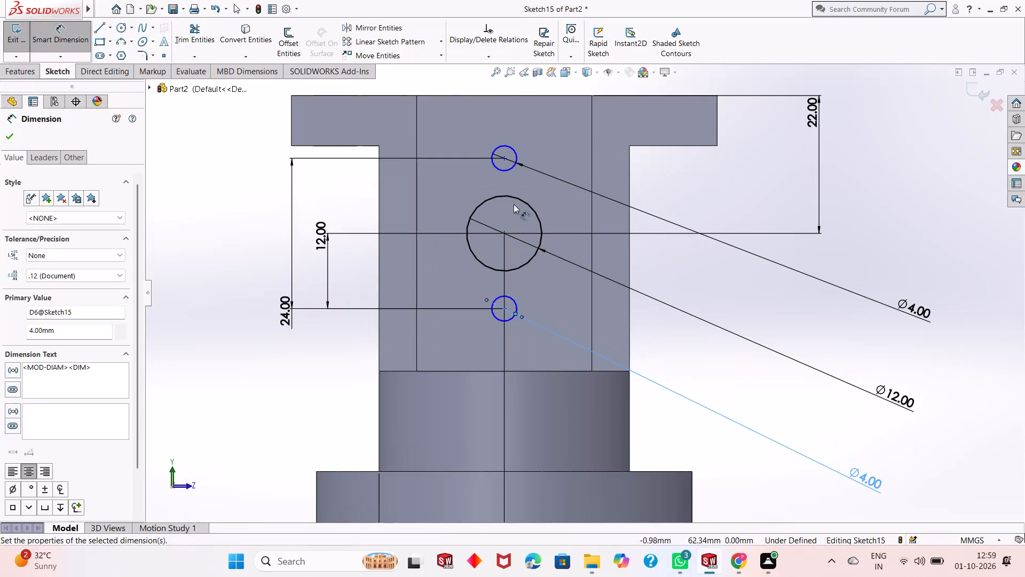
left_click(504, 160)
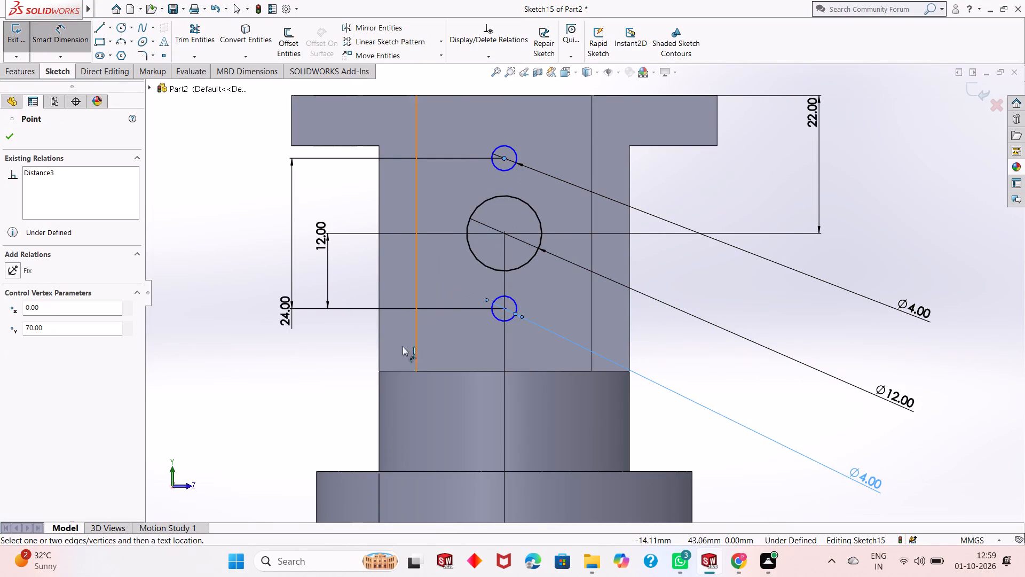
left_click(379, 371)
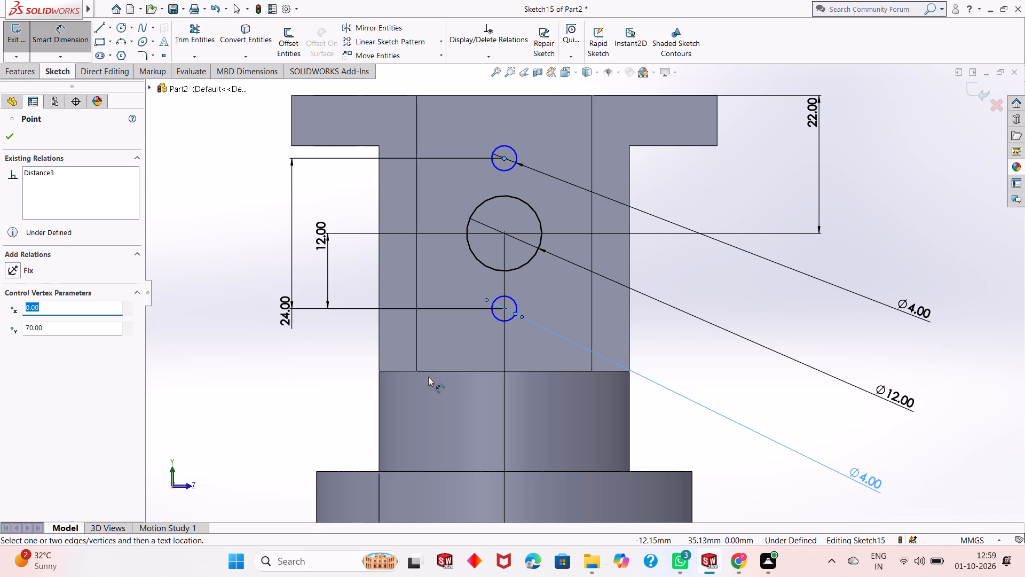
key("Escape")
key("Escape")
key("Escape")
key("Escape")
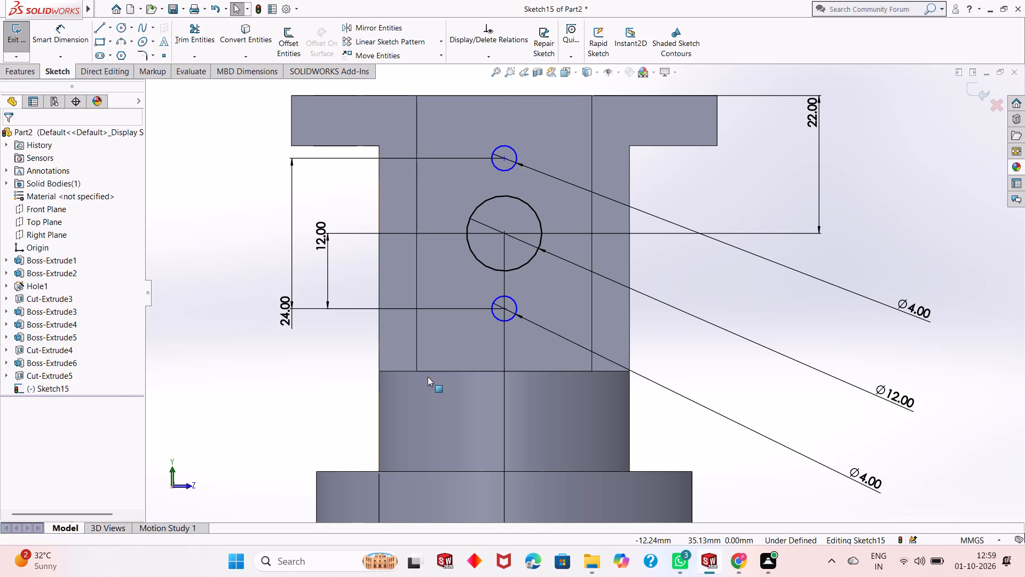
Dimension the top small circle's centre 20 mm horizontally from the side edge of the slotted block.
left_click(57, 27)
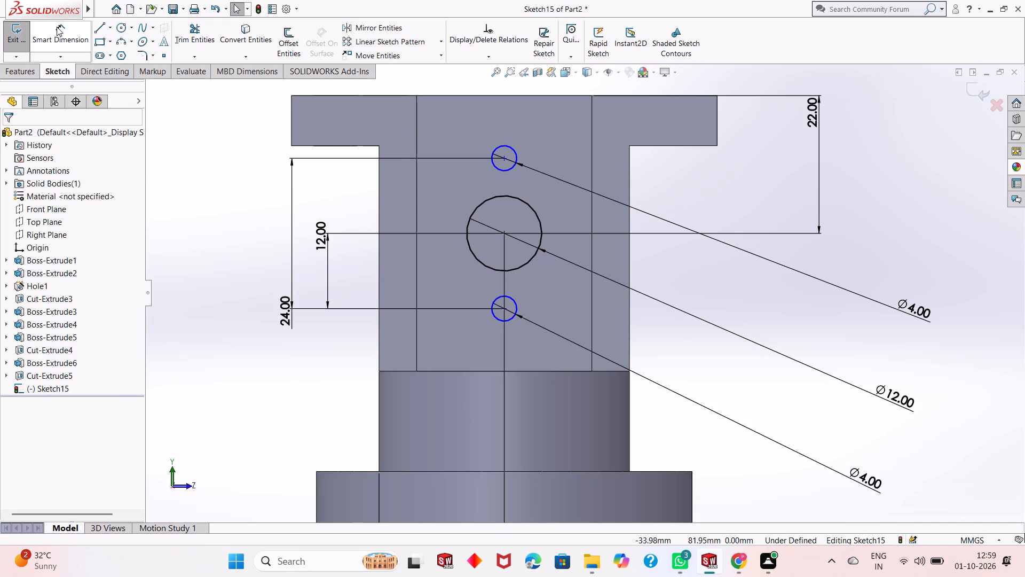
left_click(503, 159)
left_click(380, 356)
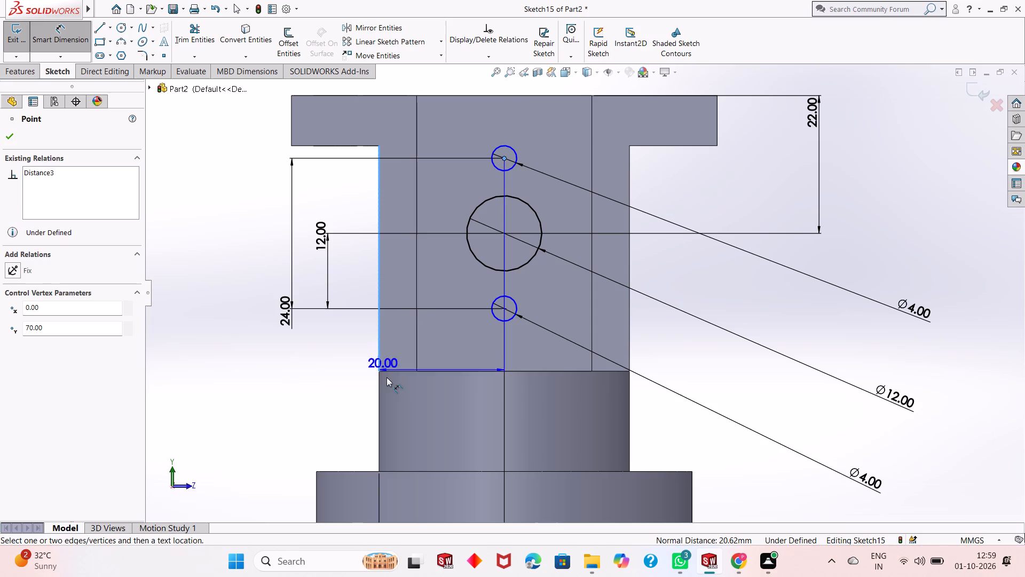
left_click(409, 393)
key("Return")
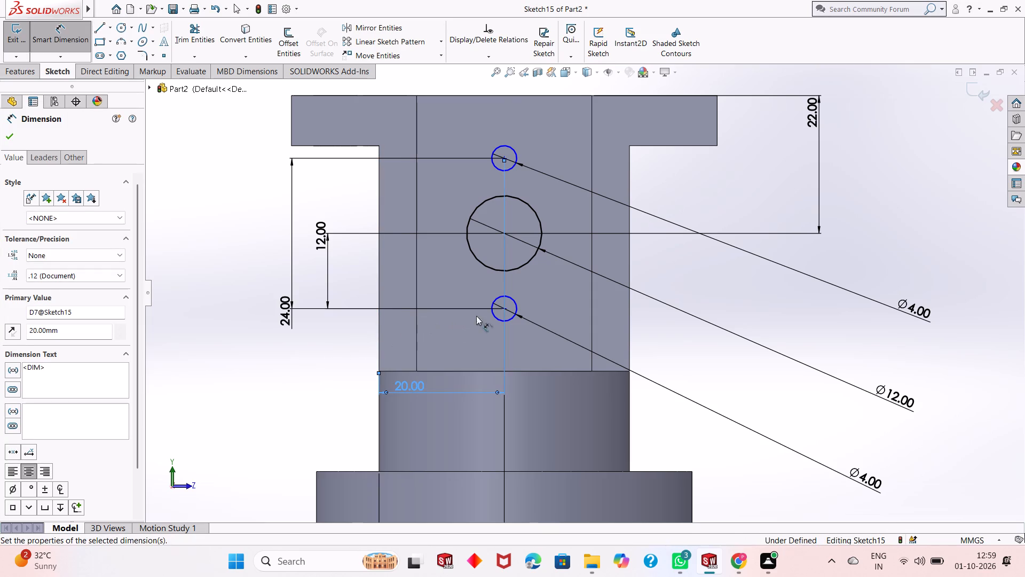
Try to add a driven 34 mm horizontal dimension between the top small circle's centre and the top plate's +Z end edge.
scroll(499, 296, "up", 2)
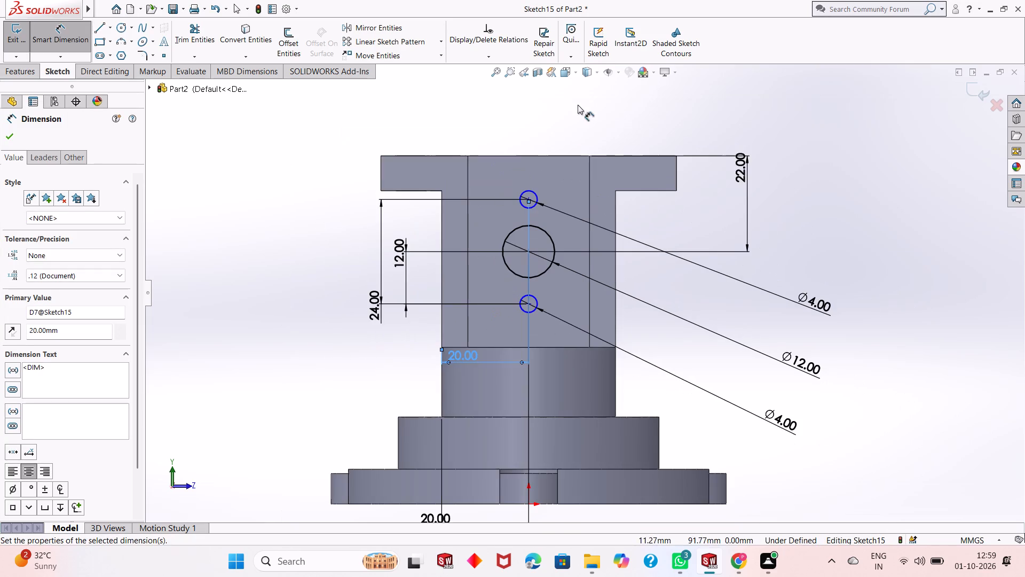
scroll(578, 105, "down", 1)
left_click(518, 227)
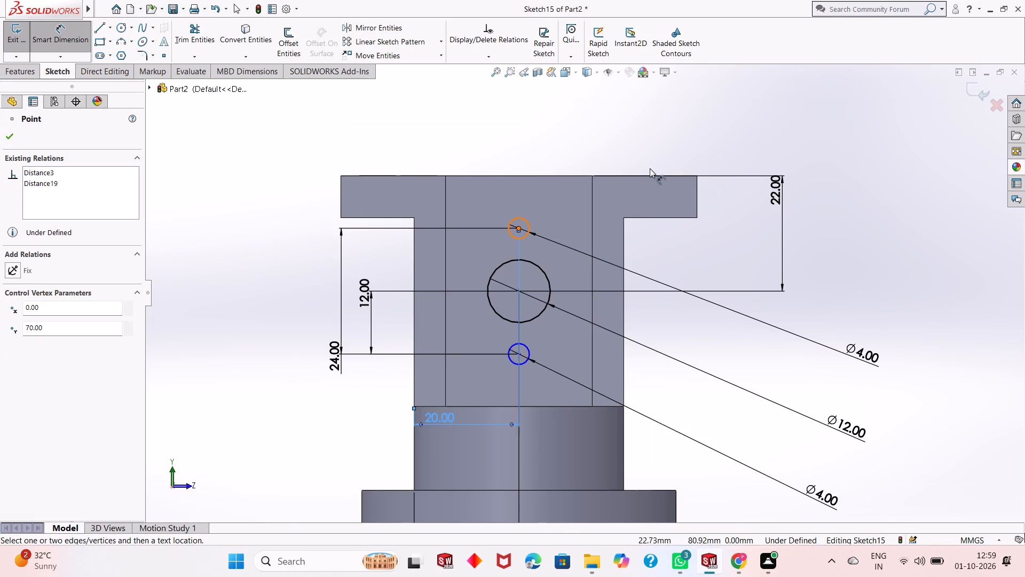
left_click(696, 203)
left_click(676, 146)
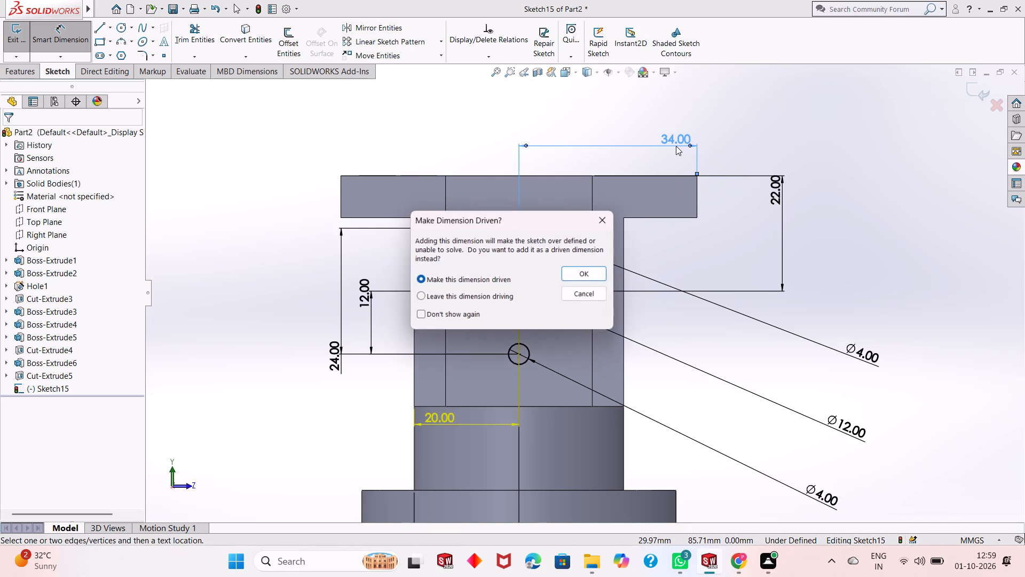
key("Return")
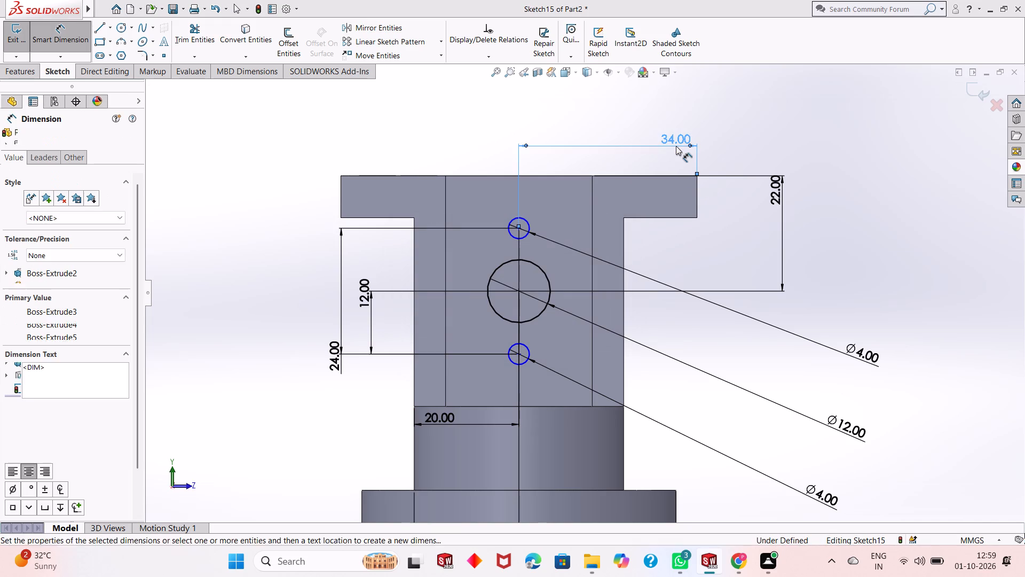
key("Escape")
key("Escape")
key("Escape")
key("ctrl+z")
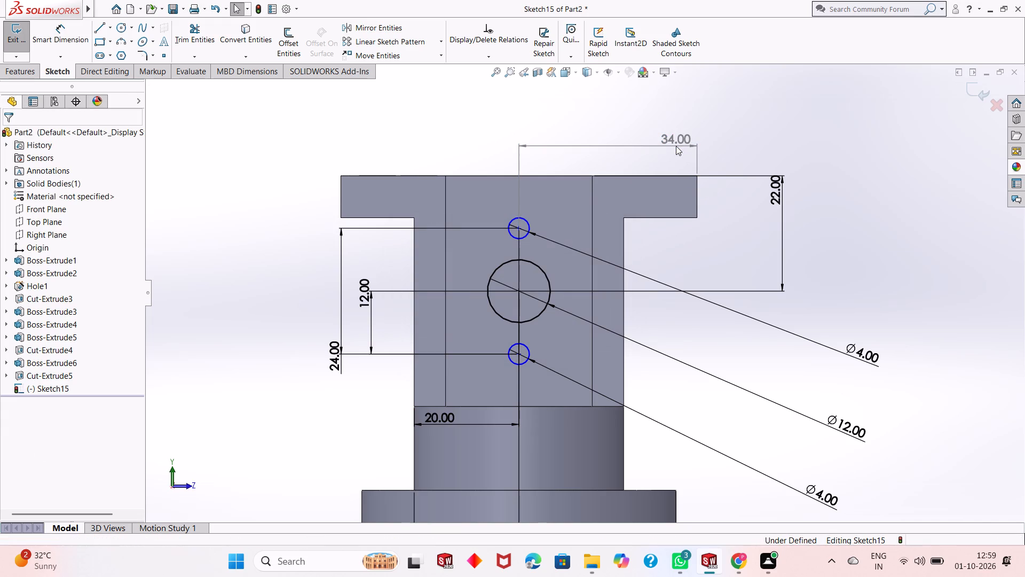
Dimension the bottom small circle's centre 34 mm horizontally from the top plate's upper corner at its -Z end.
left_click(62, 50)
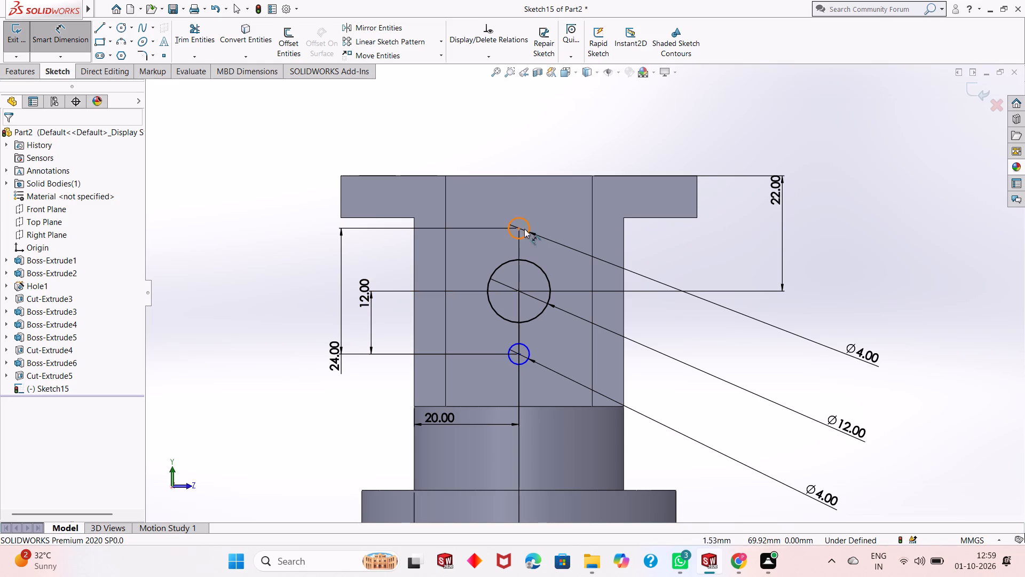
left_click(517, 354)
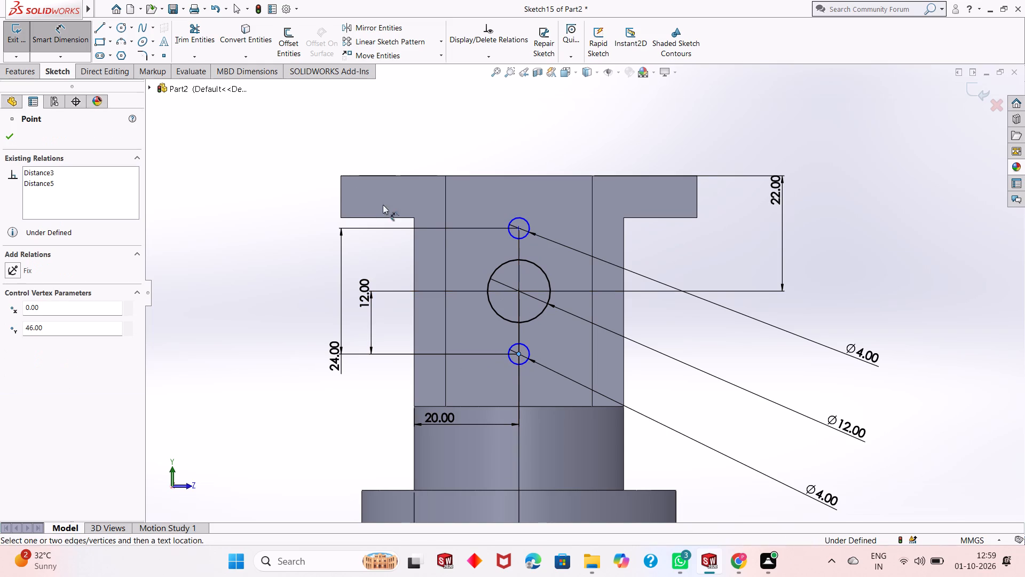
left_click(340, 175)
left_click(379, 126)
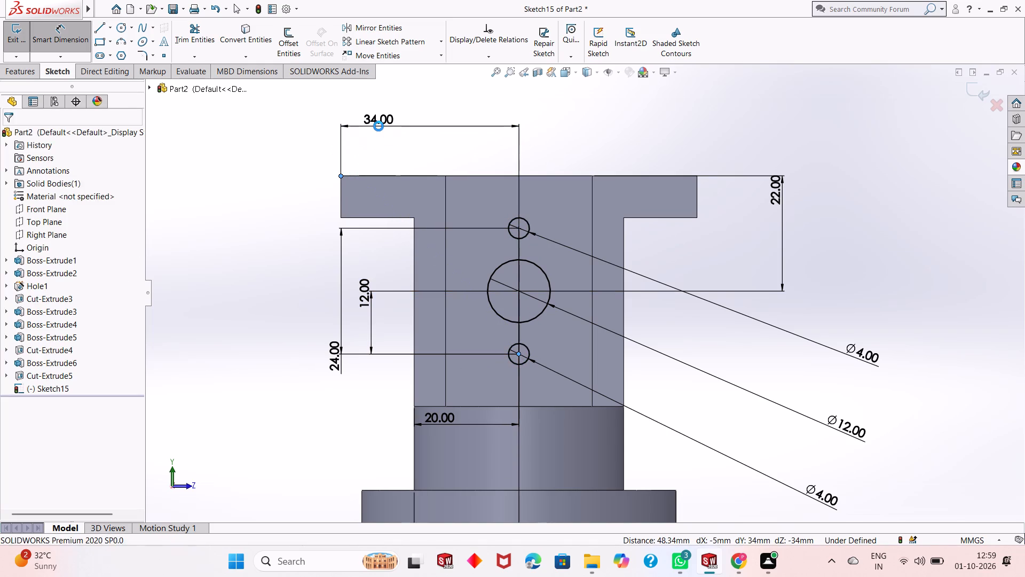
key("Return")
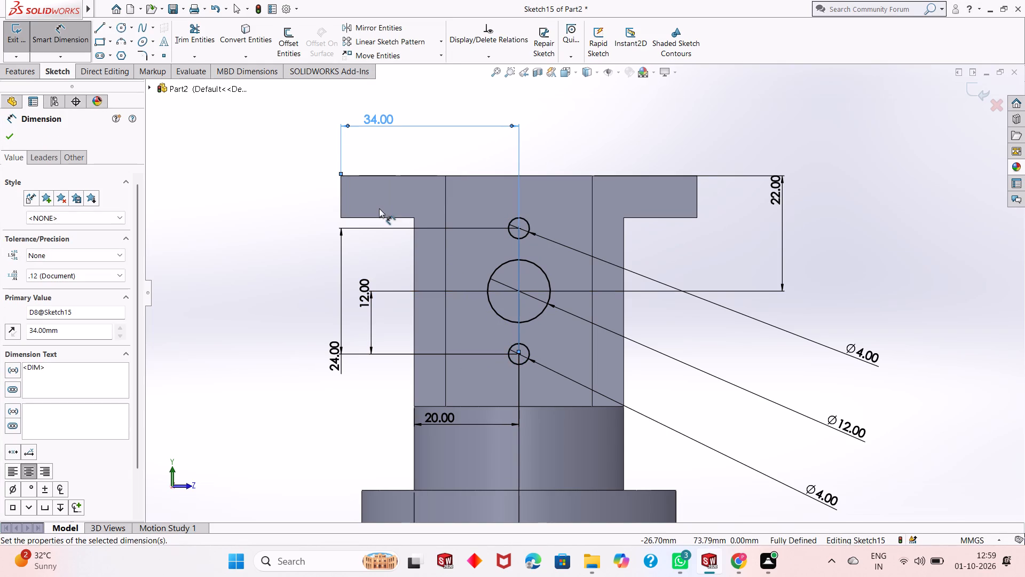
right_click(262, 177)
left_click(282, 214)
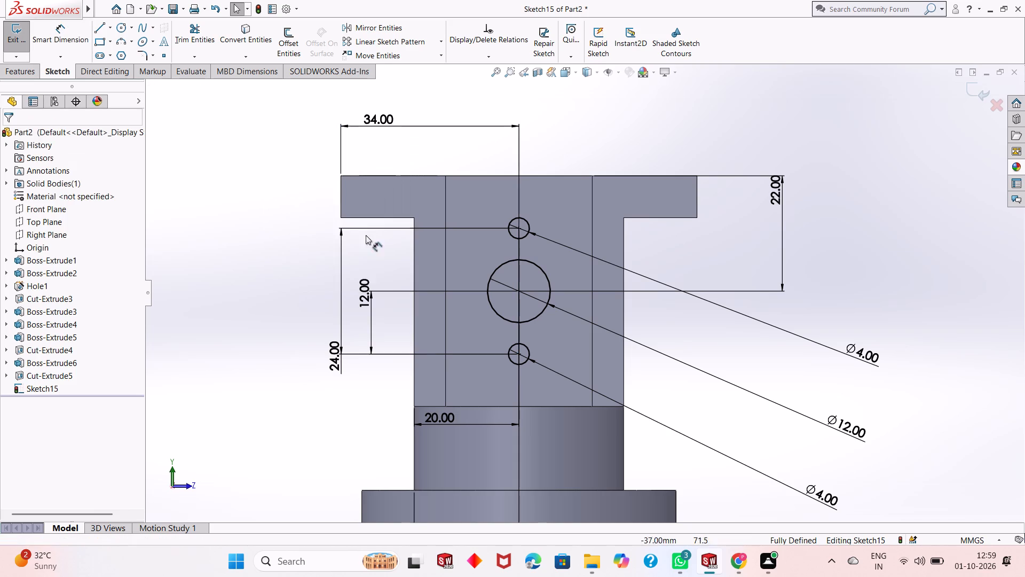
Exit the sketch of the three dimensioned circles on the slotted block's face.
scroll(562, 334, "up", 2)
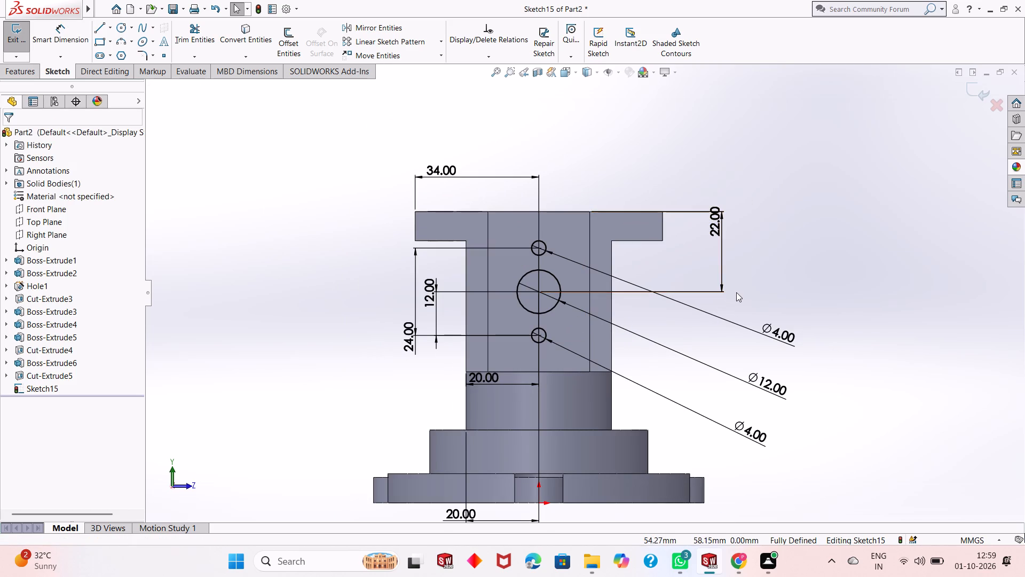
middle_click_drag(736, 292, 657, 299)
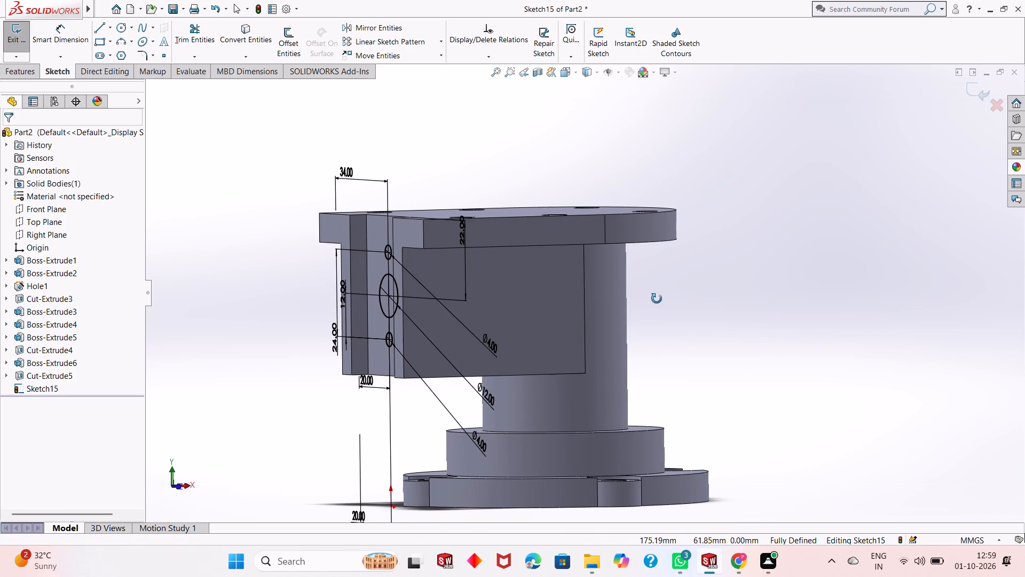
middle_click_drag(657, 299, 669, 300)
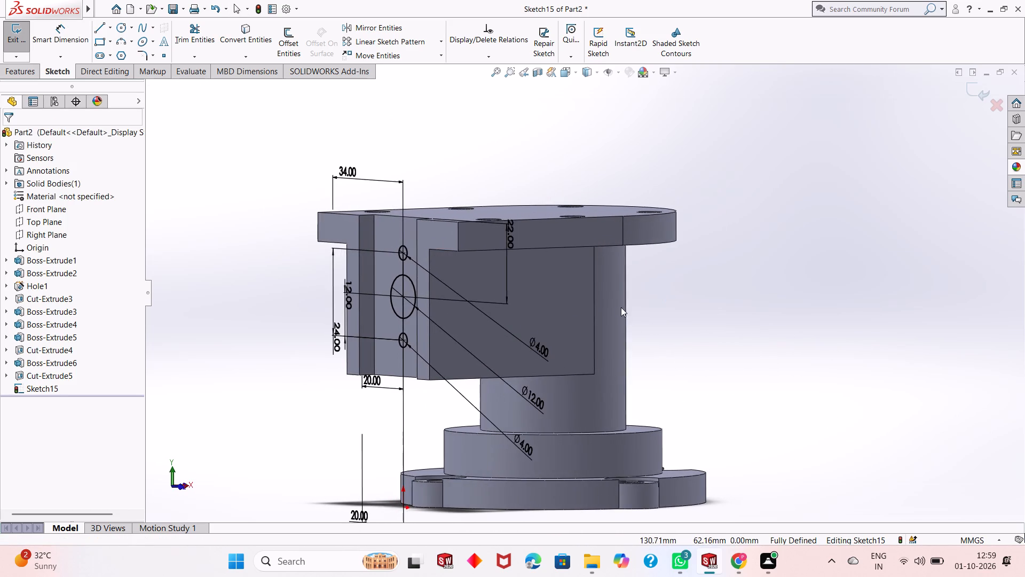
scroll(484, 325, "up", 2)
scroll(448, 302, "down", 2)
scroll(498, 258, "down", 3)
scroll(524, 328, "up", 2)
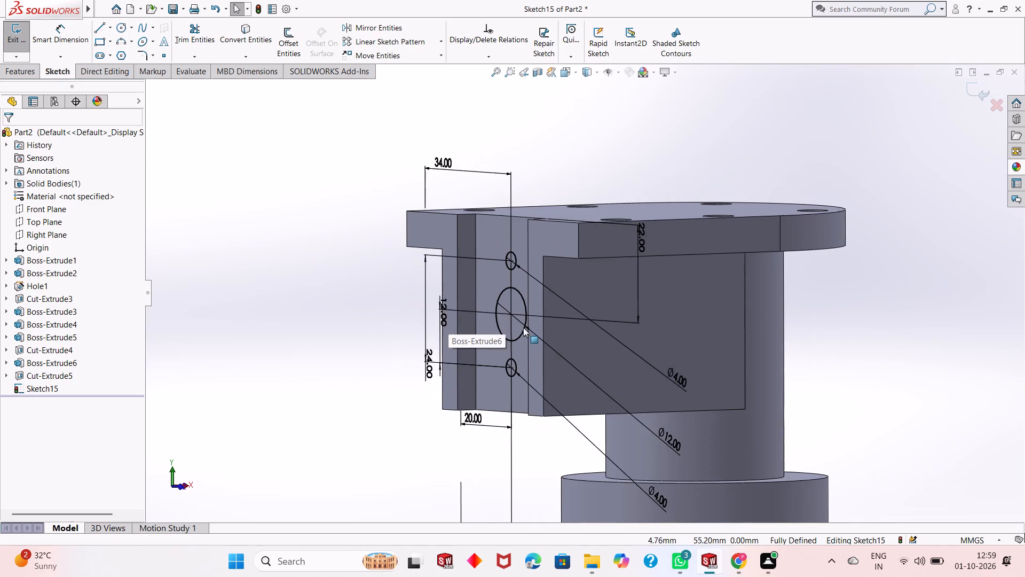
scroll(592, 385, "down", 2)
scroll(542, 311, "up", 2)
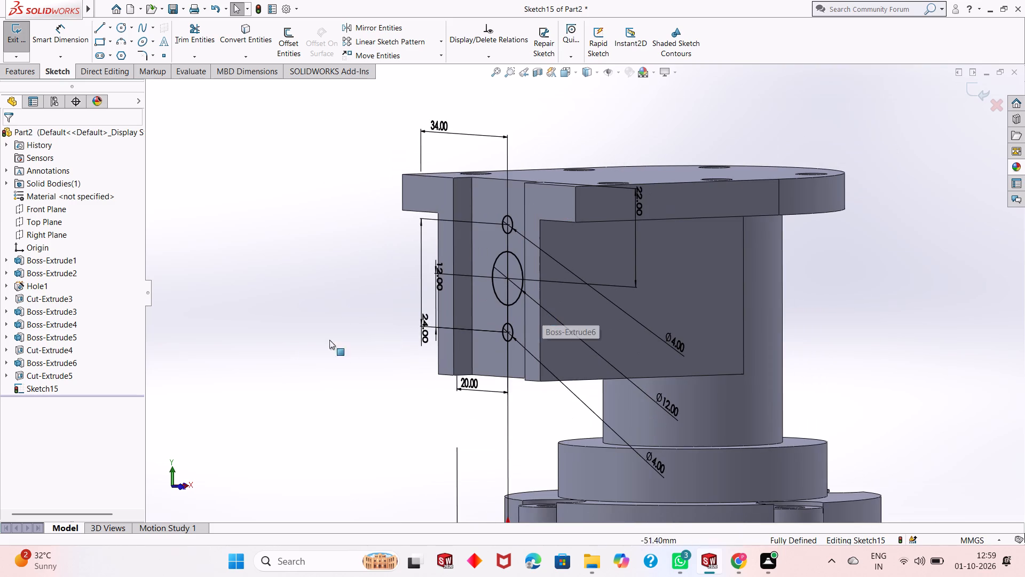
left_click(270, 343)
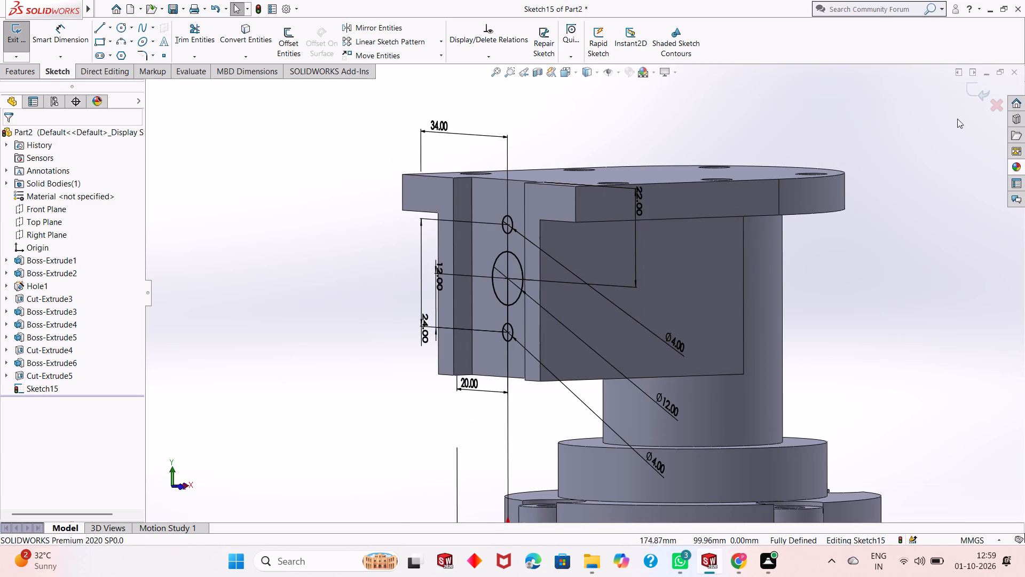
left_click(969, 90)
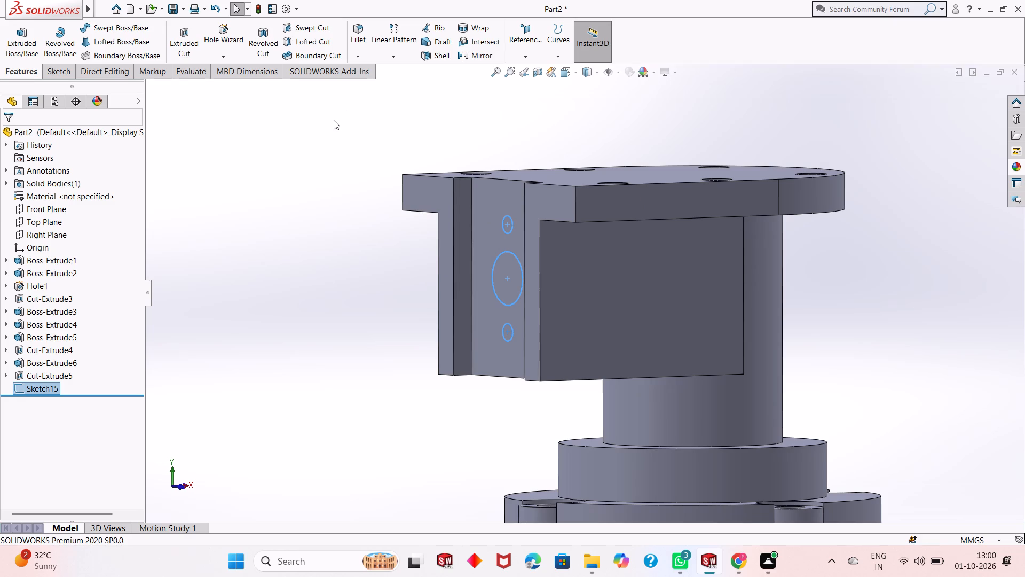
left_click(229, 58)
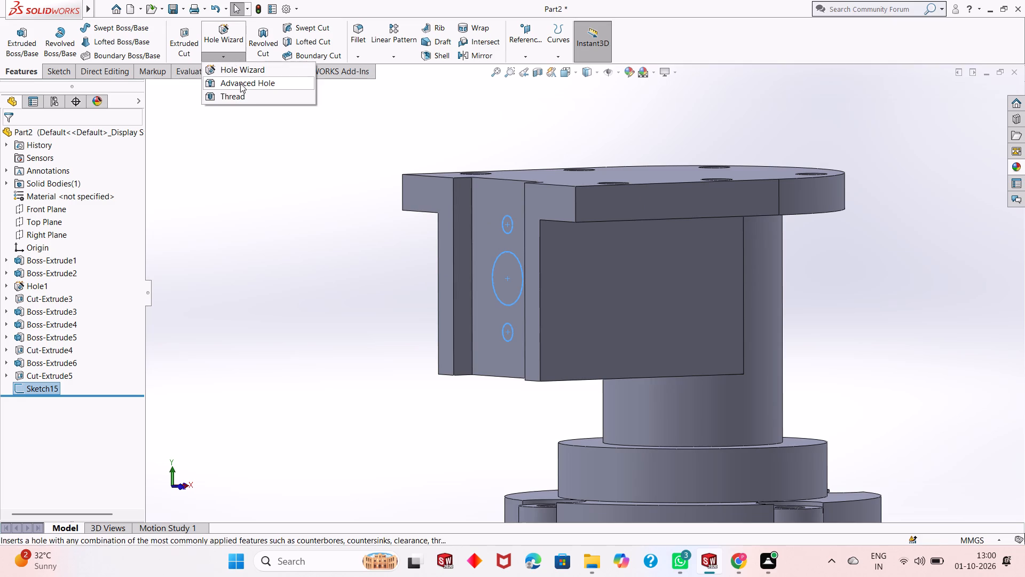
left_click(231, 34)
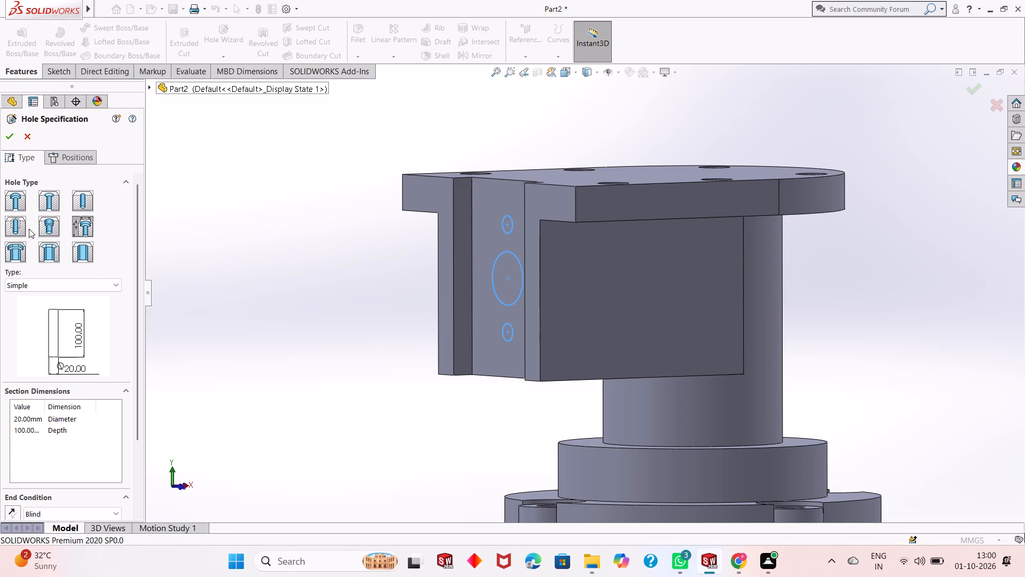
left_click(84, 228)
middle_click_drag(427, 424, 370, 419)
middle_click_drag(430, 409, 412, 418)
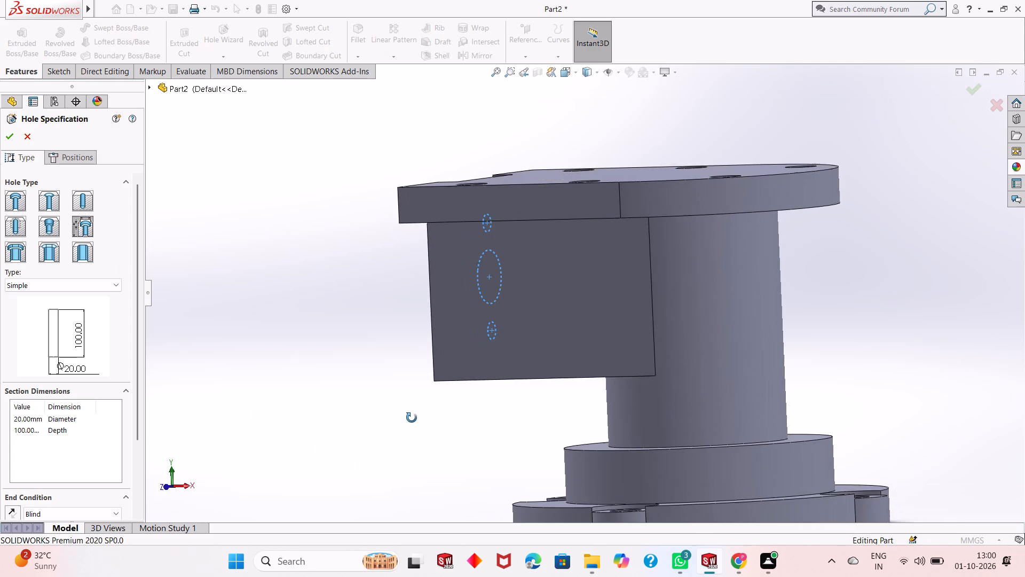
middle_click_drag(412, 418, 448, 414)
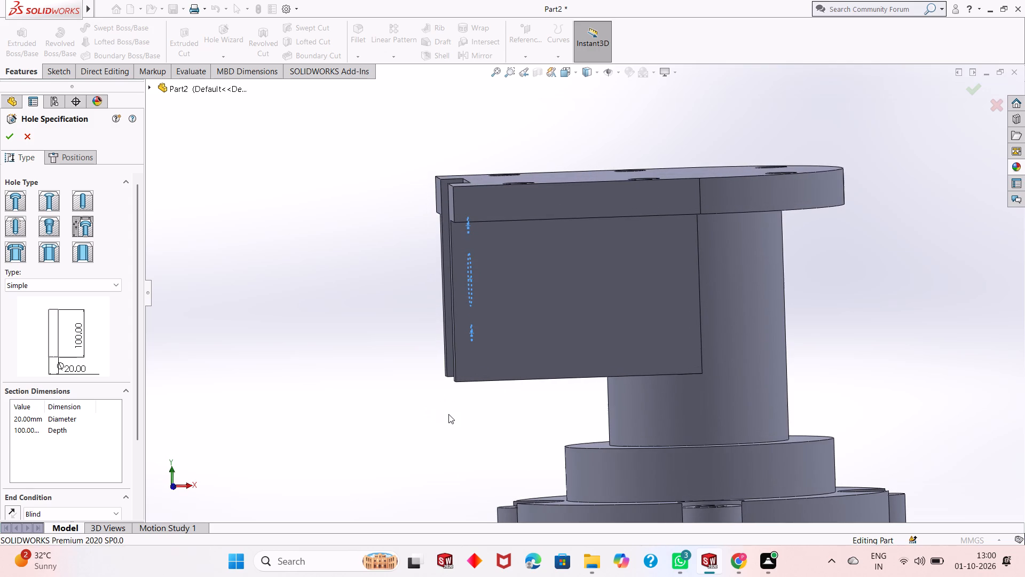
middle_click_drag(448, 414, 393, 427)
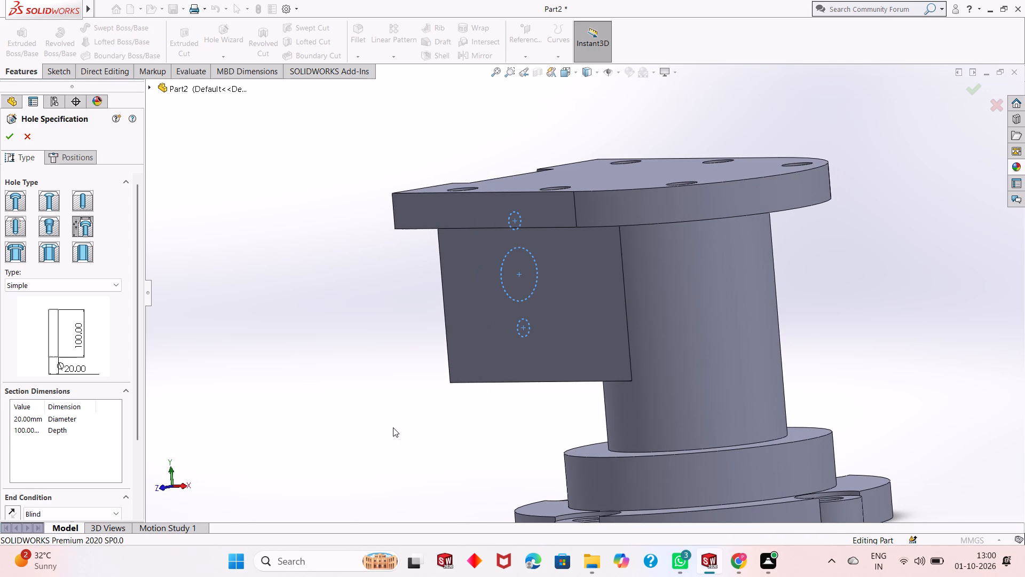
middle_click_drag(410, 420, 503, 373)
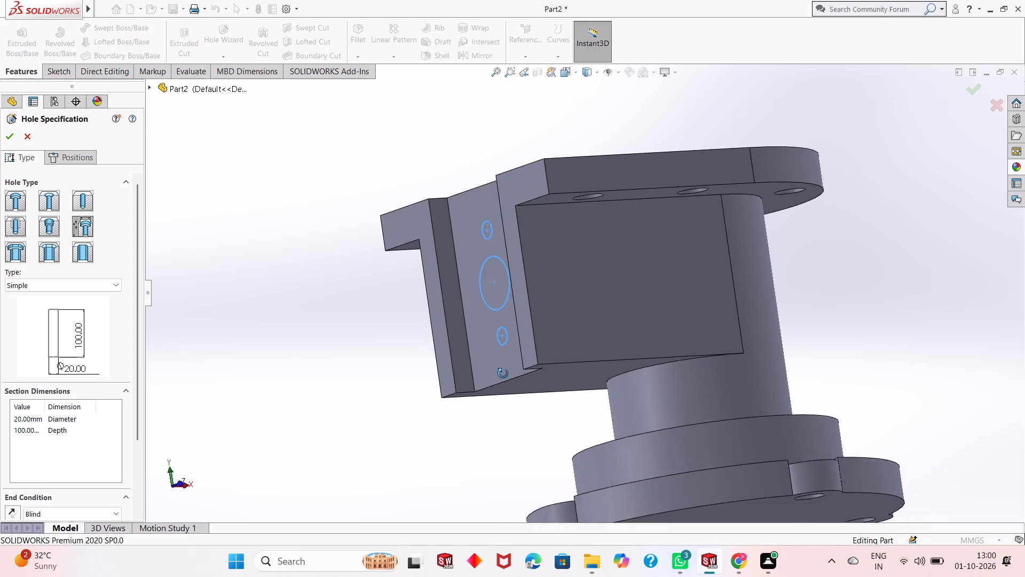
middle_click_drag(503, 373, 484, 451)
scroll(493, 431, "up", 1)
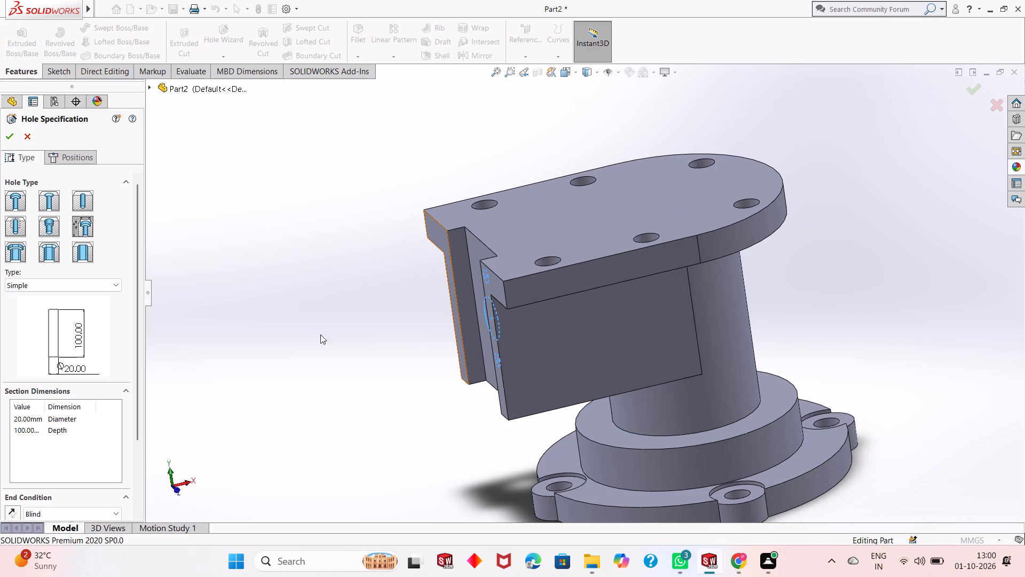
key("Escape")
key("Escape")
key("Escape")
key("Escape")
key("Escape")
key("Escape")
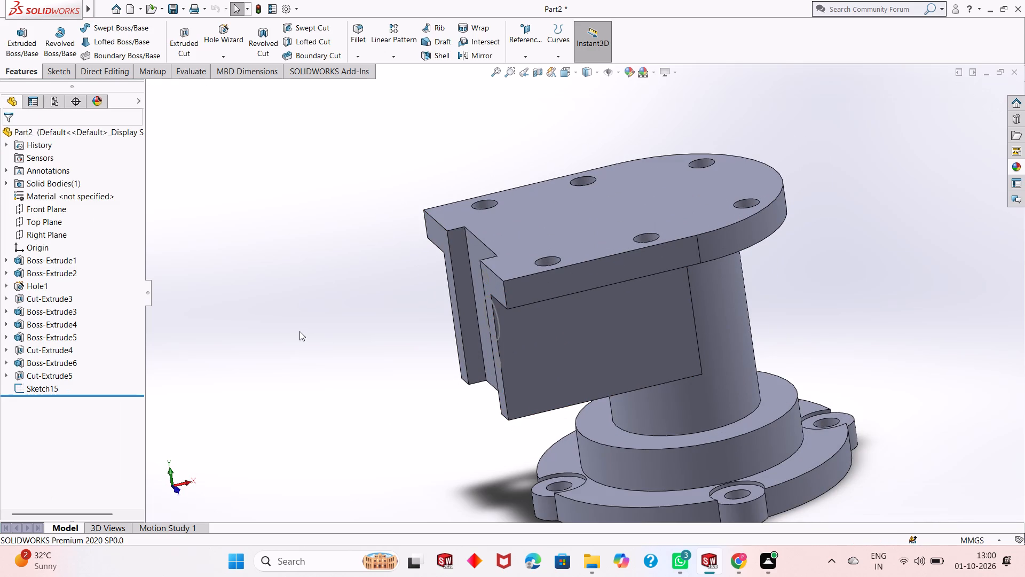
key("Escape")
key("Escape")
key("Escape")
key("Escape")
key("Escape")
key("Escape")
Start a new sketch on the upper face of the D-shaped top plate, viewed normal to that face.
left_click(697, 183)
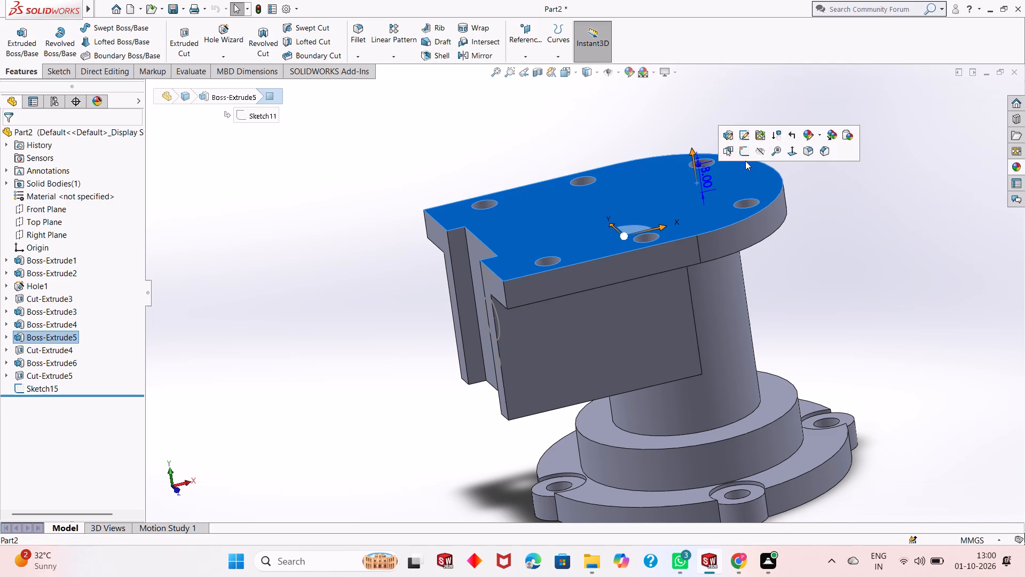
left_click(745, 155)
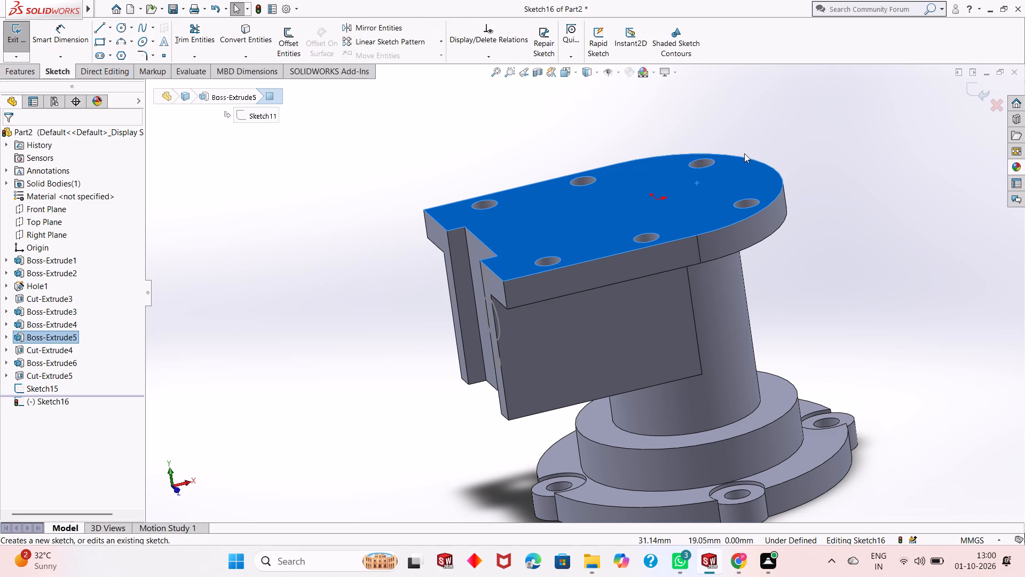
key("ctrl+8")
key("Escape")
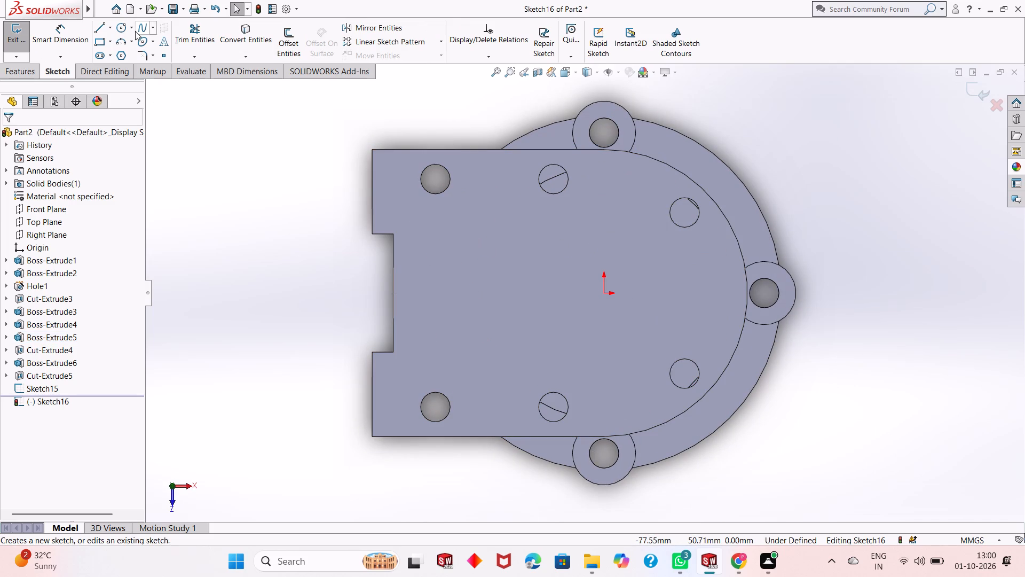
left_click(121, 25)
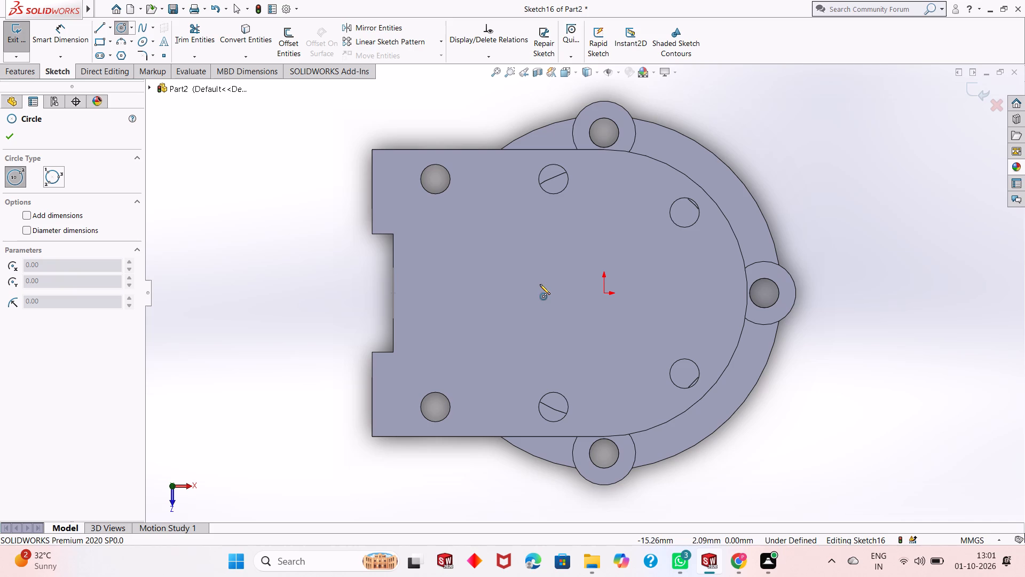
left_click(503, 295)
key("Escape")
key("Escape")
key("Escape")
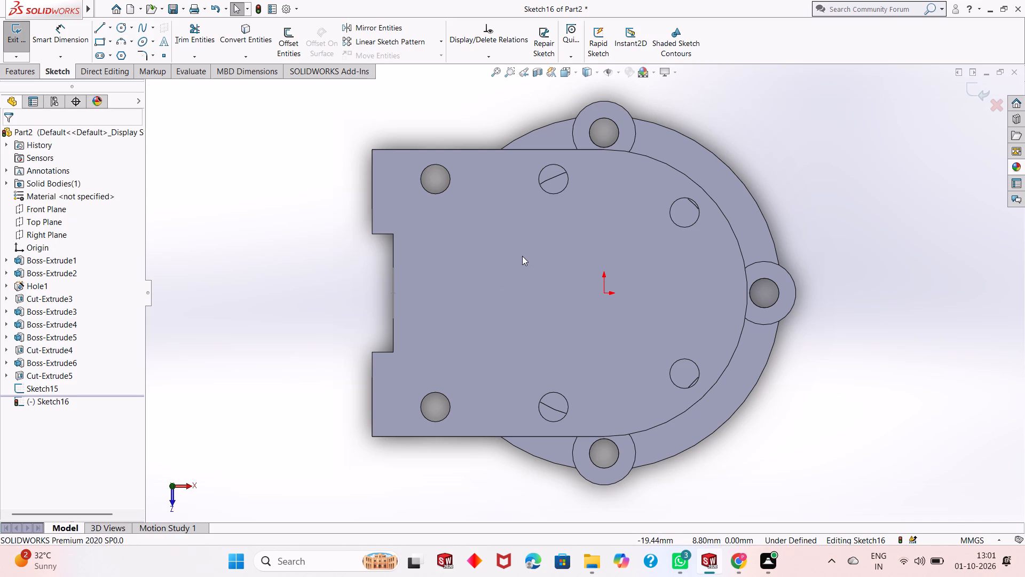
Sketch a circle about 17 mm in diameter on the top plate, level with the origin and about 26 mm from it toward the notch.
left_click(121, 28)
left_click(494, 294)
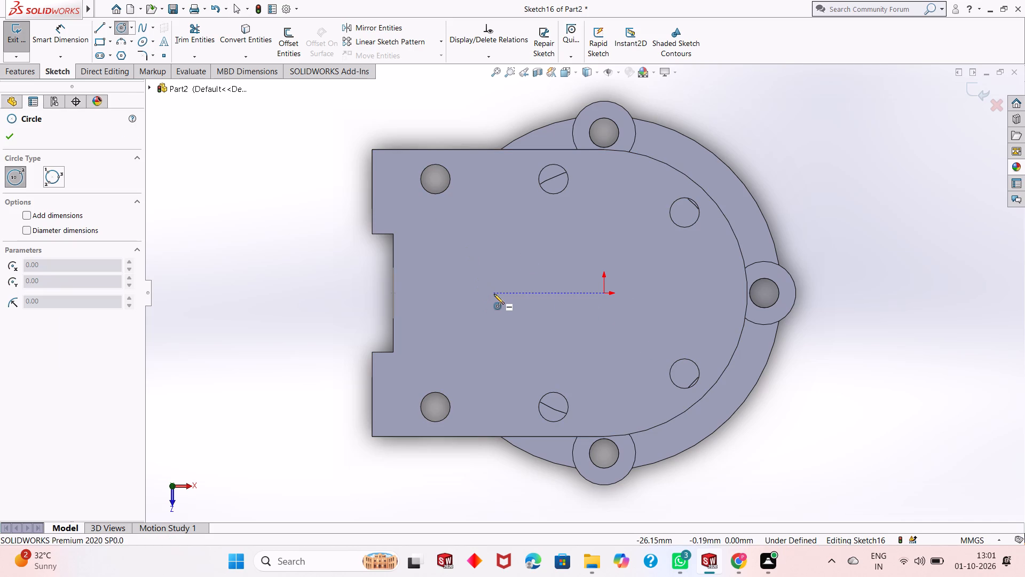
left_click(506, 260)
right_click(74, 192)
right_click(205, 192)
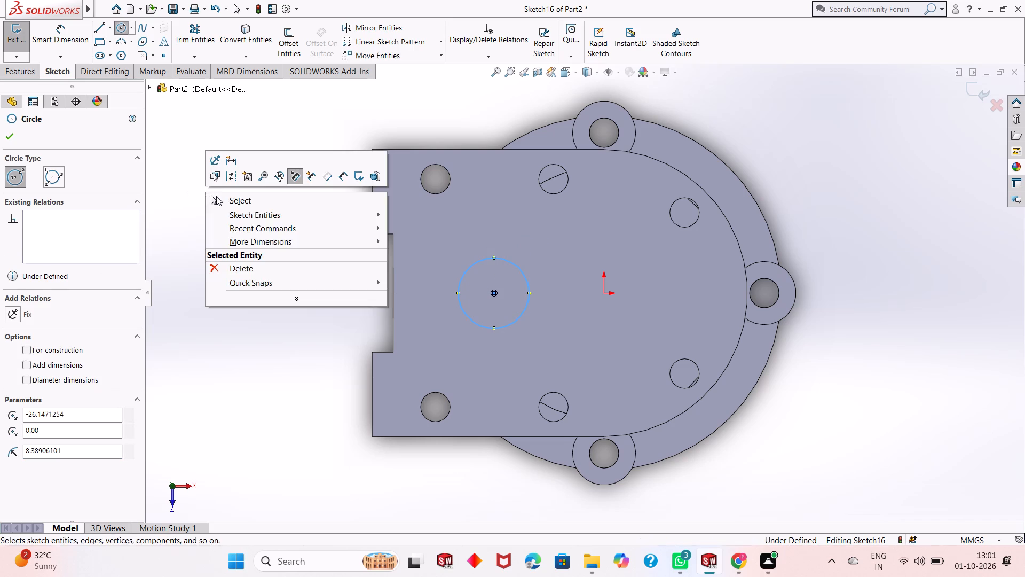
left_click(230, 201)
Dimension the new circle's diameter as 12 mm.
left_click(64, 27)
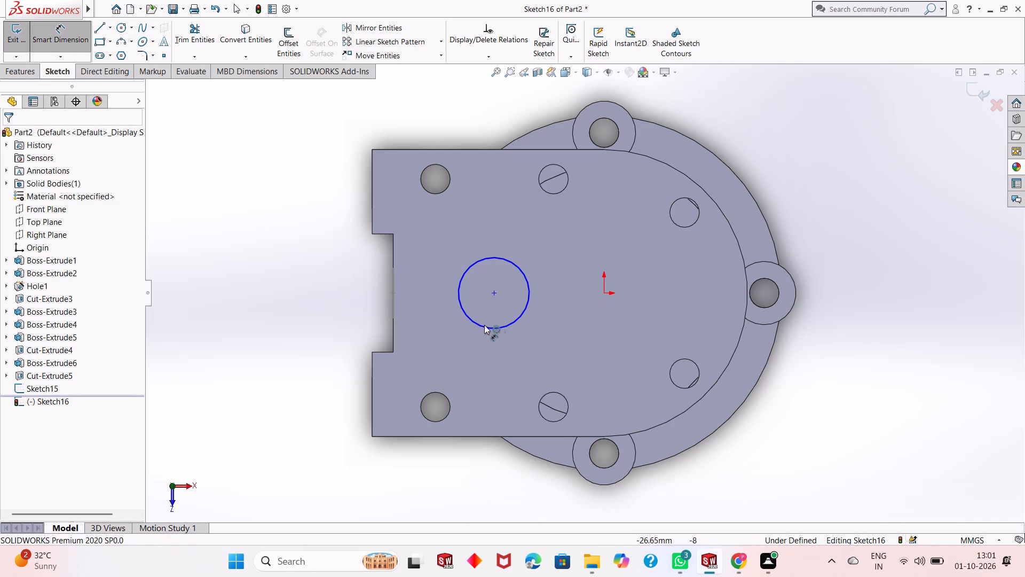
left_click(483, 324)
left_click(234, 373)
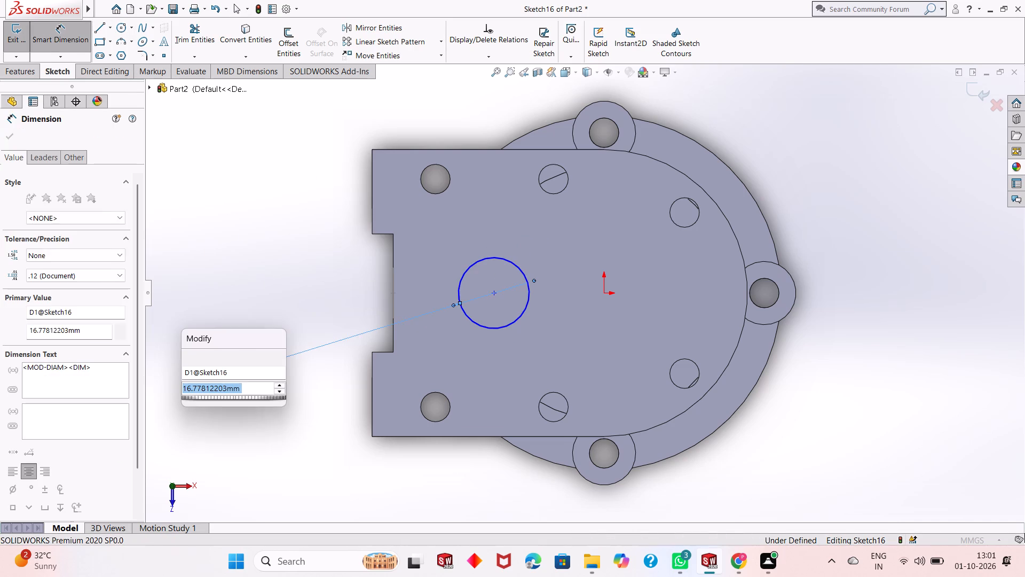
type("12")
key("Return")
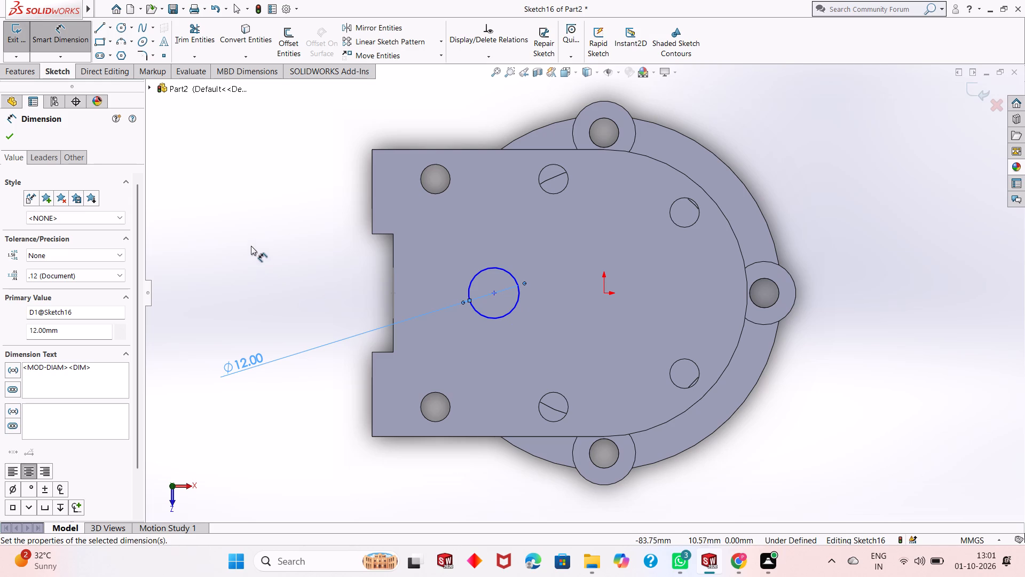
Dimension the circle's centre 25 mm horizontally from the origin.
left_click(494, 294)
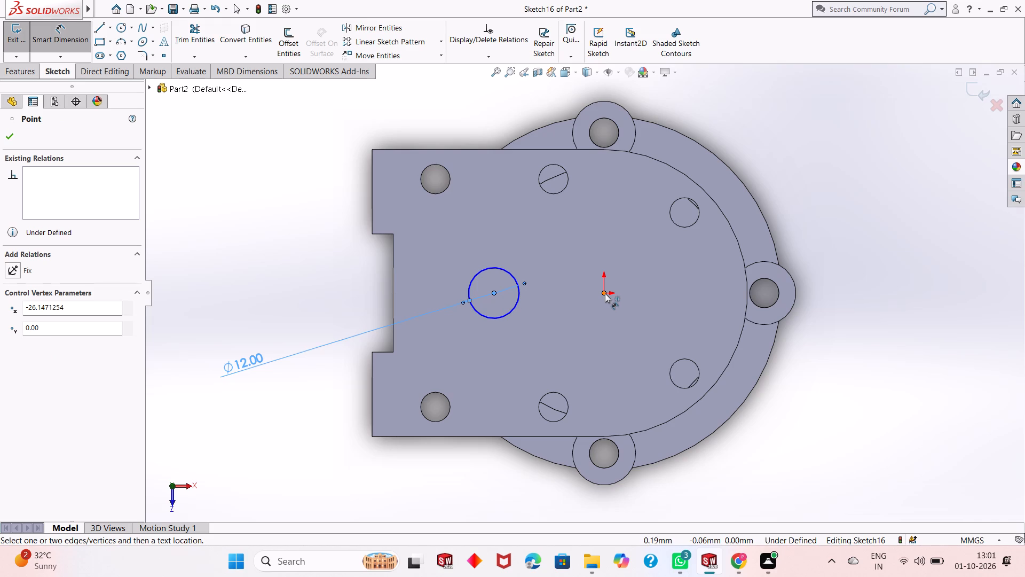
left_click(605, 293)
left_click(525, 484)
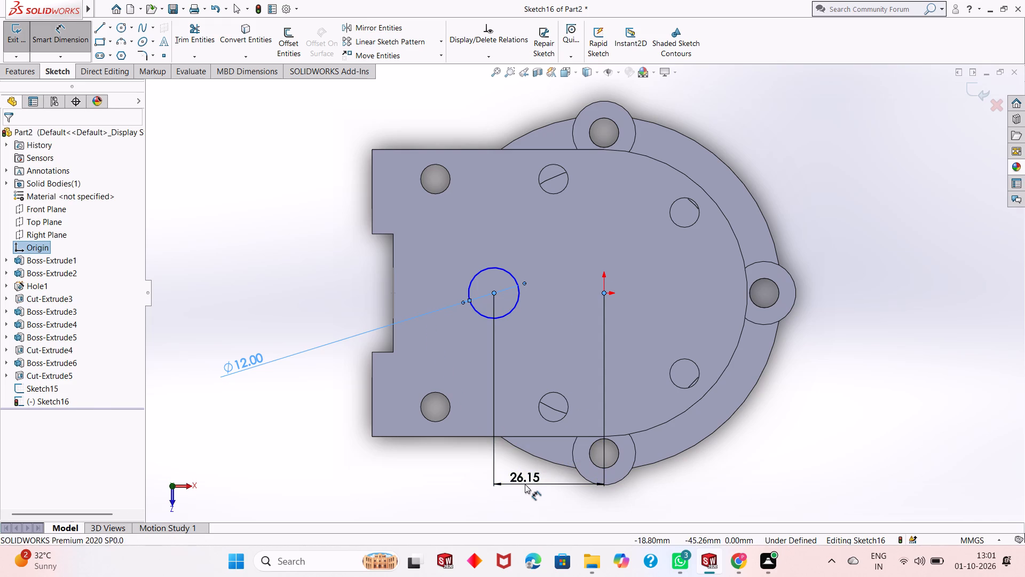
type("25")
key("Return")
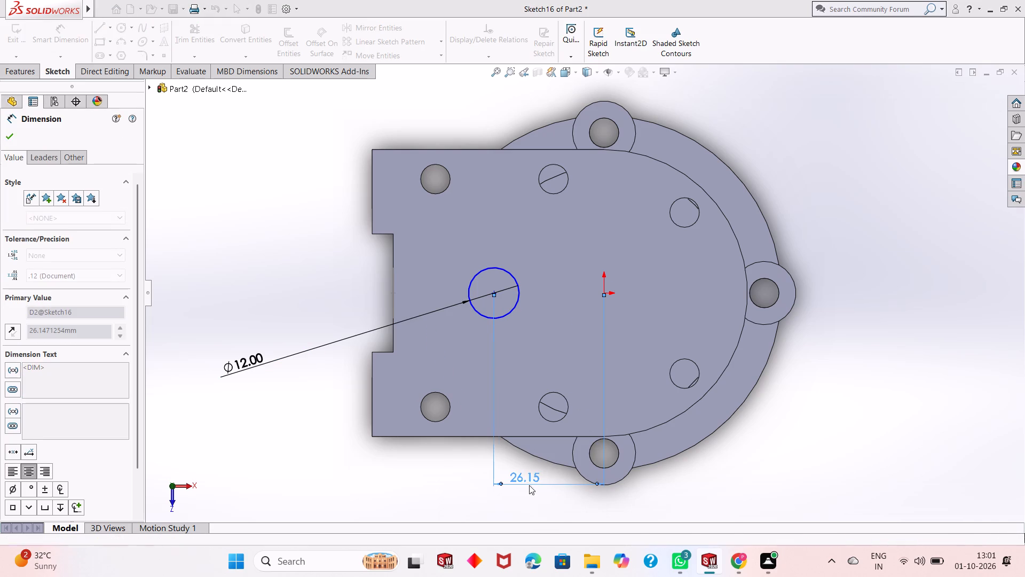
Dimension the circle's centre 34 mm along Z from the top plate's corner at its -X, -Z end.
left_click(502, 294)
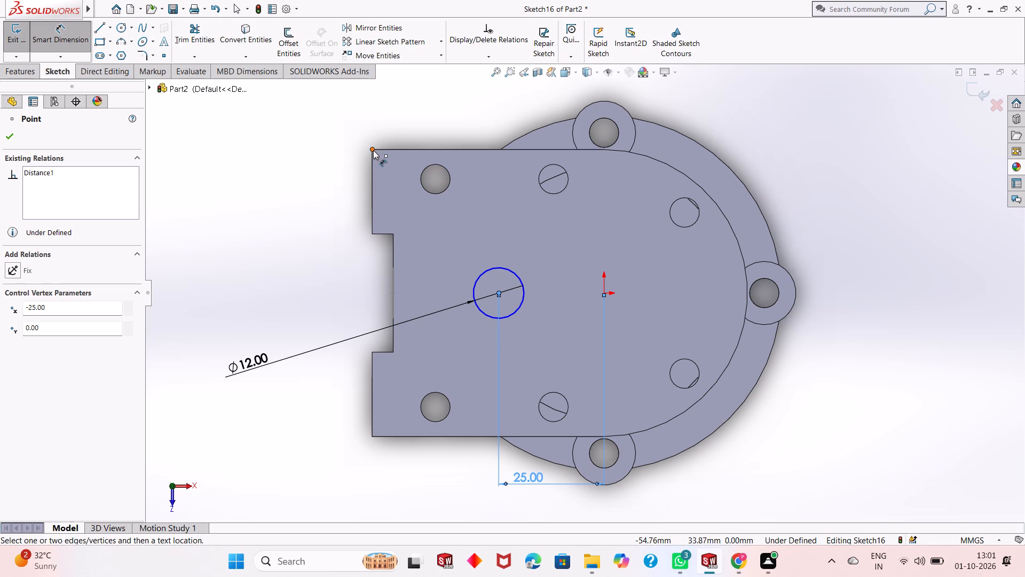
left_click(373, 150)
left_click(311, 159)
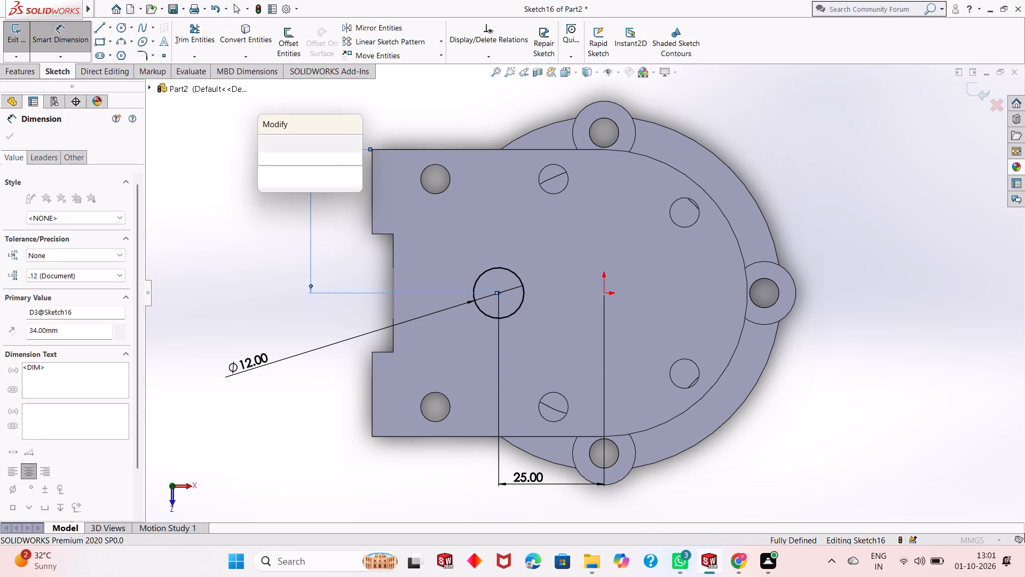
key("Return")
right_click(231, 226)
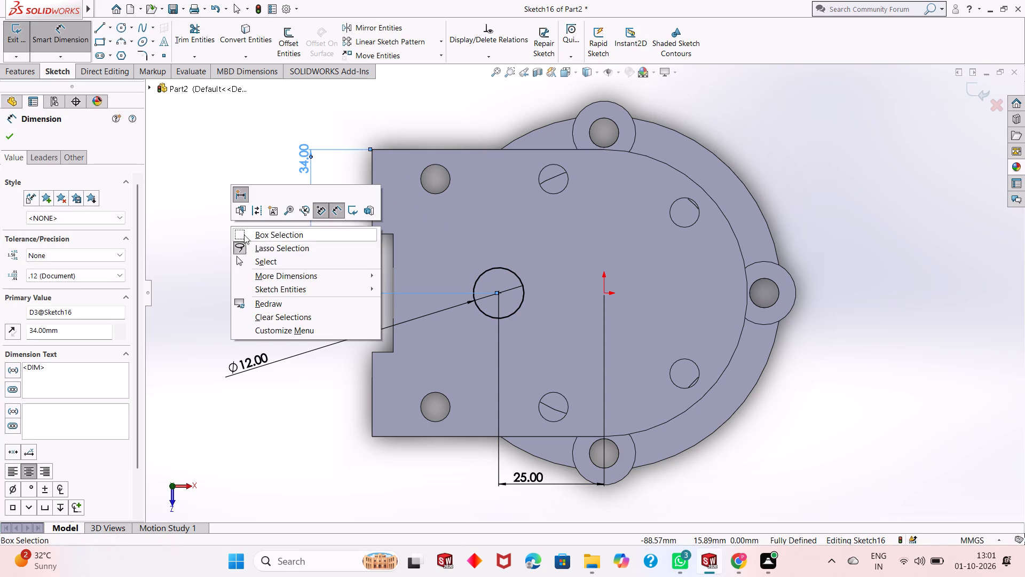
left_click(269, 263)
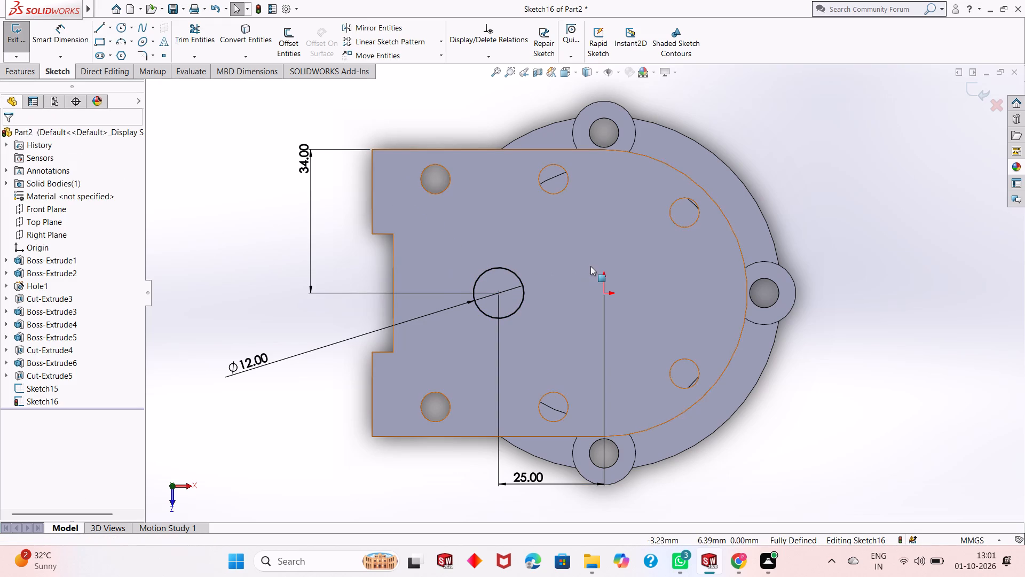
Examine the dimensioned circle's placement on the top plate relative to the slotted block and the central column.
scroll(586, 266, "down", 1)
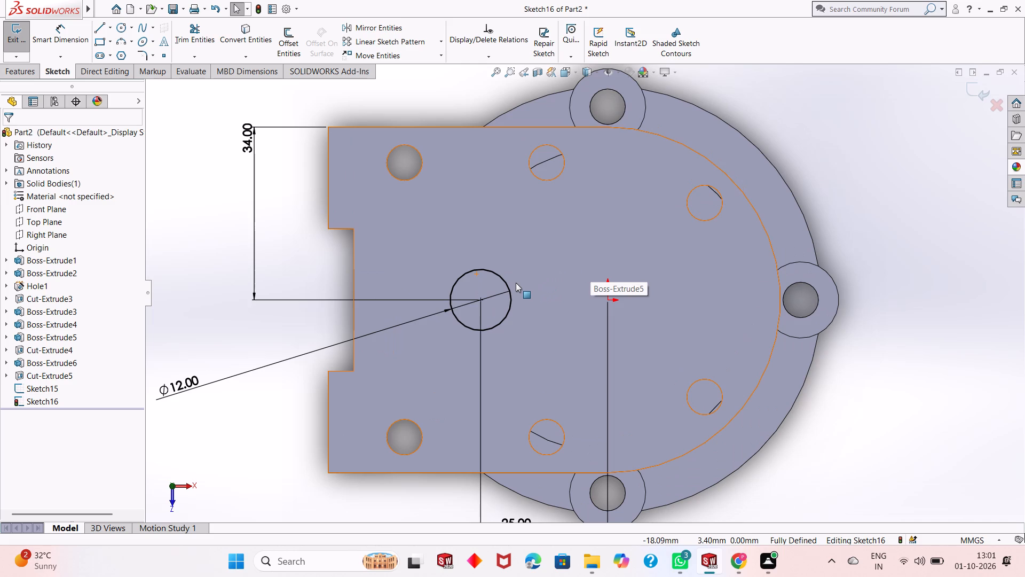
scroll(590, 369, "up", 1)
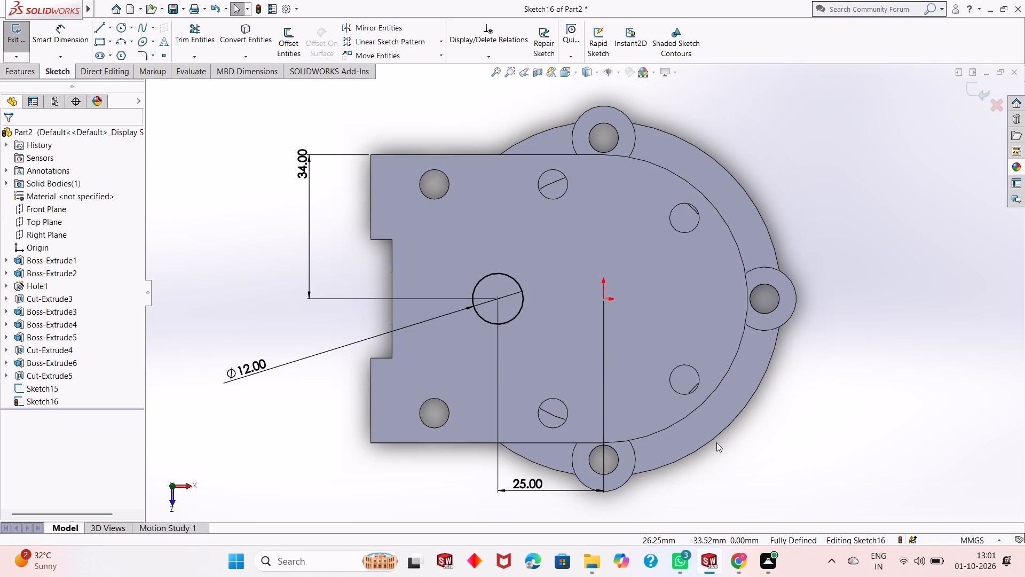
middle_click_drag(723, 454, 729, 279)
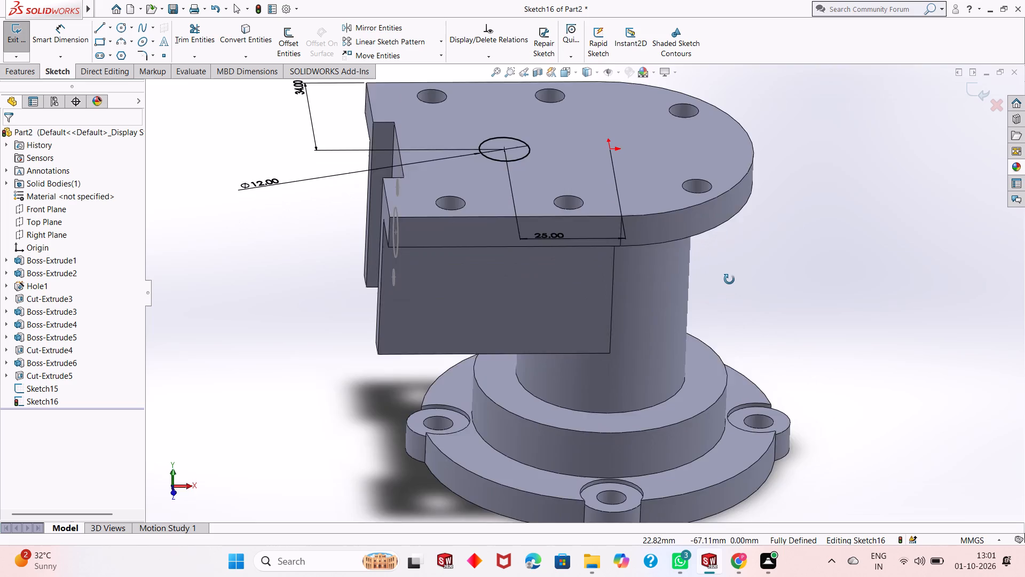
middle_click_drag(729, 279, 727, 365)
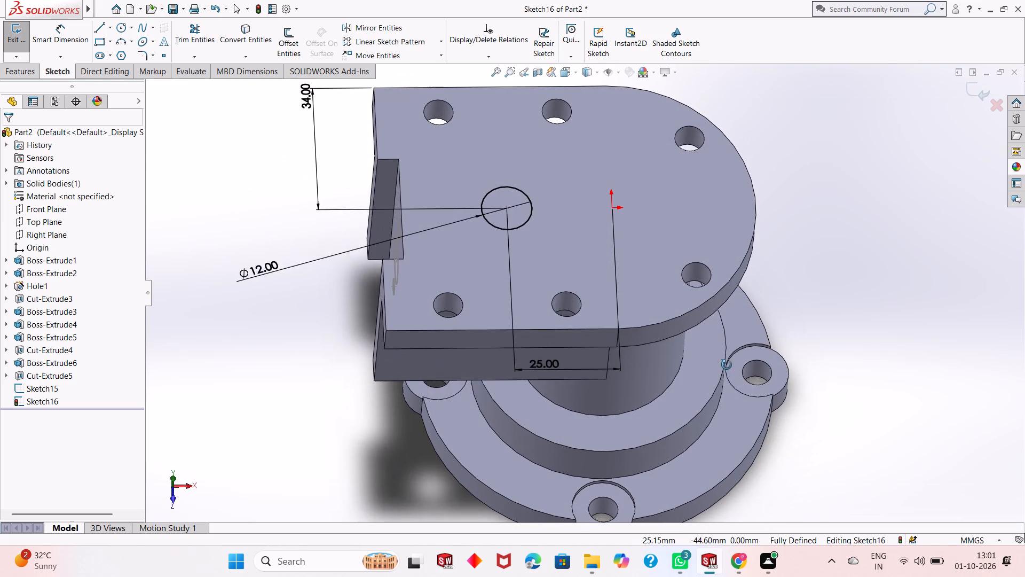
middle_click_drag(727, 365, 727, 379)
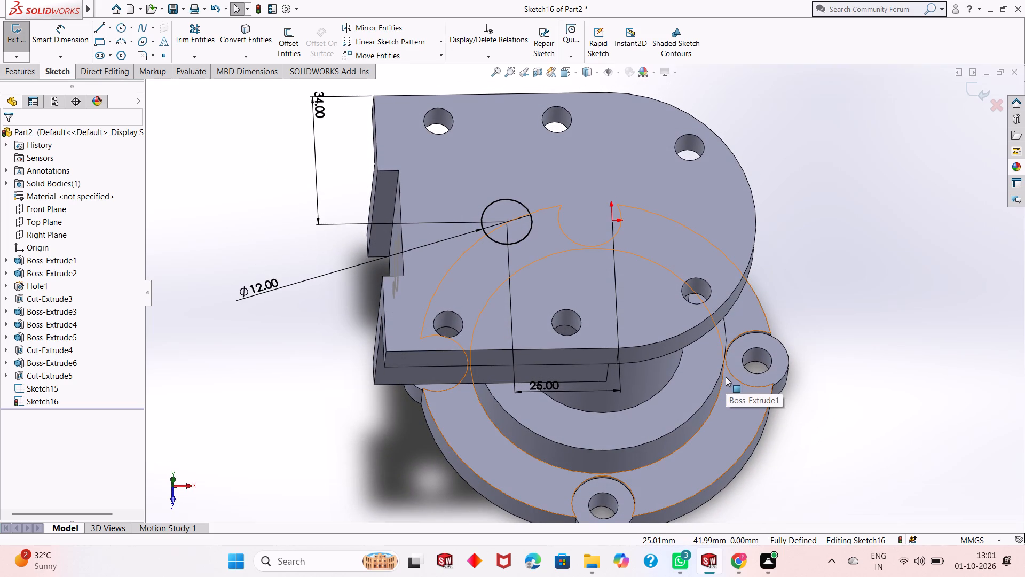
scroll(501, 199, "down", 3)
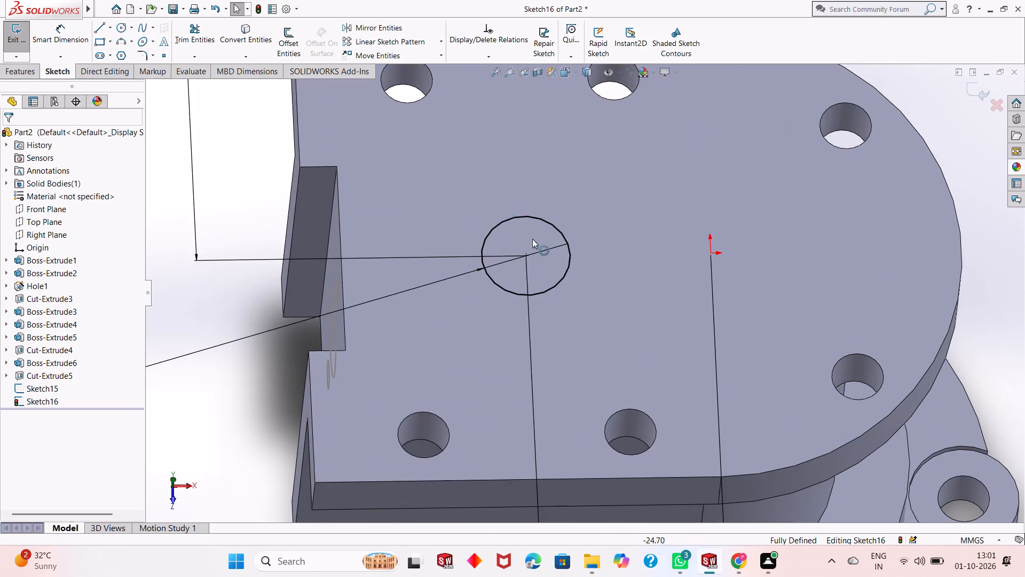
scroll(537, 248, "up", 7)
scroll(673, 332, "down", 2)
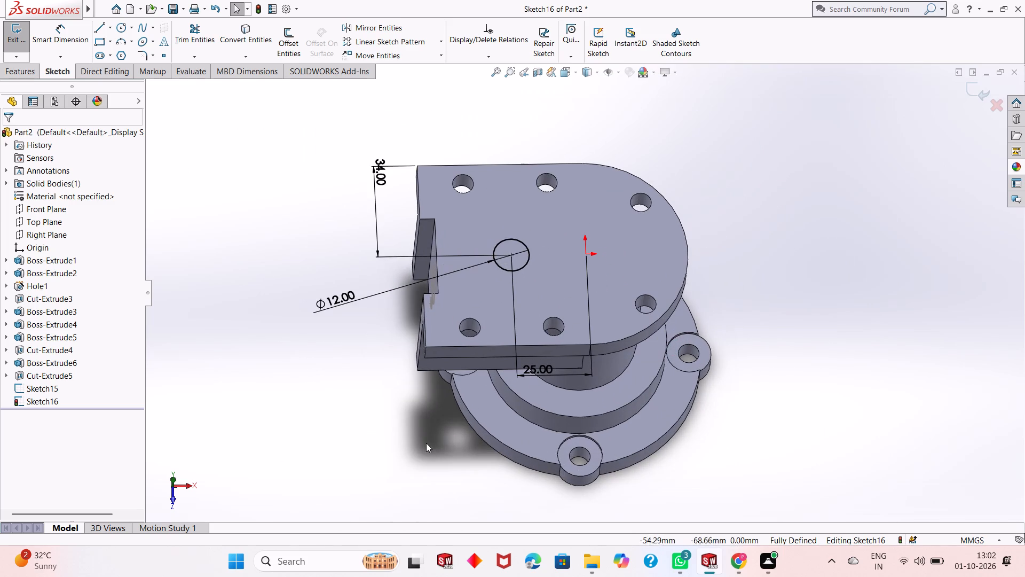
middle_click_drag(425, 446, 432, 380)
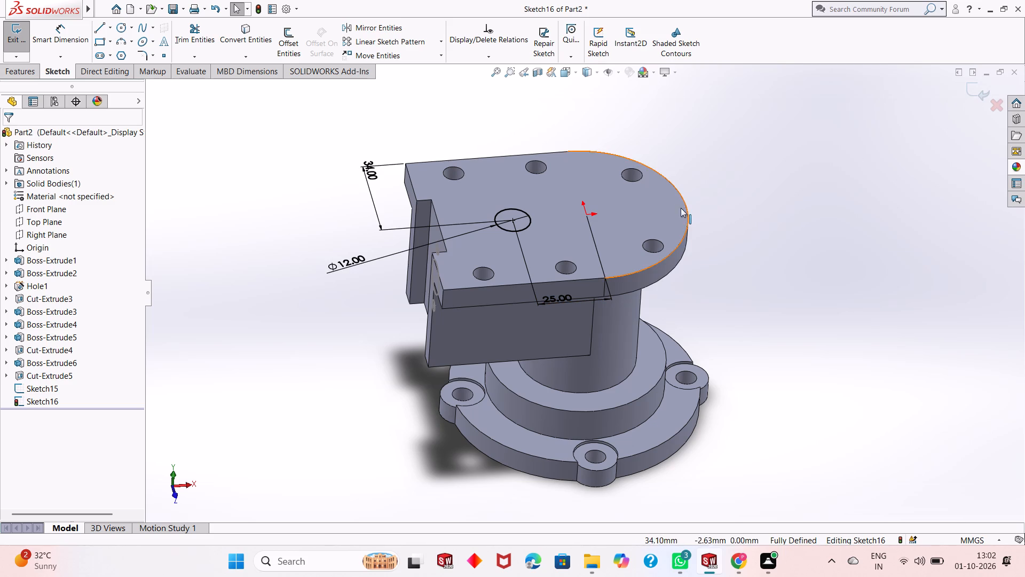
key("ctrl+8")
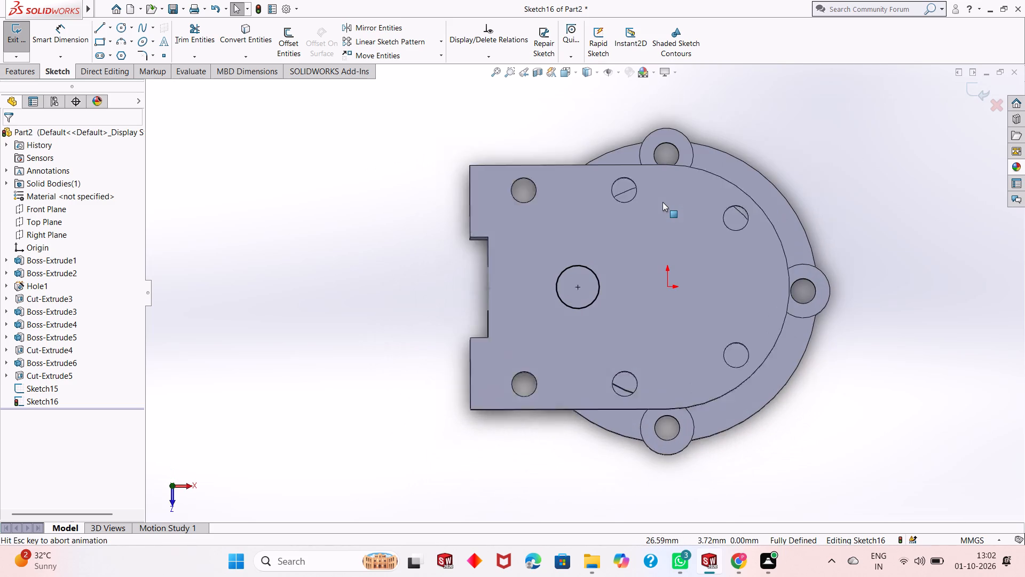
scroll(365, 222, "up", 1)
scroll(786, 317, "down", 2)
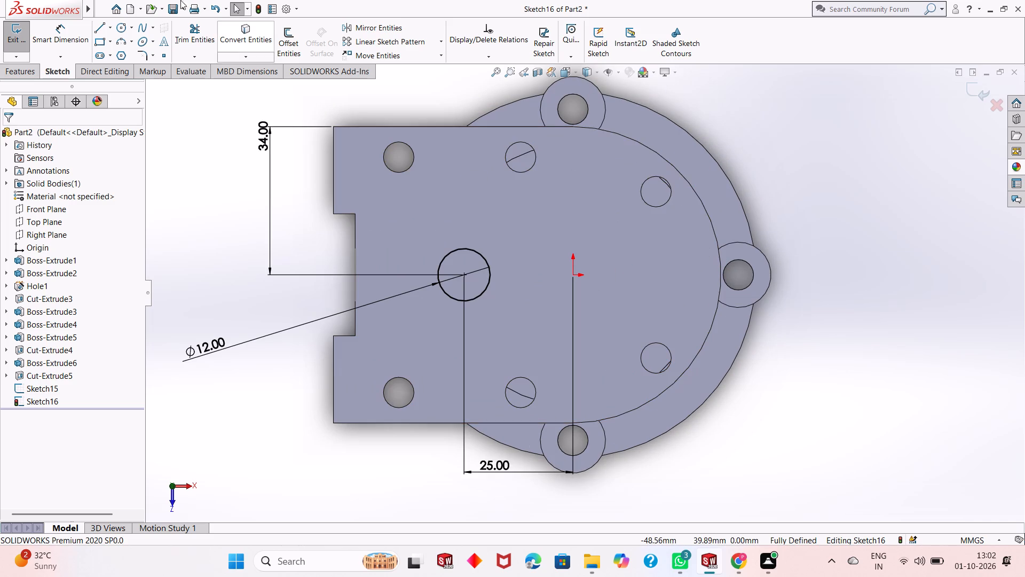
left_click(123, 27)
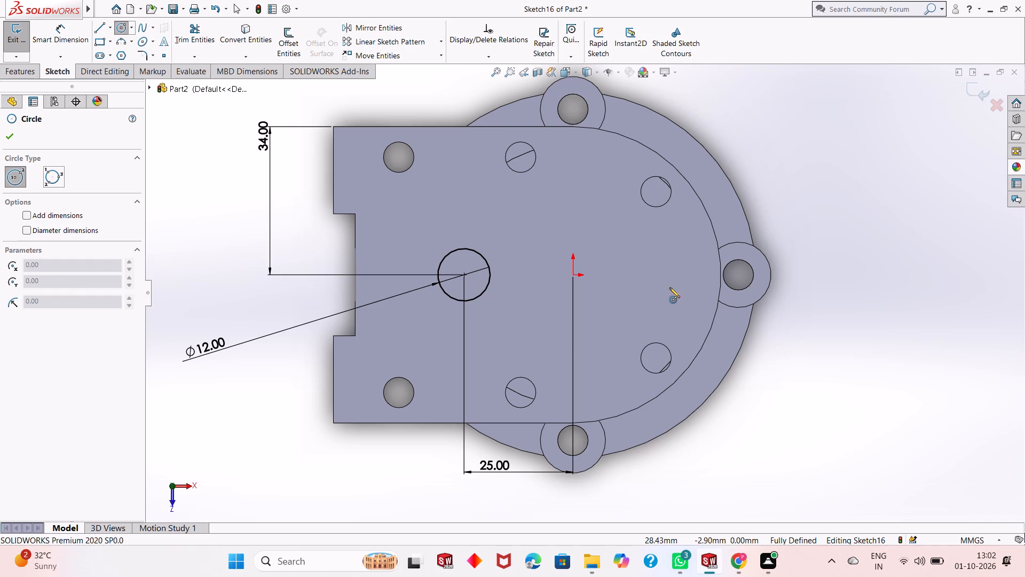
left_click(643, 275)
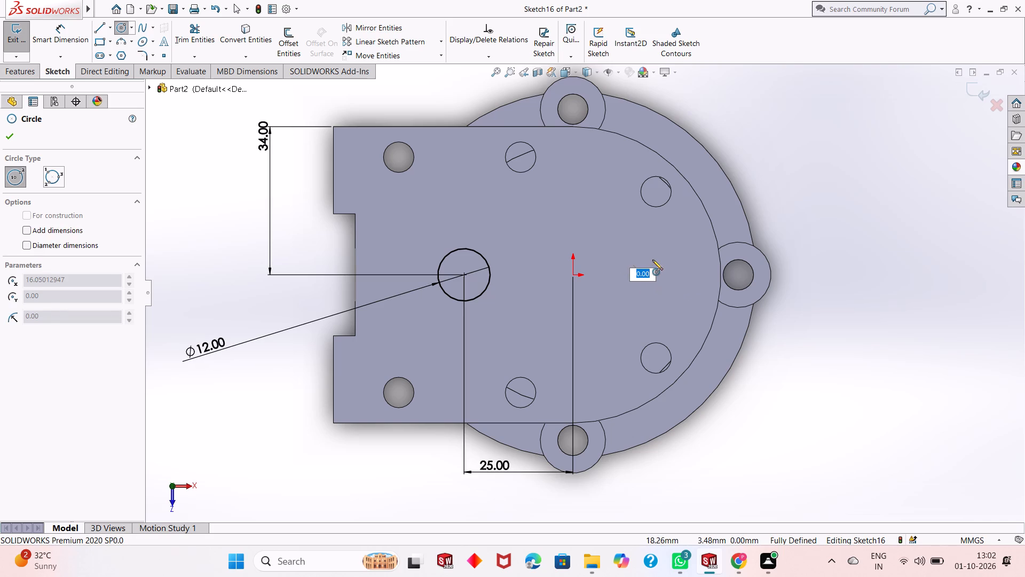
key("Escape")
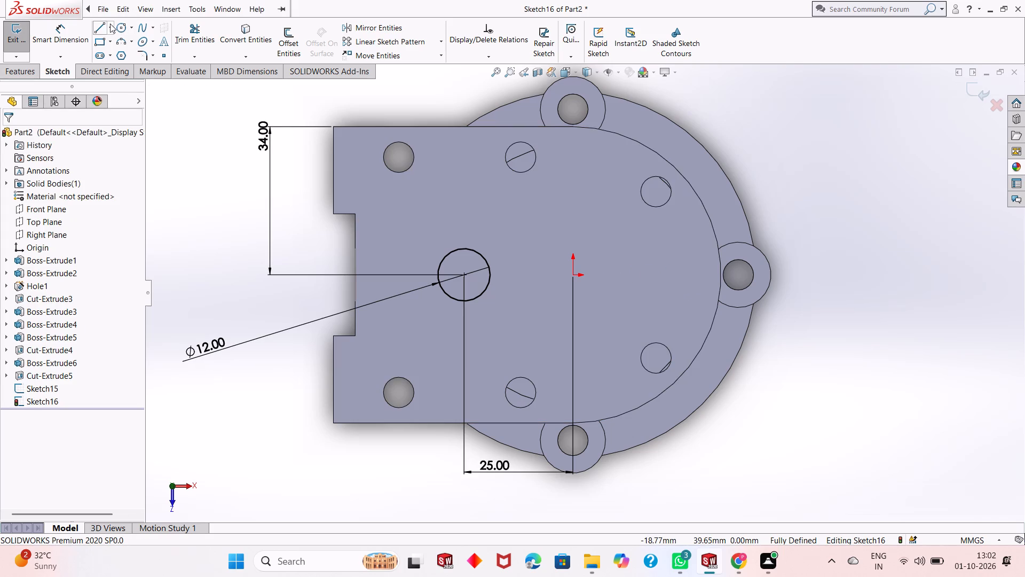
Sketch a circle about 7.4 mm in diameter on the top plate, centred about 21 mm along +X from the origin.
left_click(122, 27)
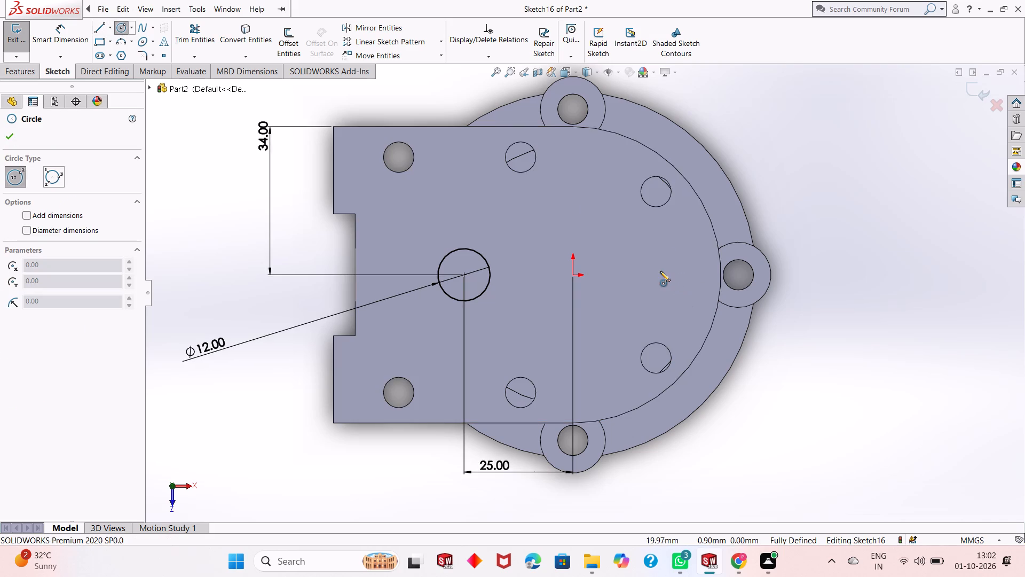
left_click(664, 274)
left_click(667, 259)
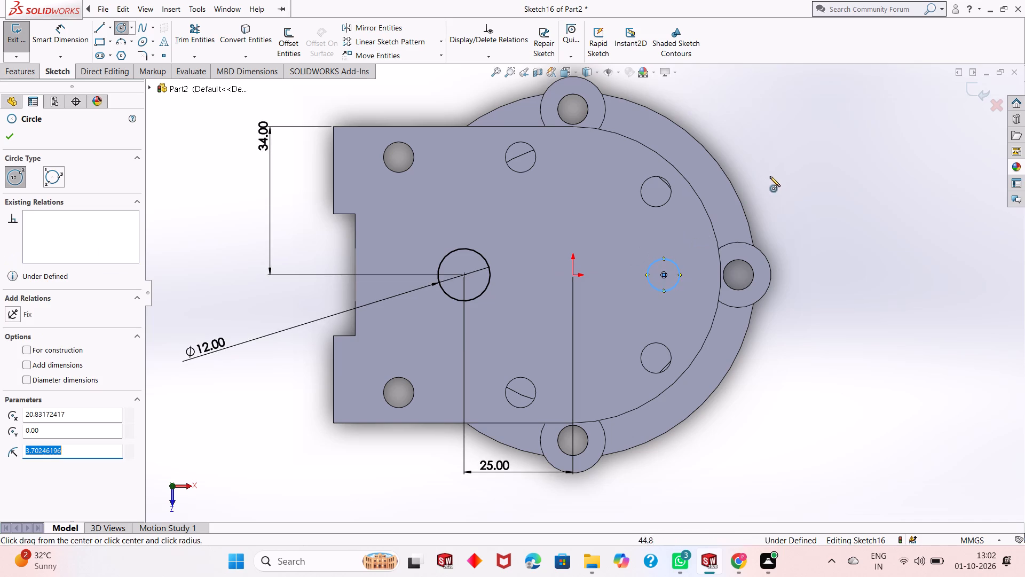
right_click(774, 173)
left_click(785, 176)
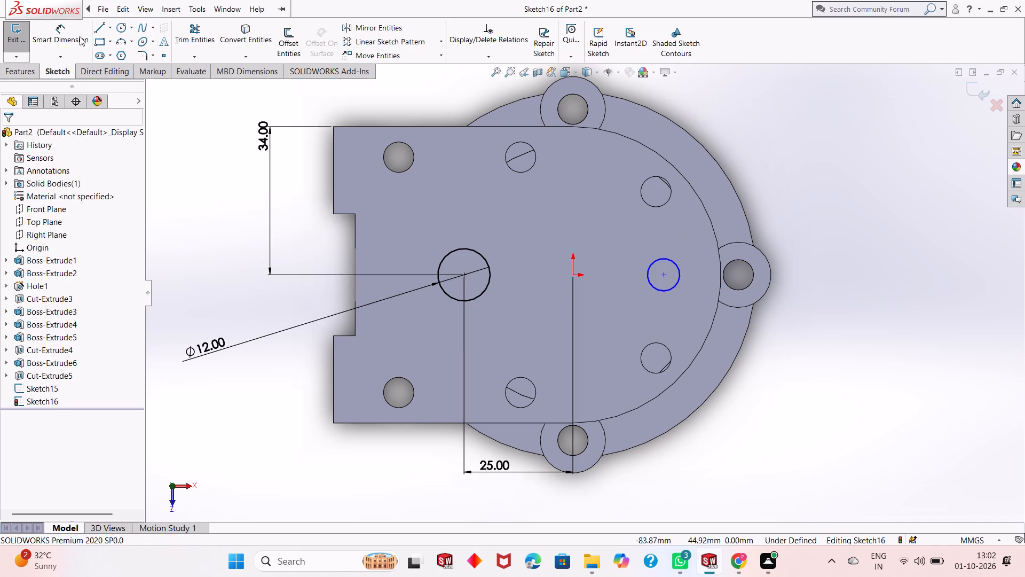
Dimension the new circle's diameter as 5 mm.
left_click(79, 36)
left_click(665, 291)
left_click(863, 377)
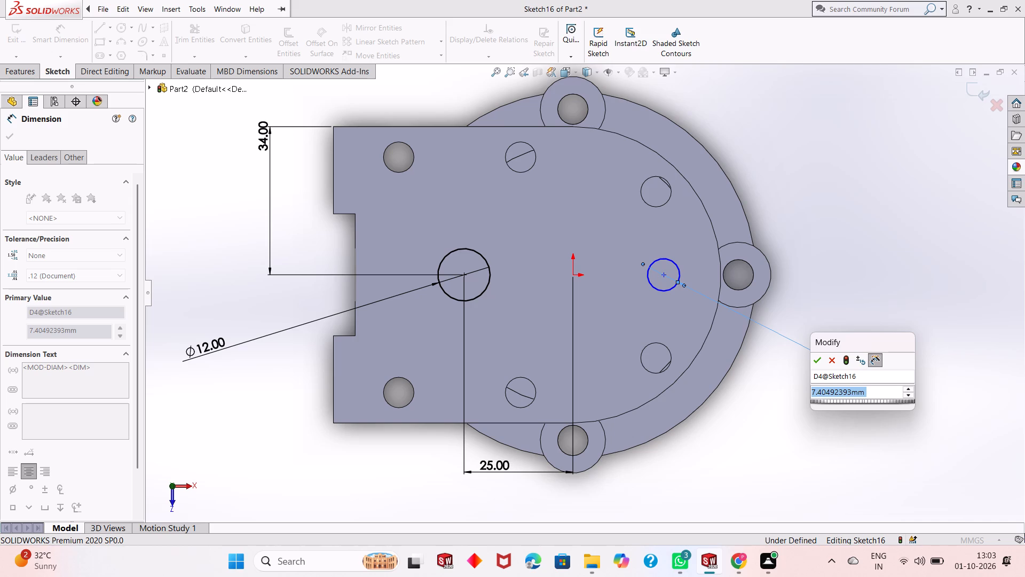
key("5")
key("Return")
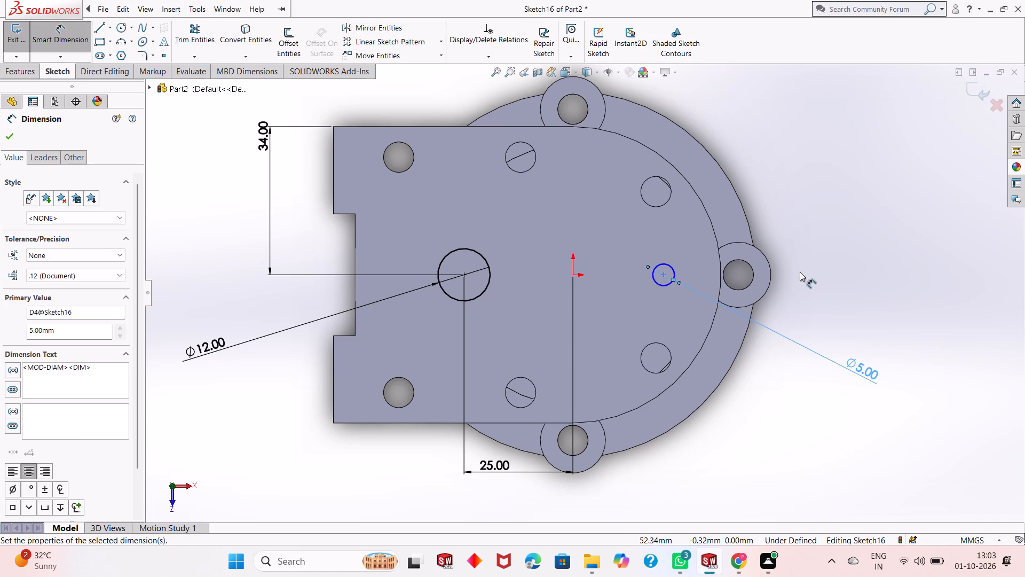
right_click(807, 249)
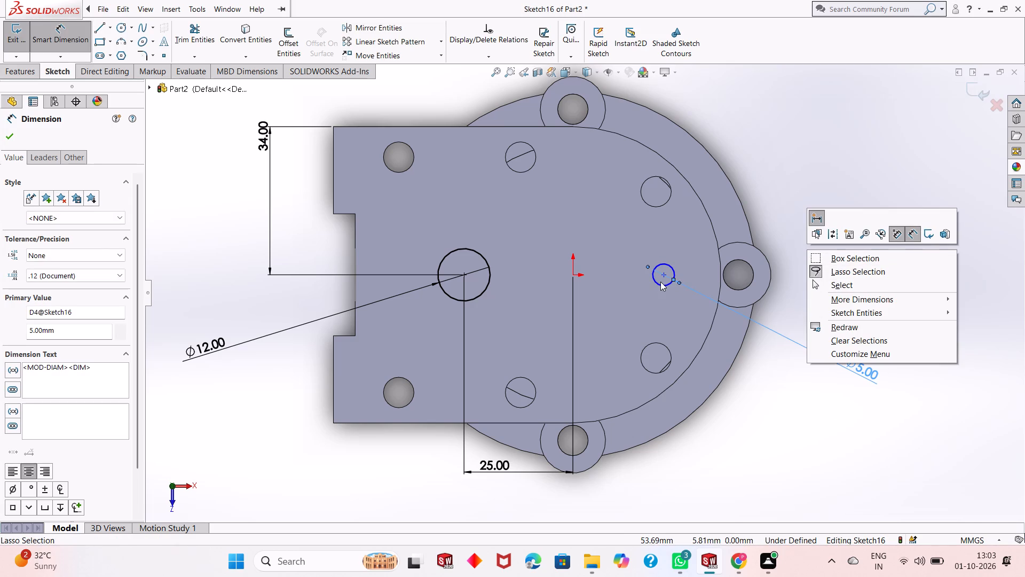
Dimension the small circle's centre 22 mm horizontally from the origin.
left_click(665, 278)
left_click(664, 274)
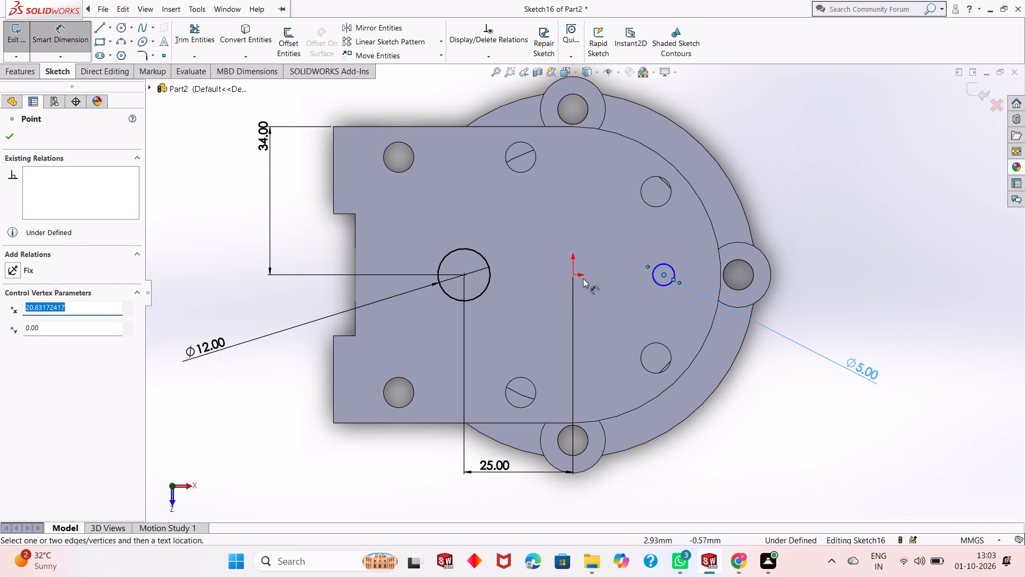
left_click(574, 275)
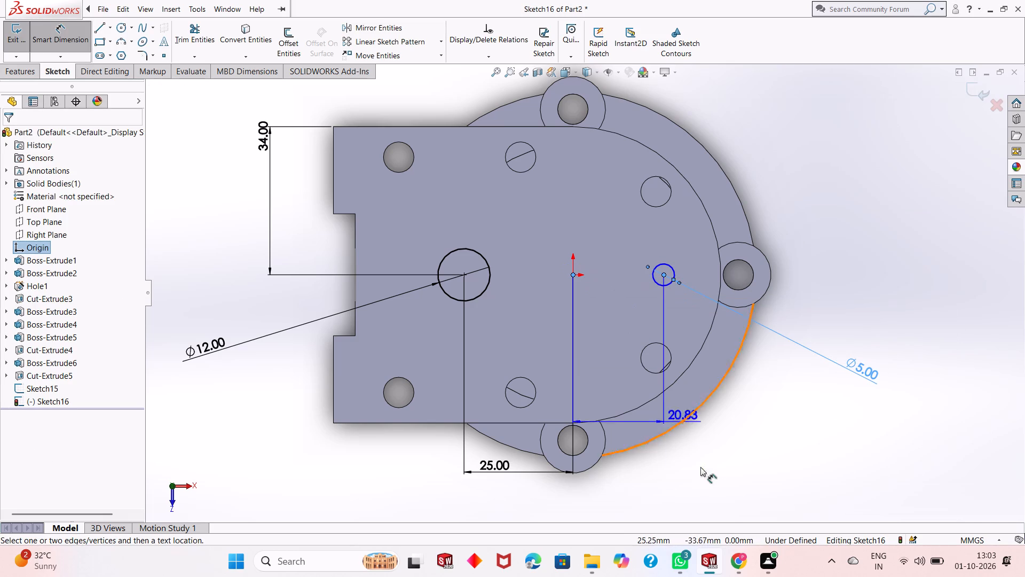
left_click(701, 471)
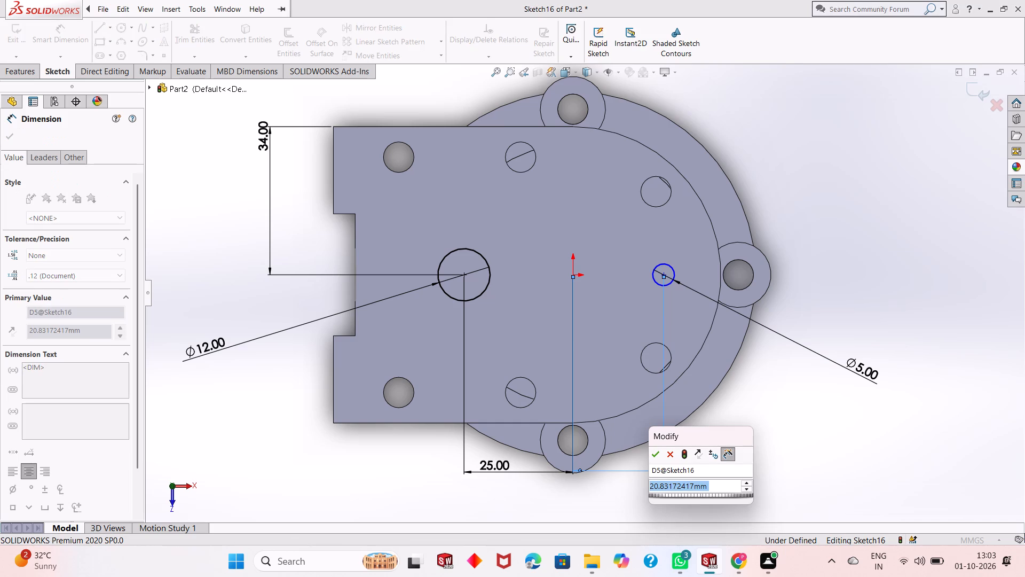
type("22")
key("Return")
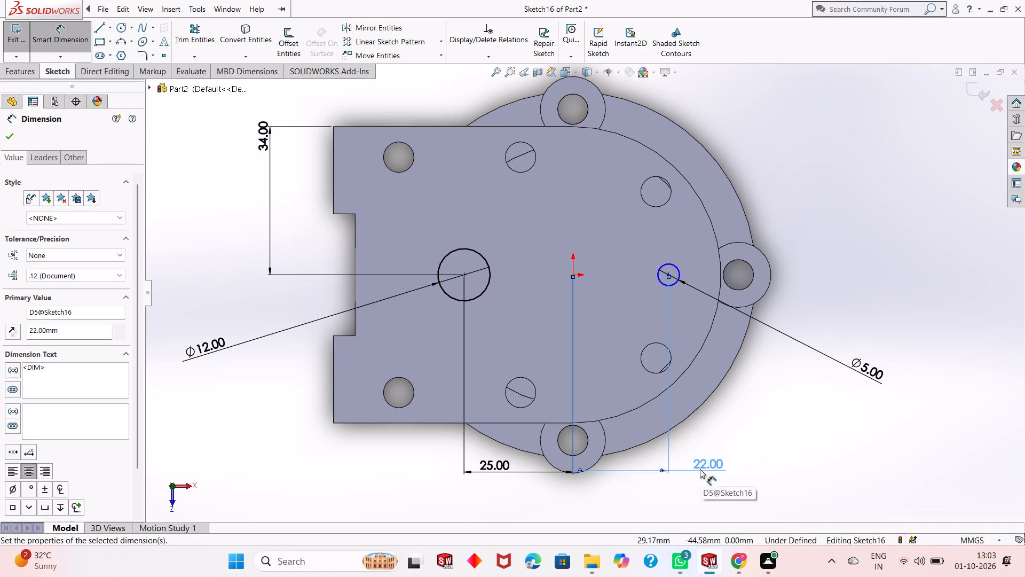
Dimension the small circle's centre 34 mm along Z from the top plate's straight +Z edge.
left_click(668, 275)
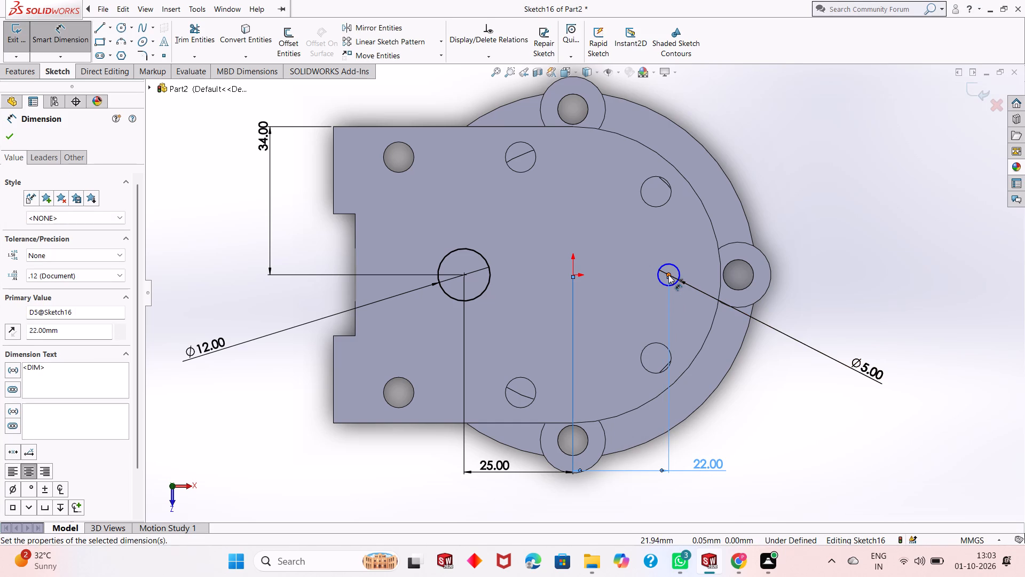
left_click(344, 423)
left_click(304, 425)
key("Return")
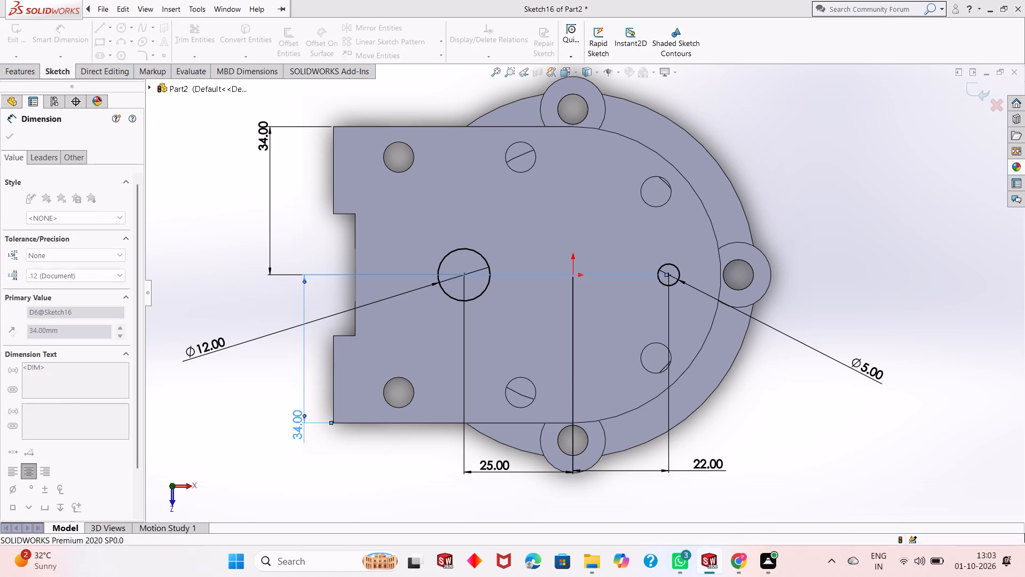
right_click(192, 381)
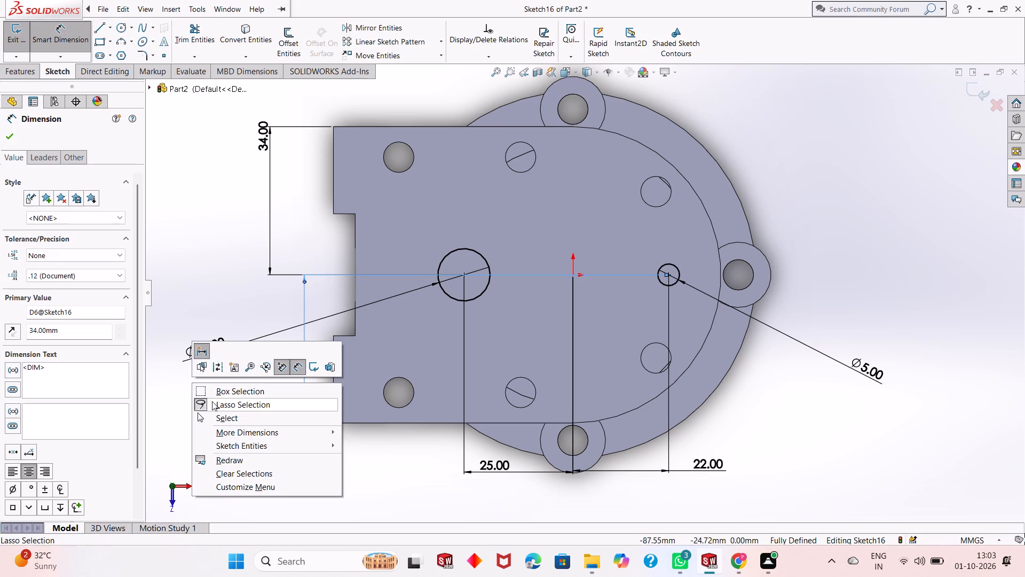
left_click(230, 419)
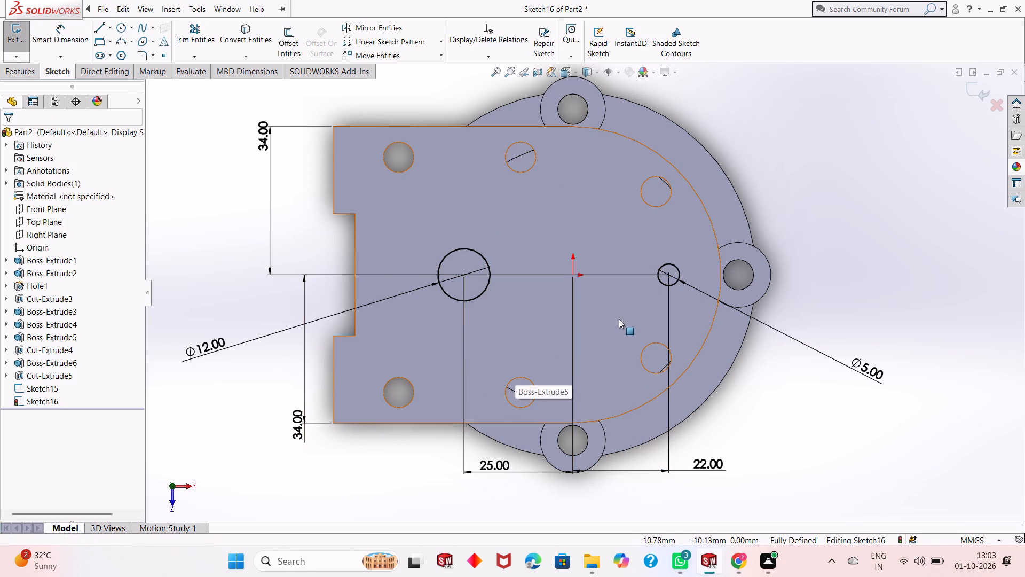
Examine the placement of both dimensioned circles on the top plate relative to the existing holes and the central column.
scroll(618, 319, "up", 1)
scroll(592, 252, "down", 2)
scroll(600, 291, "up", 1)
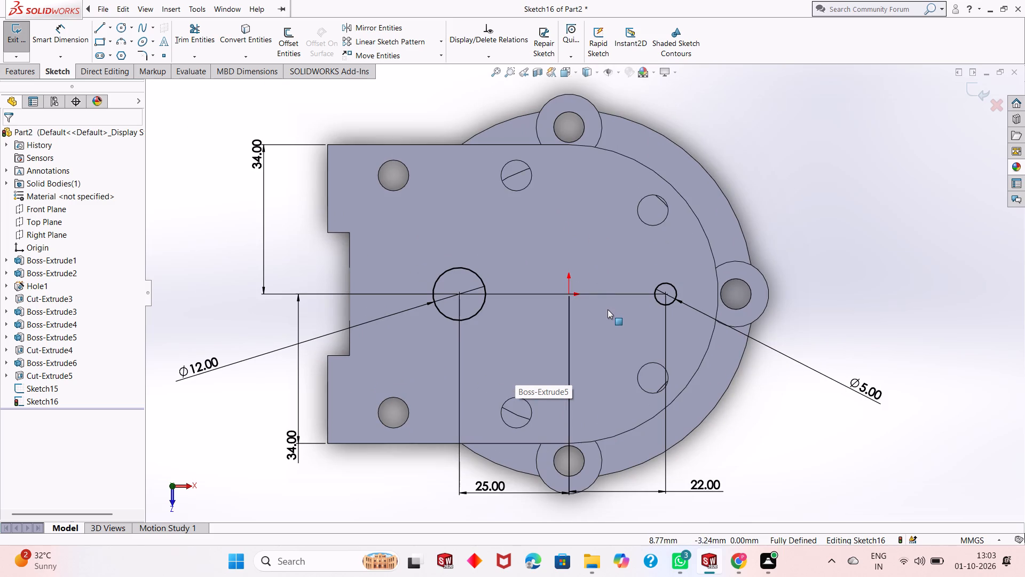
scroll(598, 346, "up", 1)
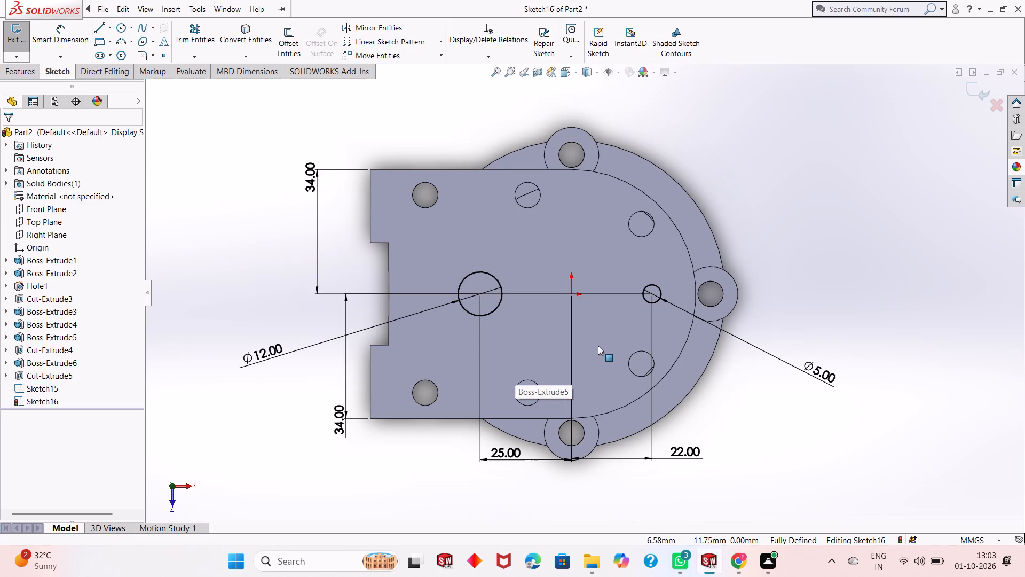
scroll(598, 346, "down", 1)
scroll(598, 346, "up", 1)
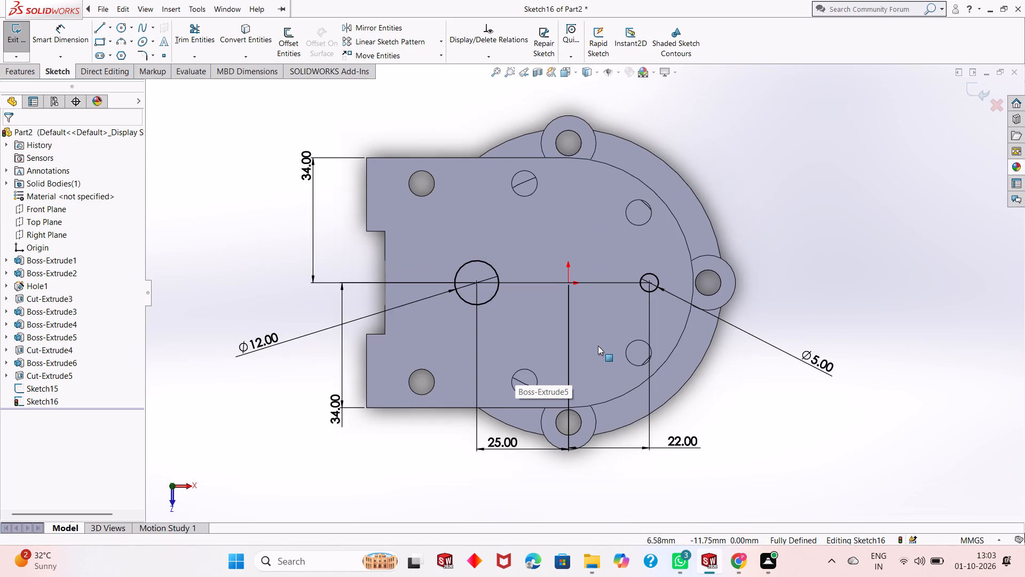
scroll(598, 346, "up", 1)
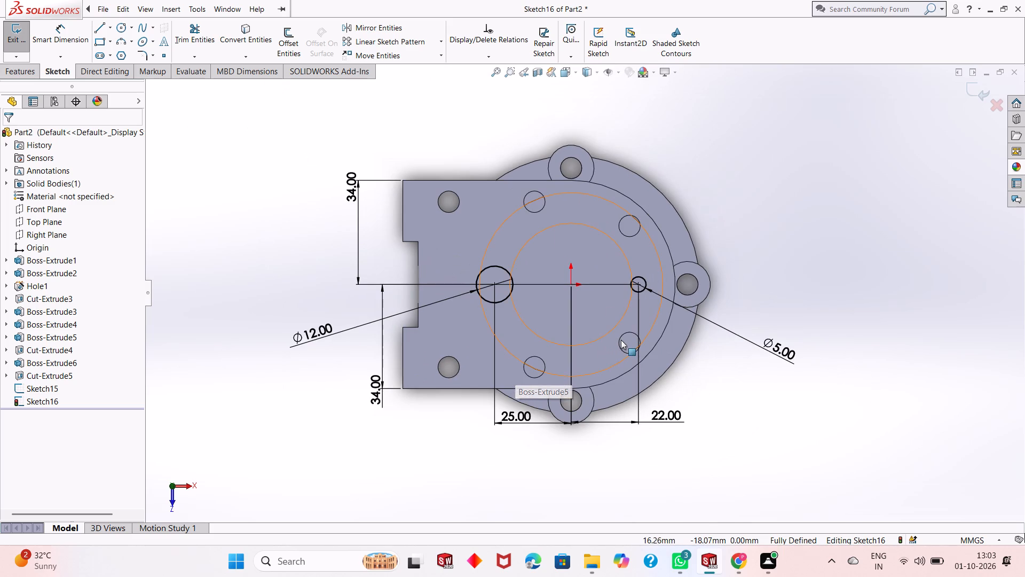
scroll(616, 286, "down", 1)
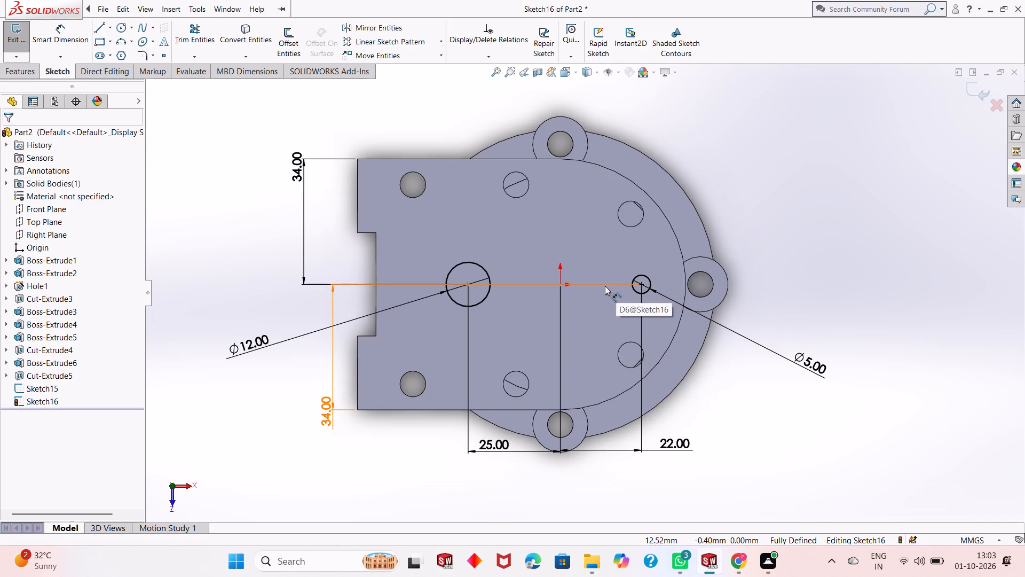
scroll(604, 286, "down", 2)
scroll(600, 291, "up", 2)
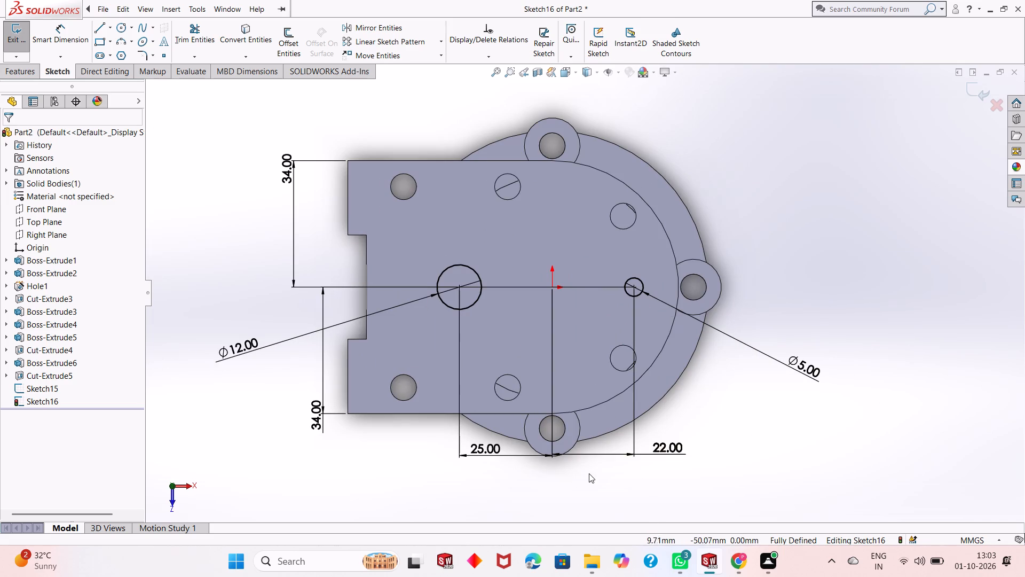
middle_click_drag(589, 473, 593, 356)
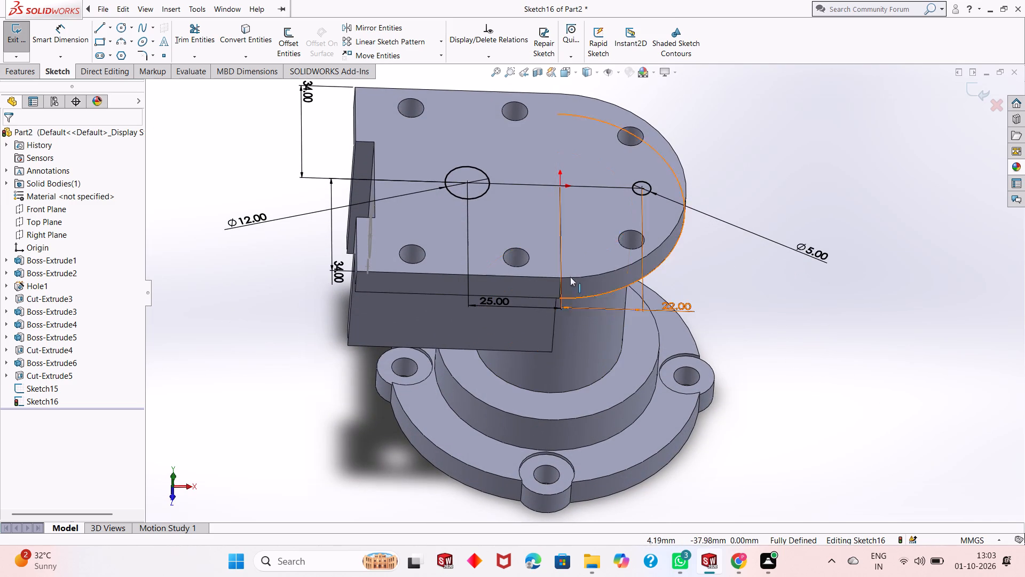
scroll(555, 258, "up", 1)
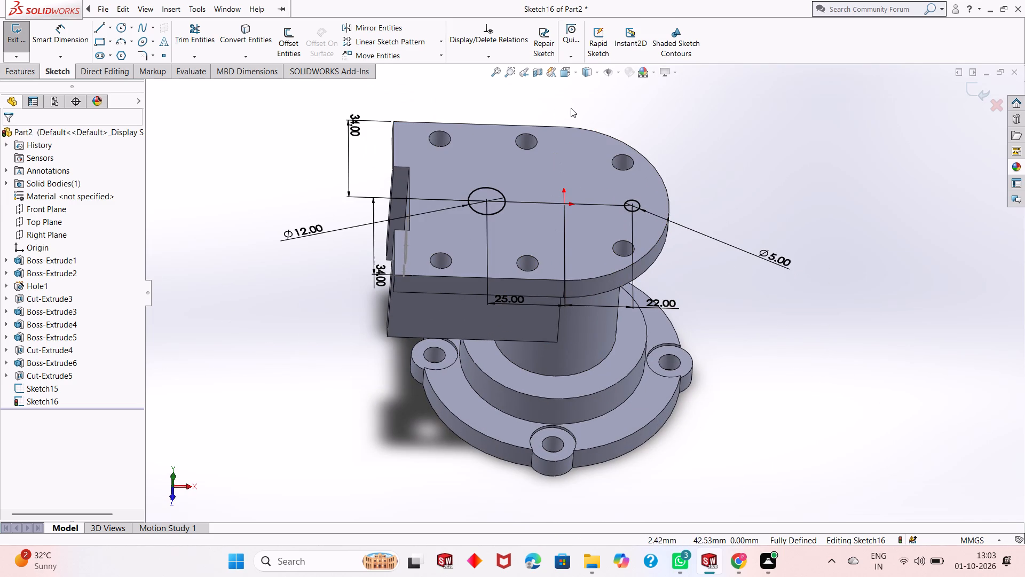
scroll(572, 131, "down", 1)
scroll(571, 134, "up", 1)
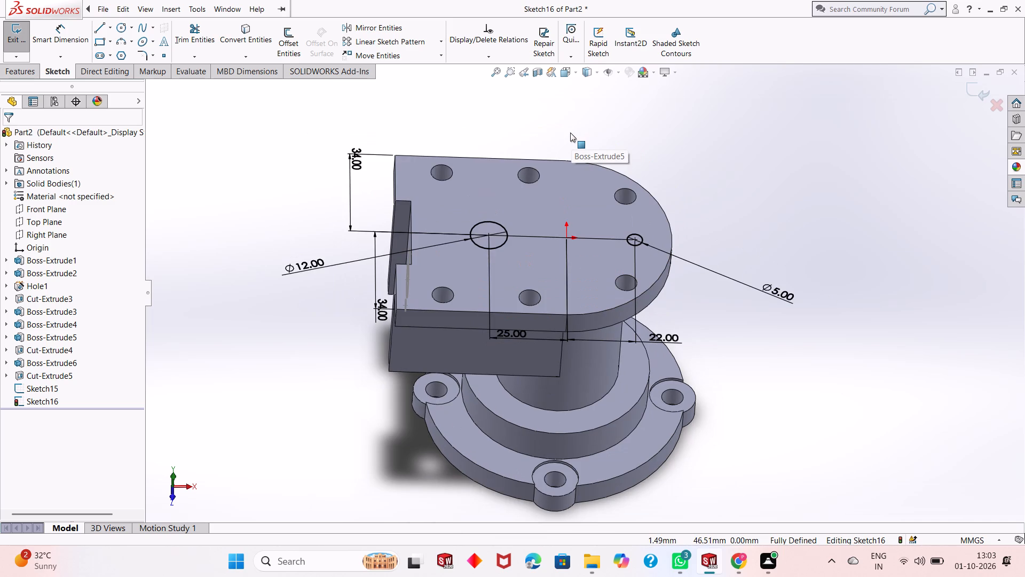
scroll(548, 218, "down", 1)
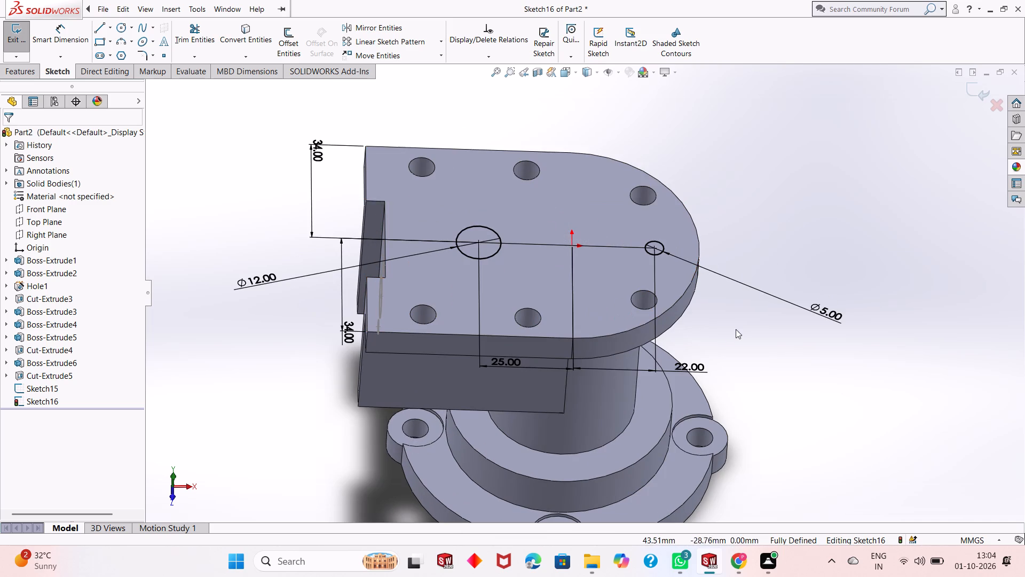
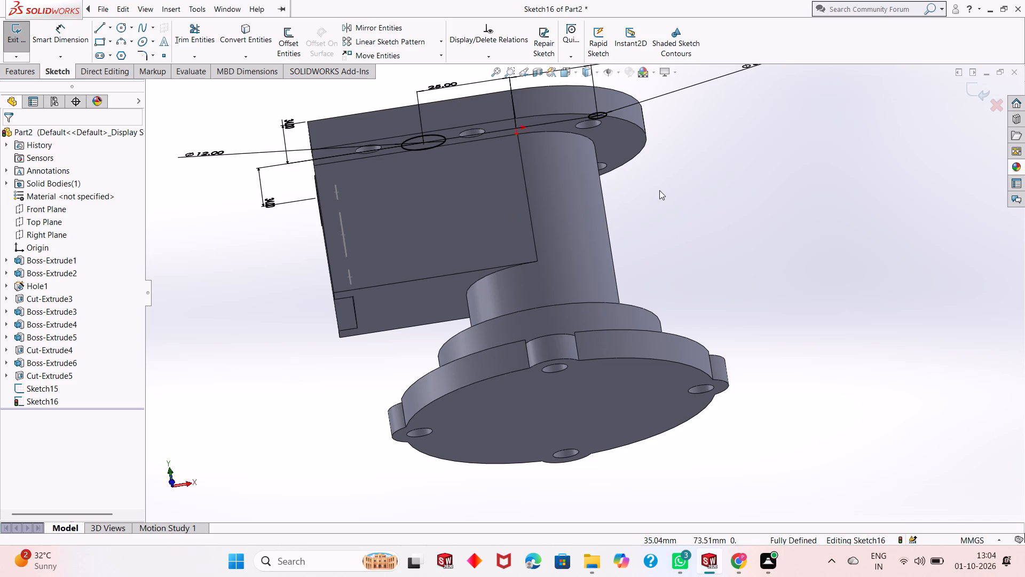
Finish the sketch containing the 12 mm and 5 mm circles on the top flange.
middle_click_drag(660, 193, 650, 229)
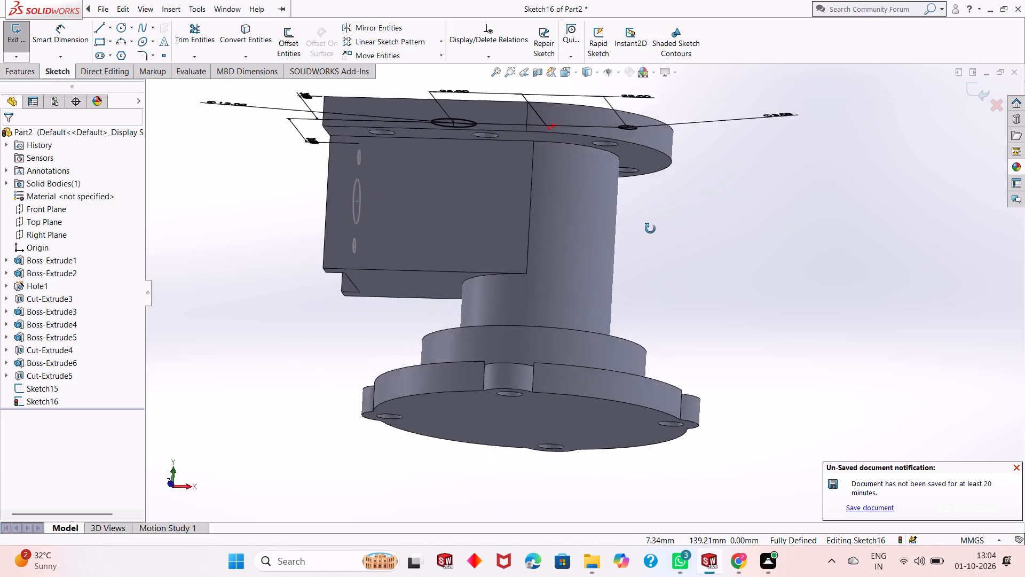
middle_click_drag(650, 229, 646, 171)
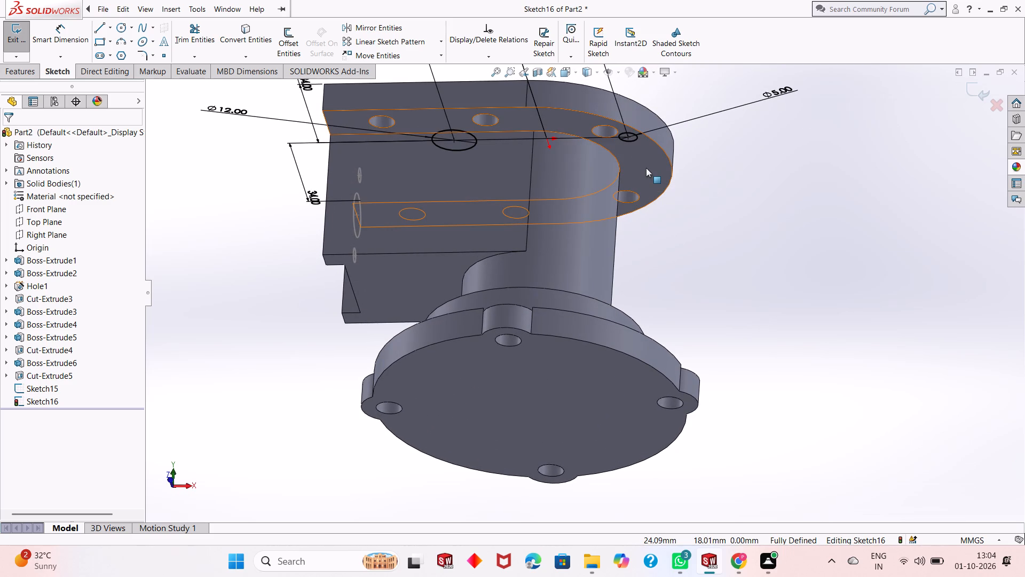
middle_click_drag(687, 127, 696, 282)
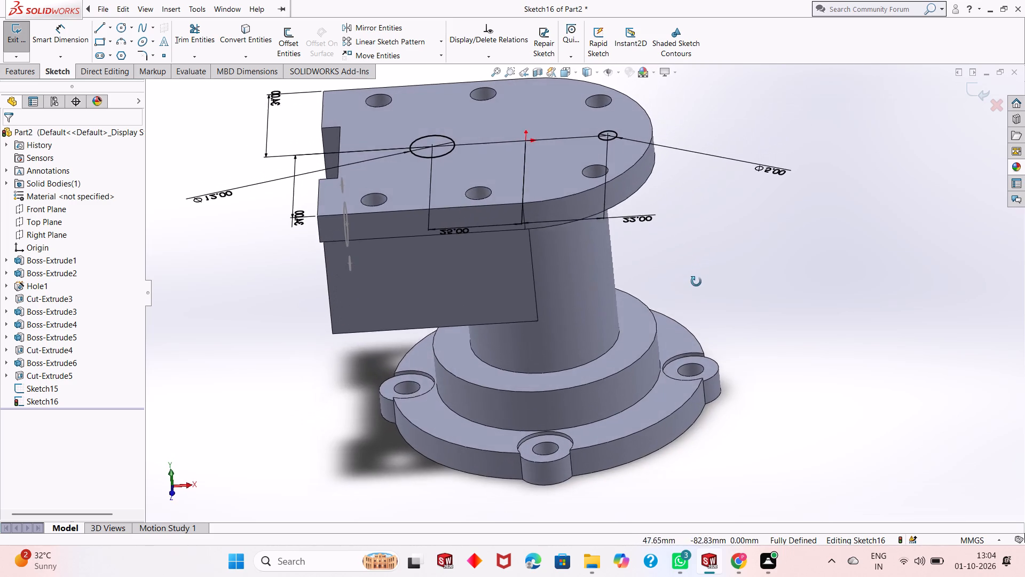
middle_click_drag(696, 282, 718, 339)
middle_click_drag(744, 199, 744, 223)
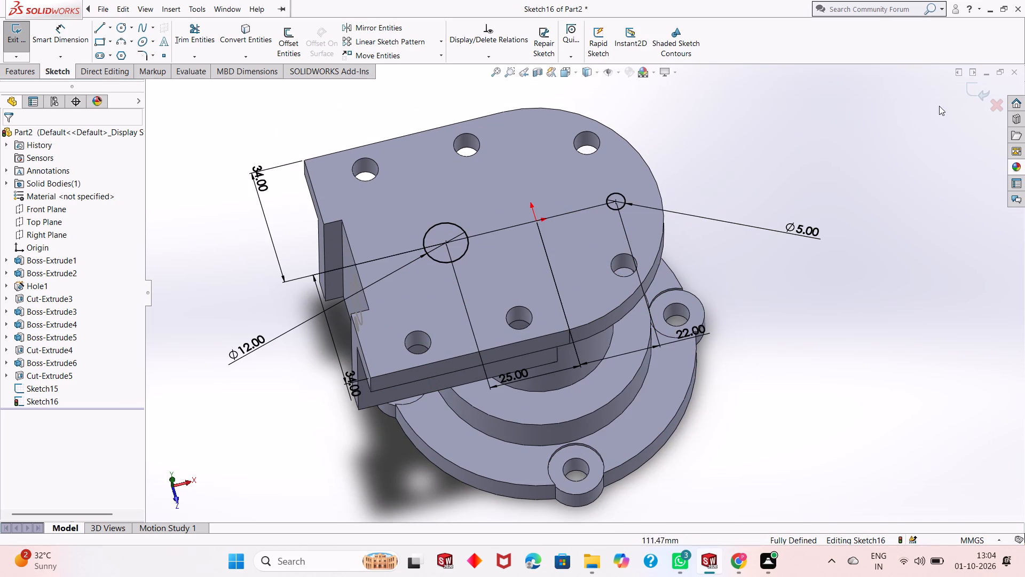
left_click(967, 91)
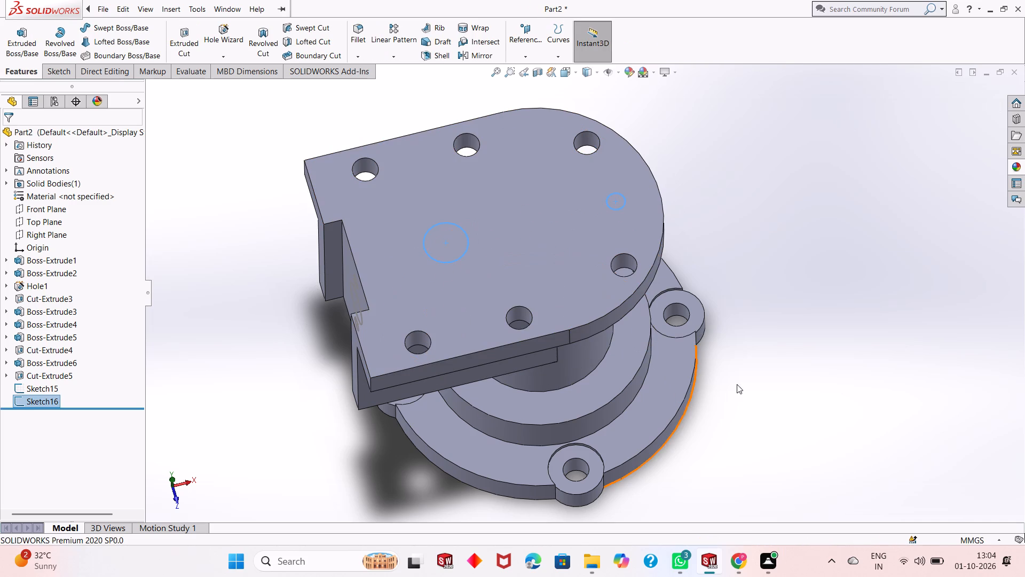
Examine the top flange, the notched vertical block and the round base from several angles.
middle_click_drag(745, 380, 744, 308)
left_click(744, 283)
middle_click_drag(714, 270, 726, 253)
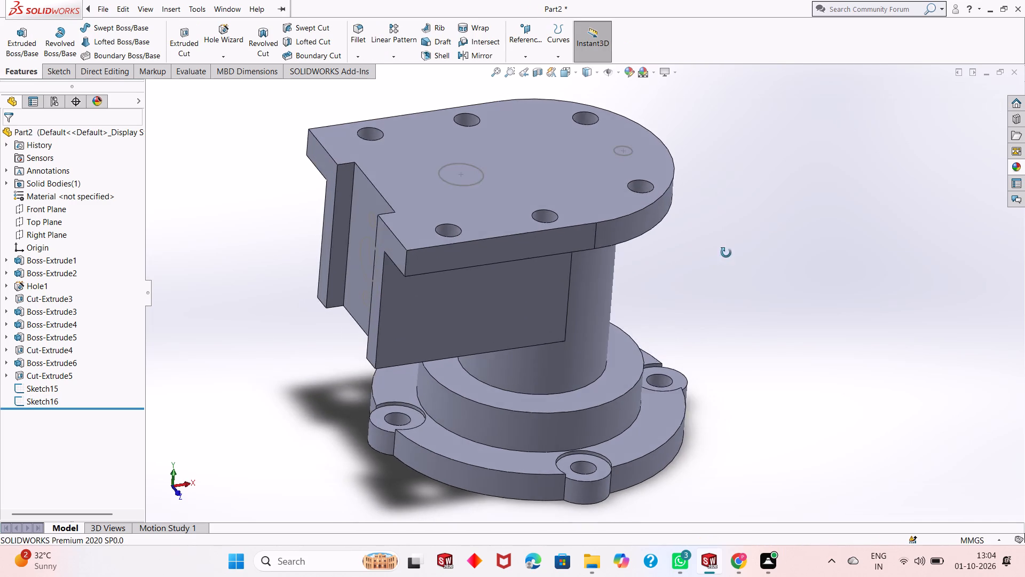
middle_click_drag(726, 253, 763, 240)
scroll(474, 275, "down", 2)
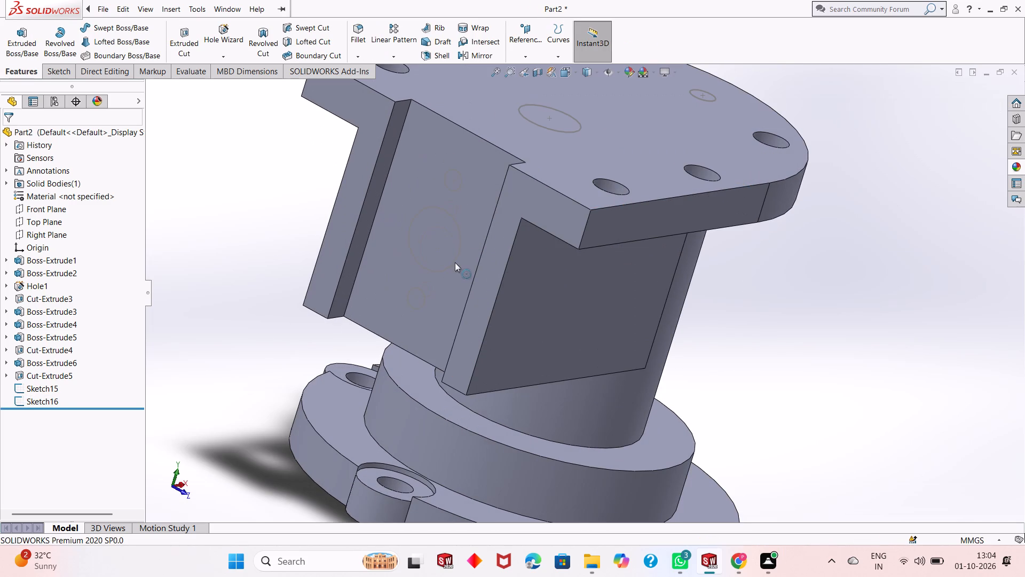
scroll(586, 259, "up", 2)
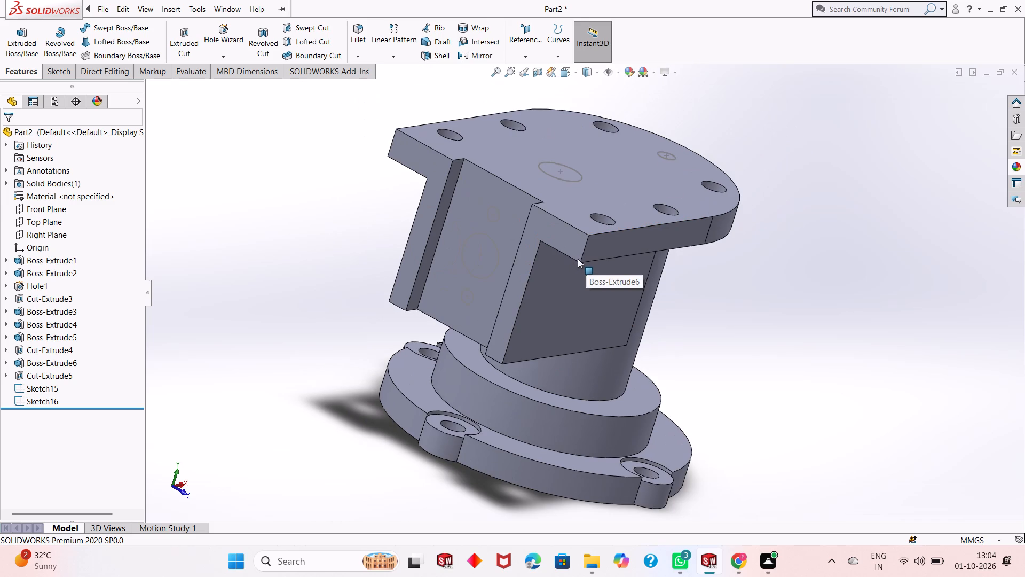
scroll(577, 257, "up", 1)
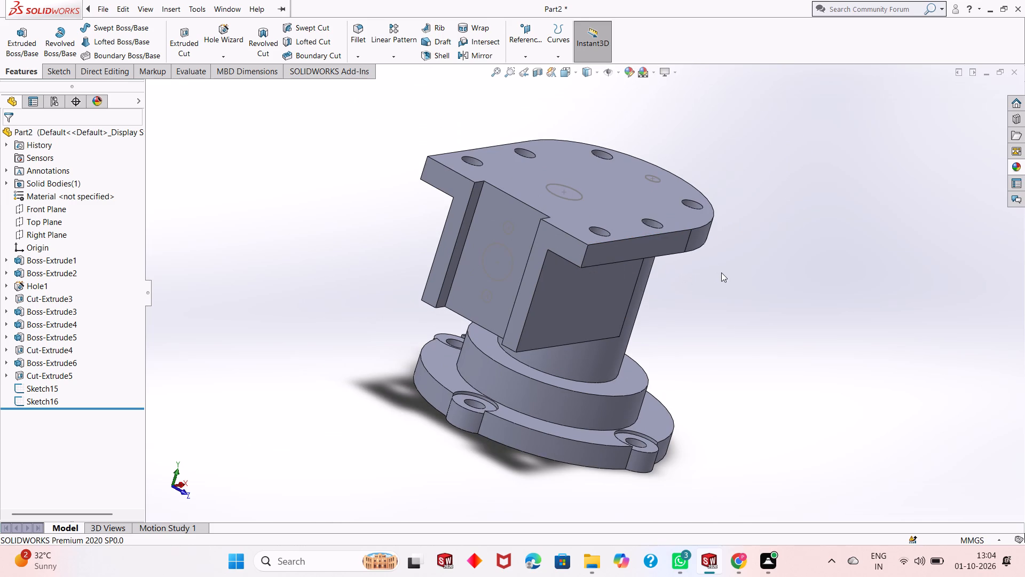
middle_click_drag(721, 272, 655, 275)
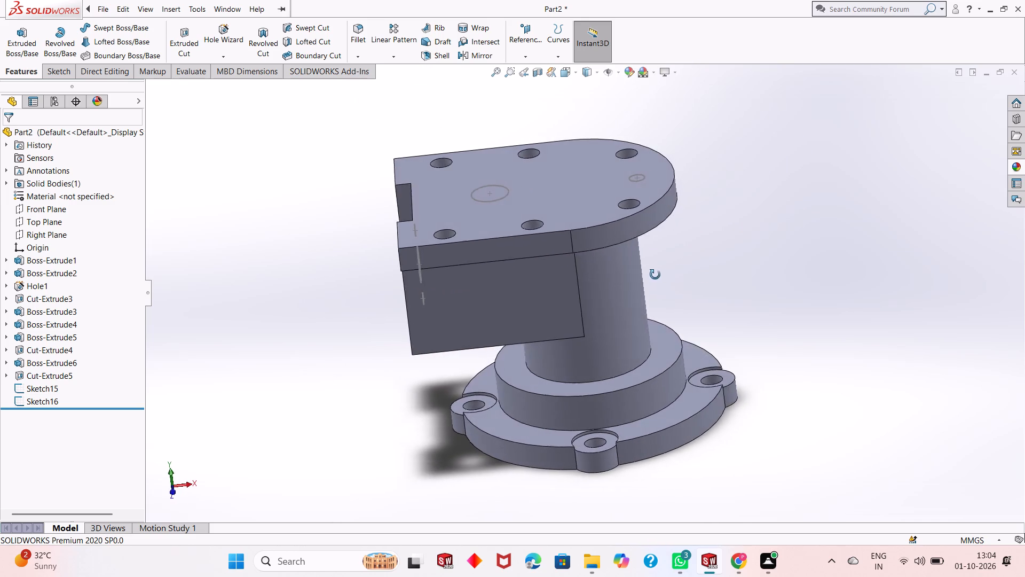
middle_click_drag(655, 275, 618, 303)
Open a new sketch on the upper face of the top flange, viewed straight on.
left_click(557, 180)
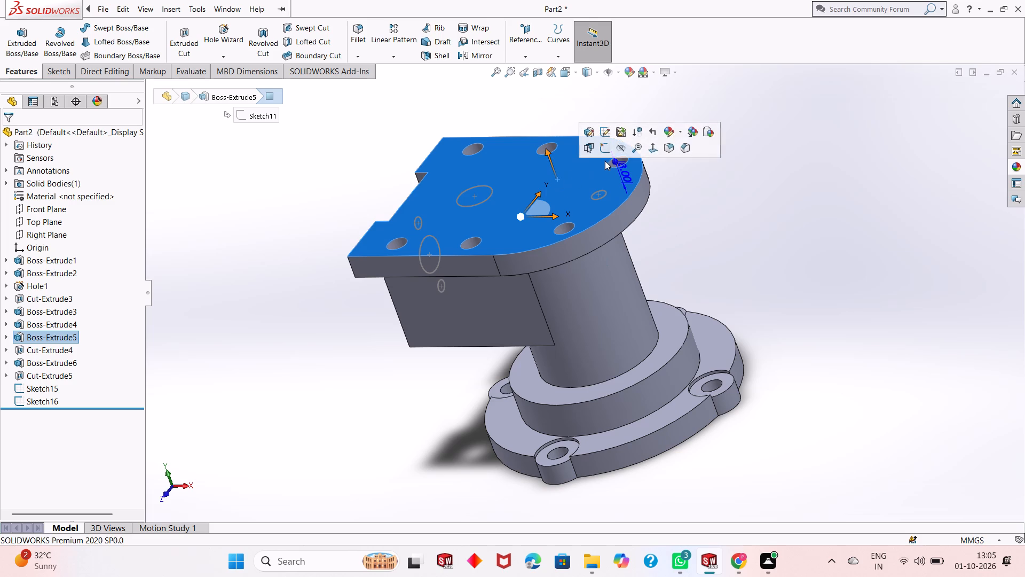
left_click(610, 144)
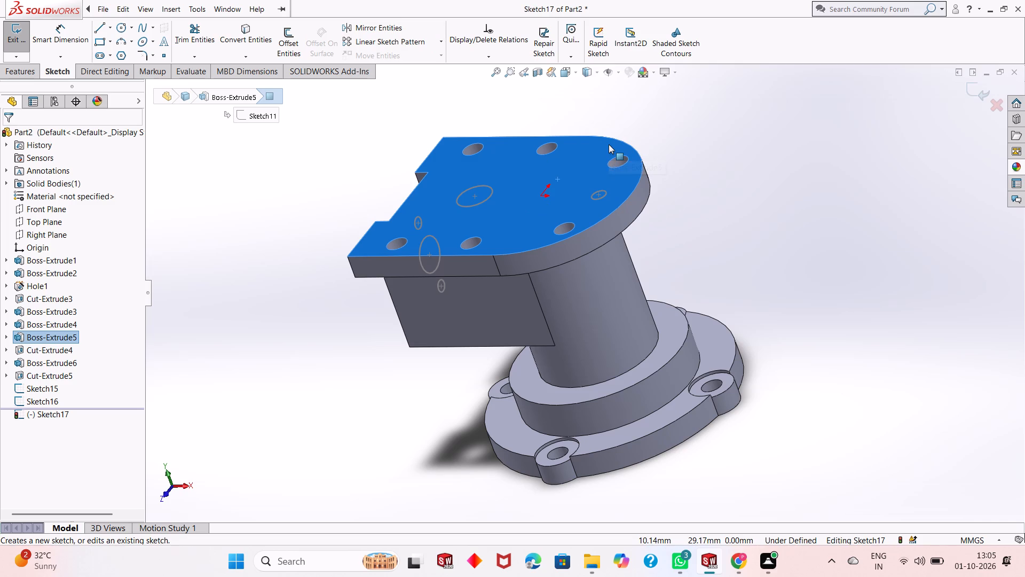
key("ctrl+8")
left_click(839, 214)
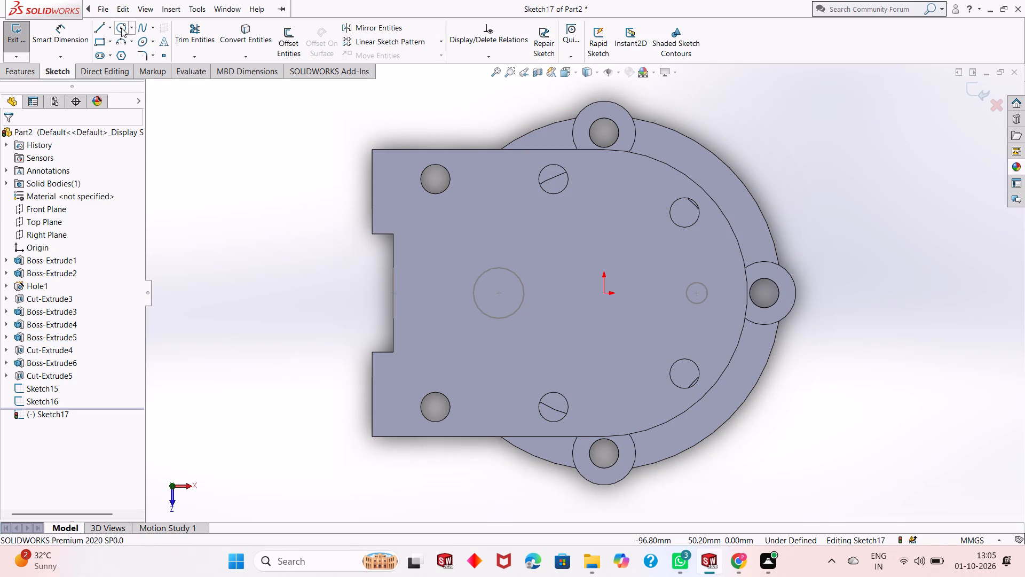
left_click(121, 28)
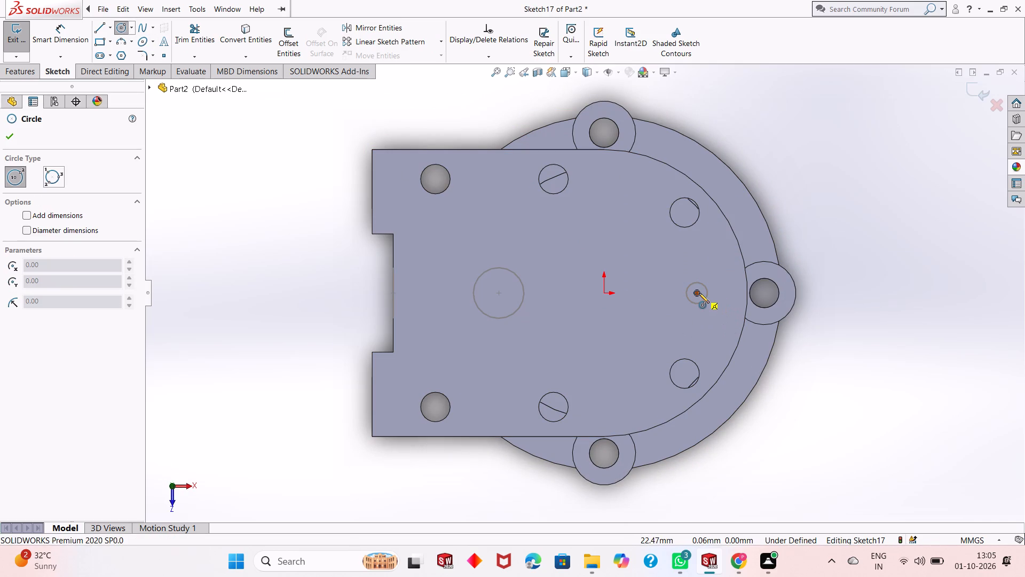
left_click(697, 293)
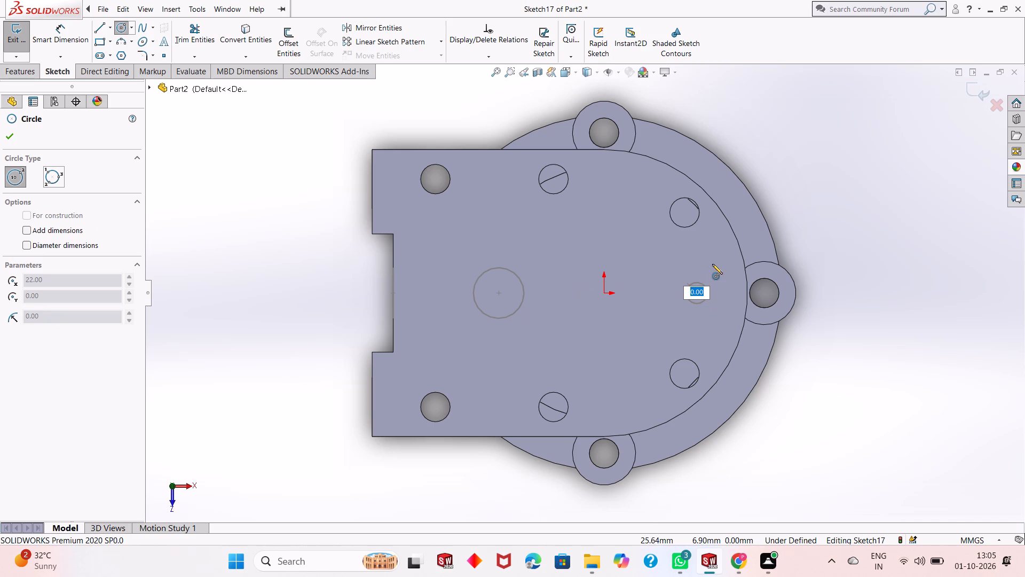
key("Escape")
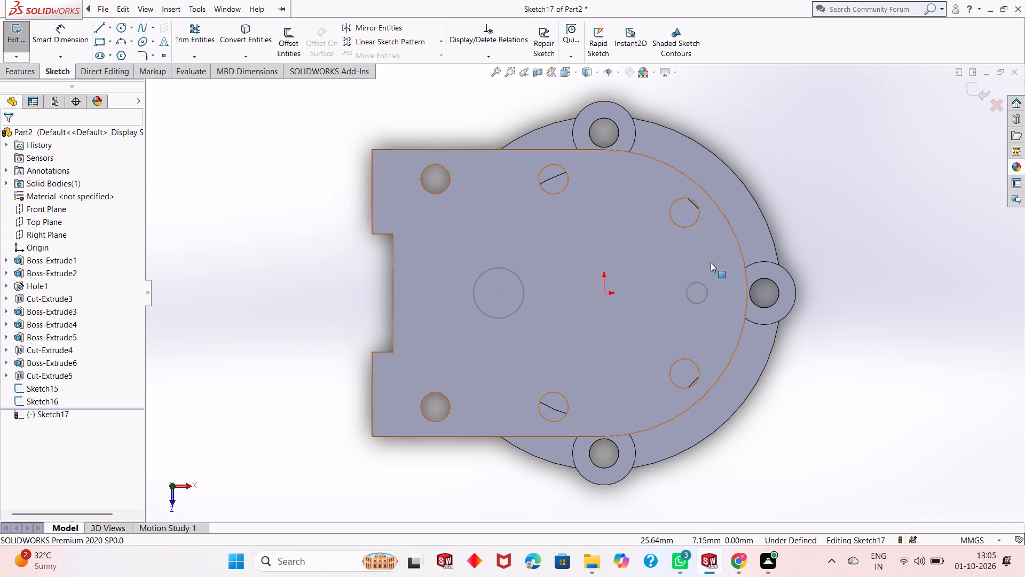
Sketch a circle about 11.8 mm in diameter, centred on the existing 5 mm circle near the flange's rounded end.
left_click(122, 30)
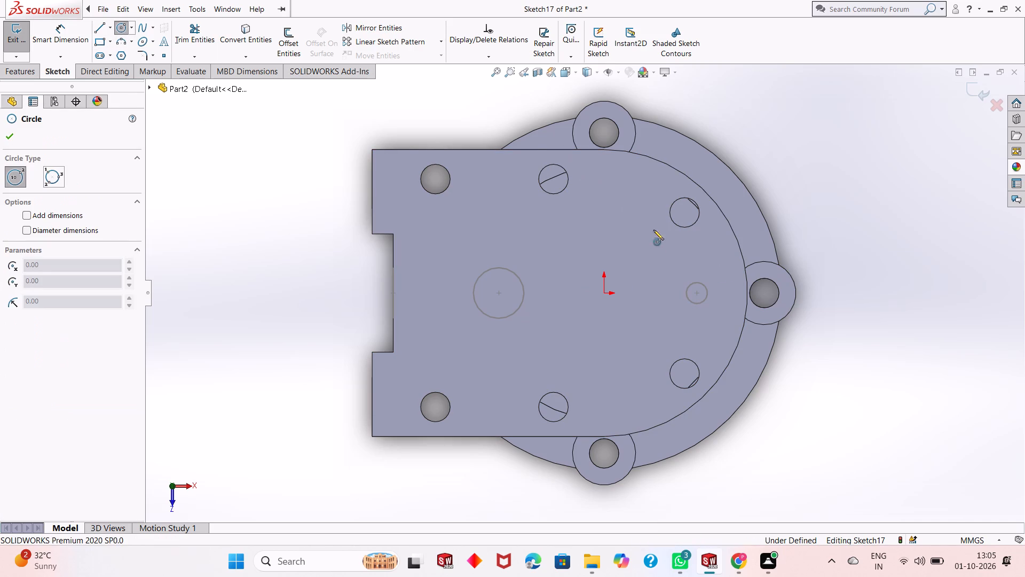
left_click(697, 293)
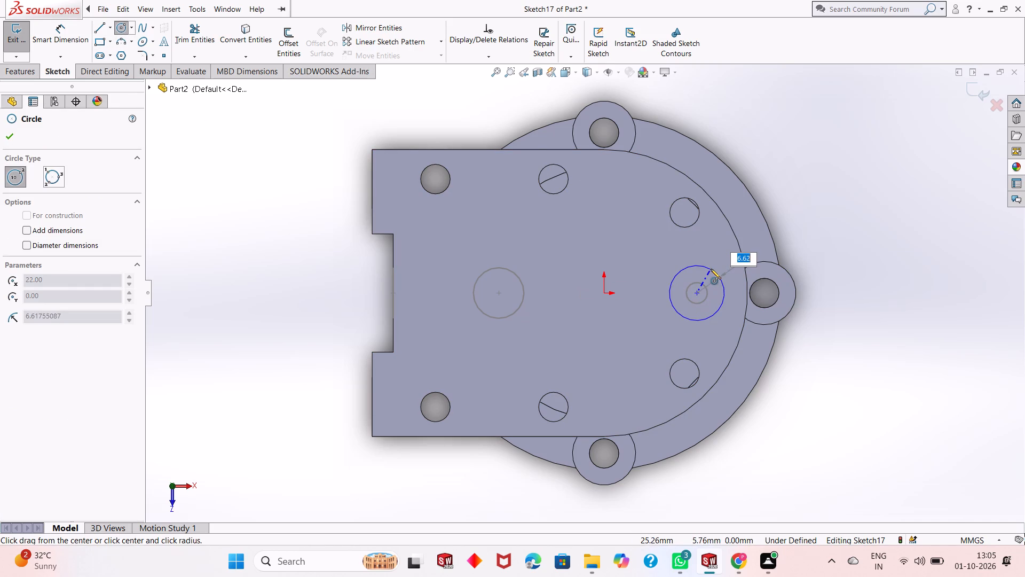
left_click(706, 270)
right_click(789, 134)
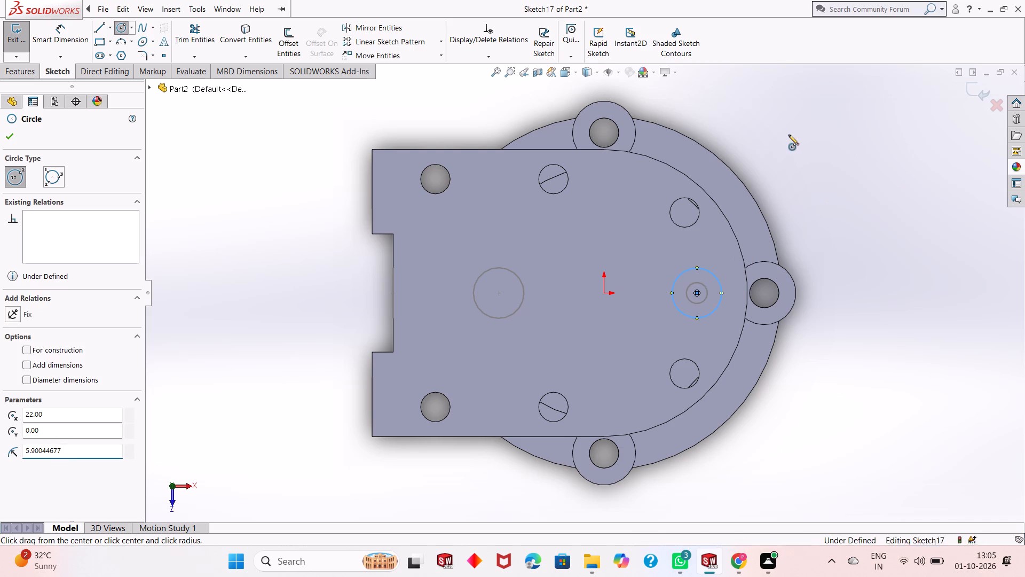
left_click(808, 141)
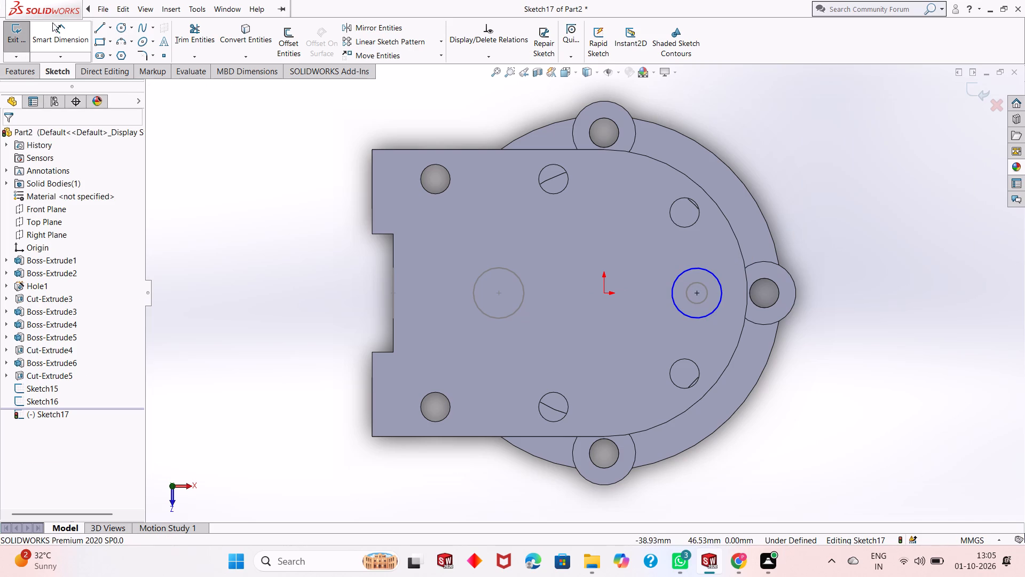
Dimension the diameter of the new circle around the 5 mm circle.
left_click(57, 29)
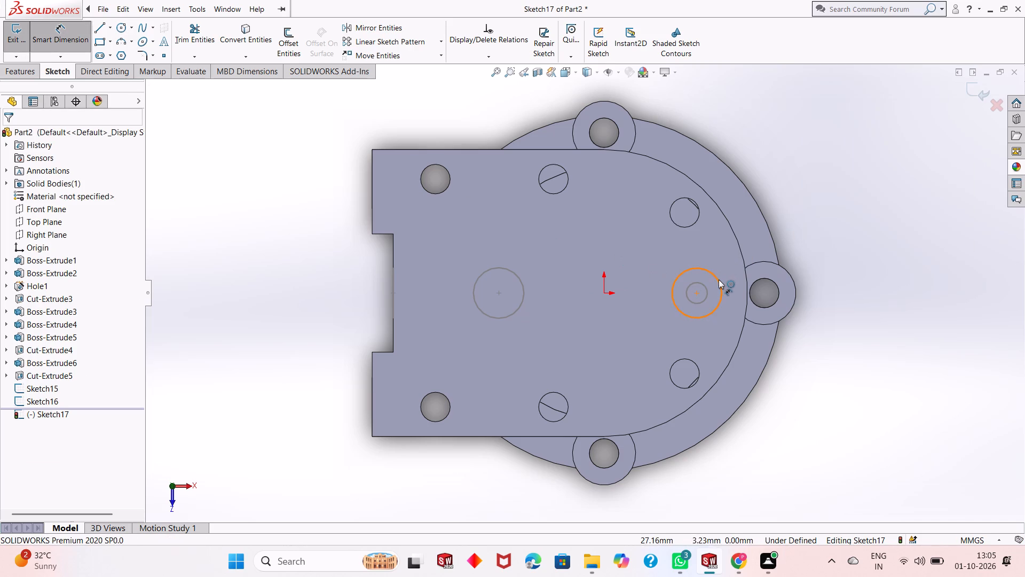
left_click(719, 280)
left_click(834, 173)
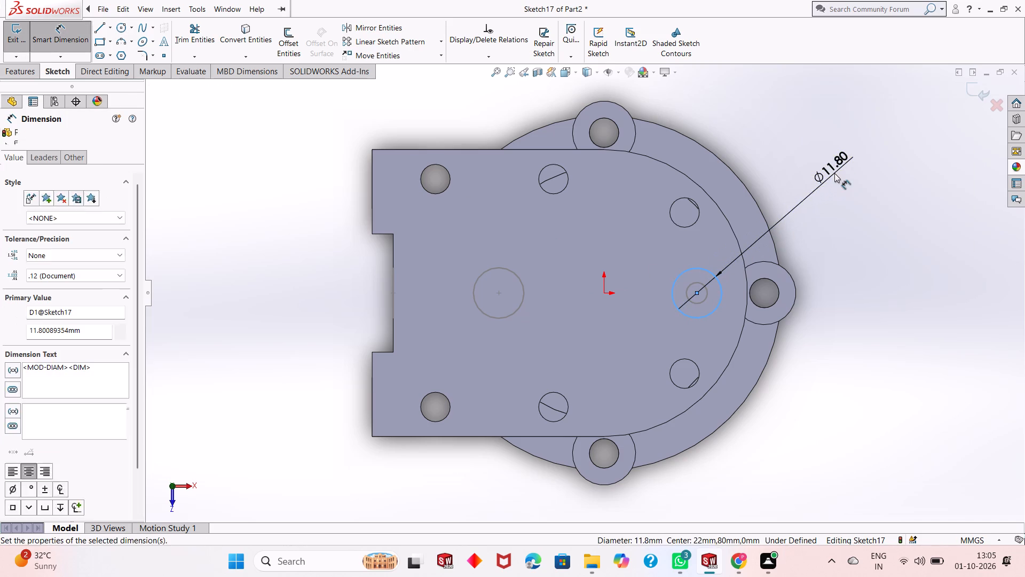
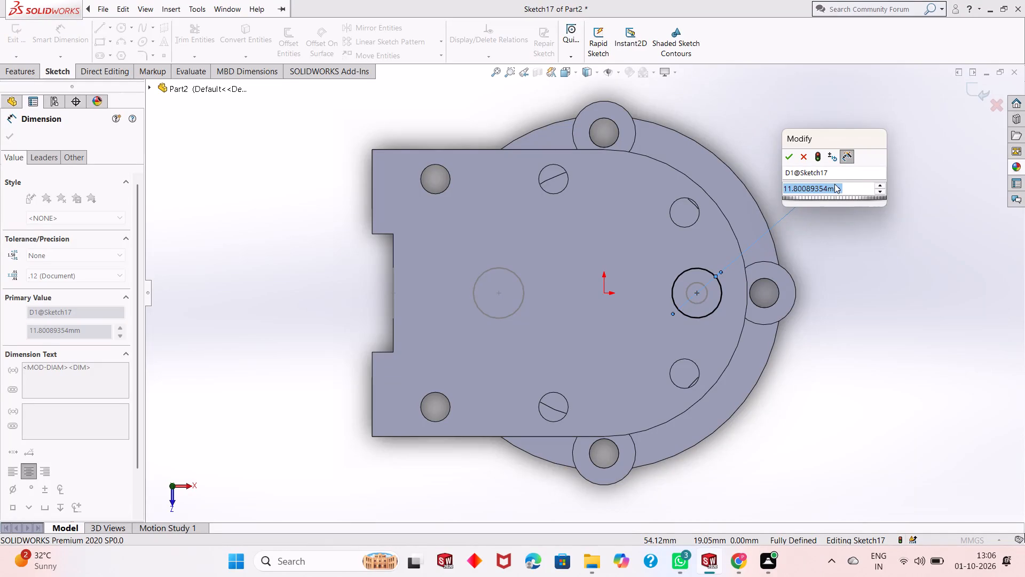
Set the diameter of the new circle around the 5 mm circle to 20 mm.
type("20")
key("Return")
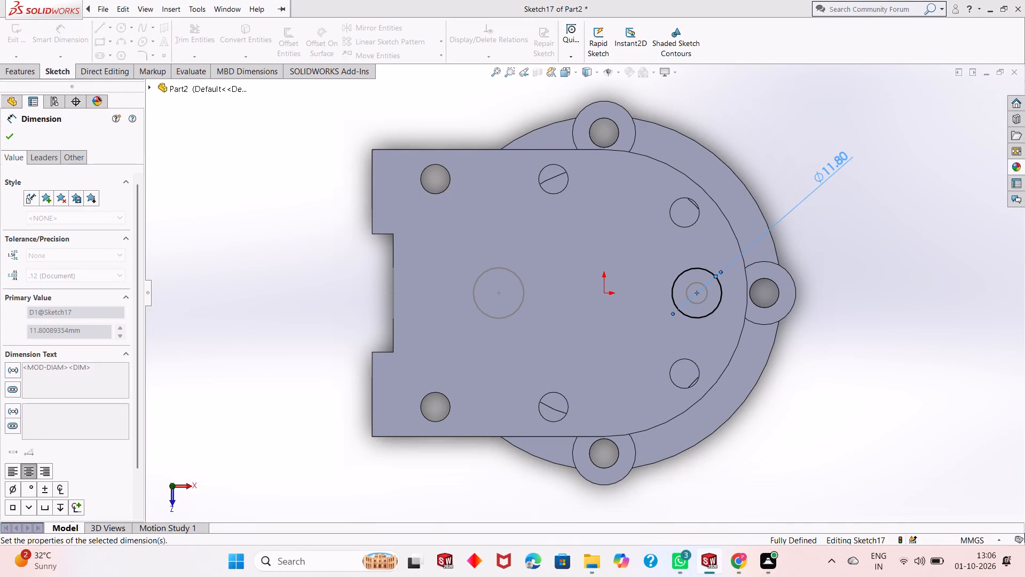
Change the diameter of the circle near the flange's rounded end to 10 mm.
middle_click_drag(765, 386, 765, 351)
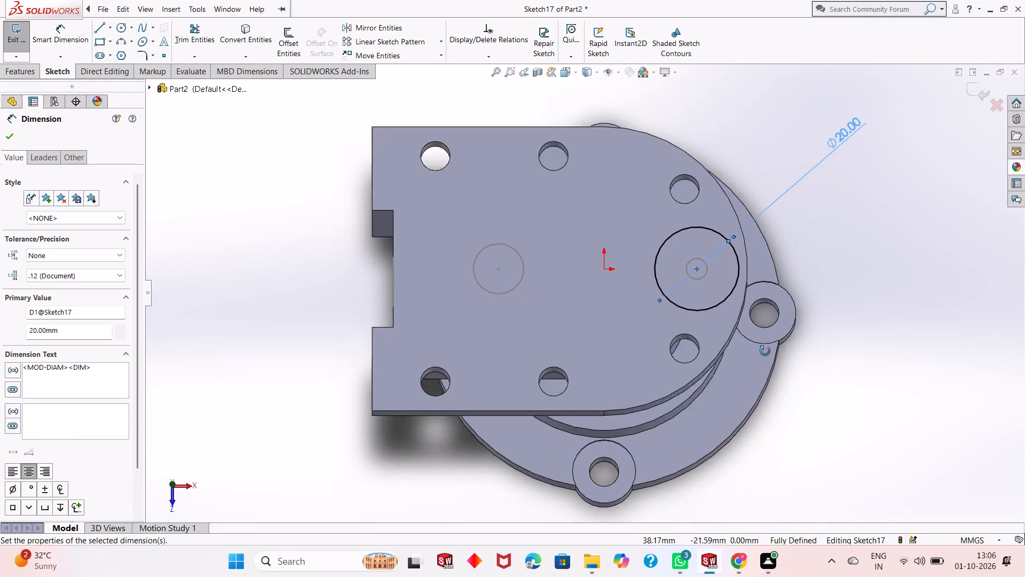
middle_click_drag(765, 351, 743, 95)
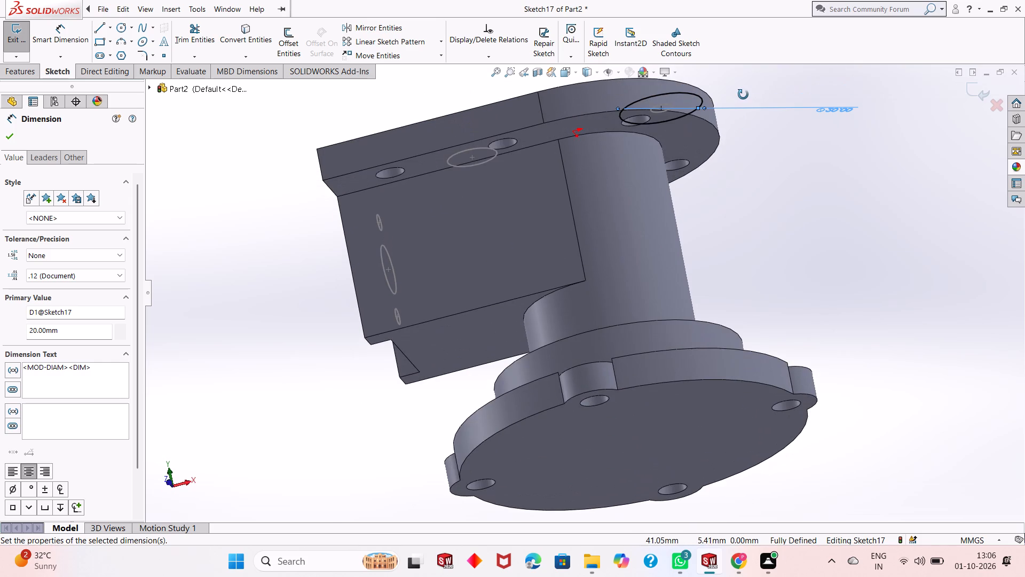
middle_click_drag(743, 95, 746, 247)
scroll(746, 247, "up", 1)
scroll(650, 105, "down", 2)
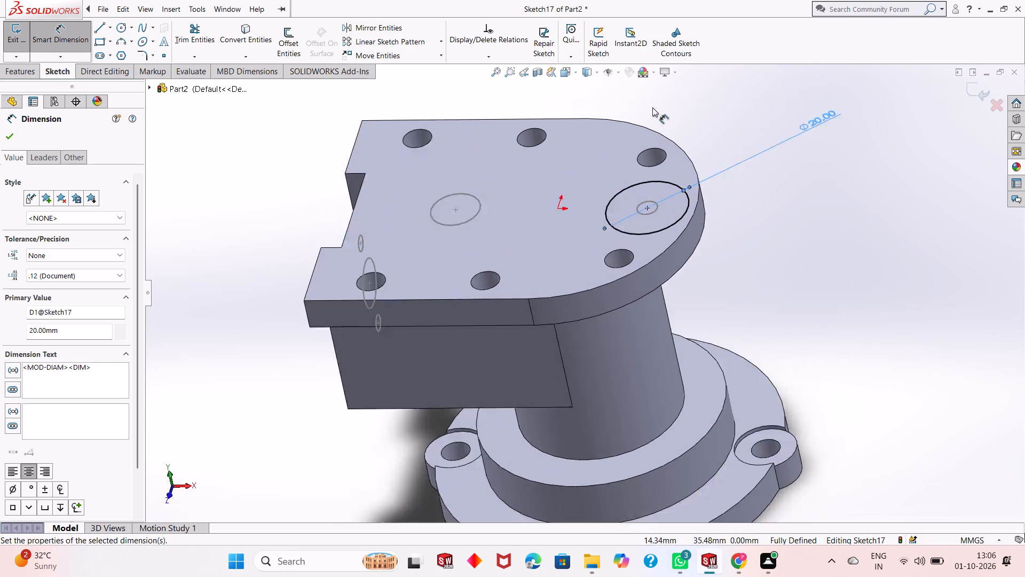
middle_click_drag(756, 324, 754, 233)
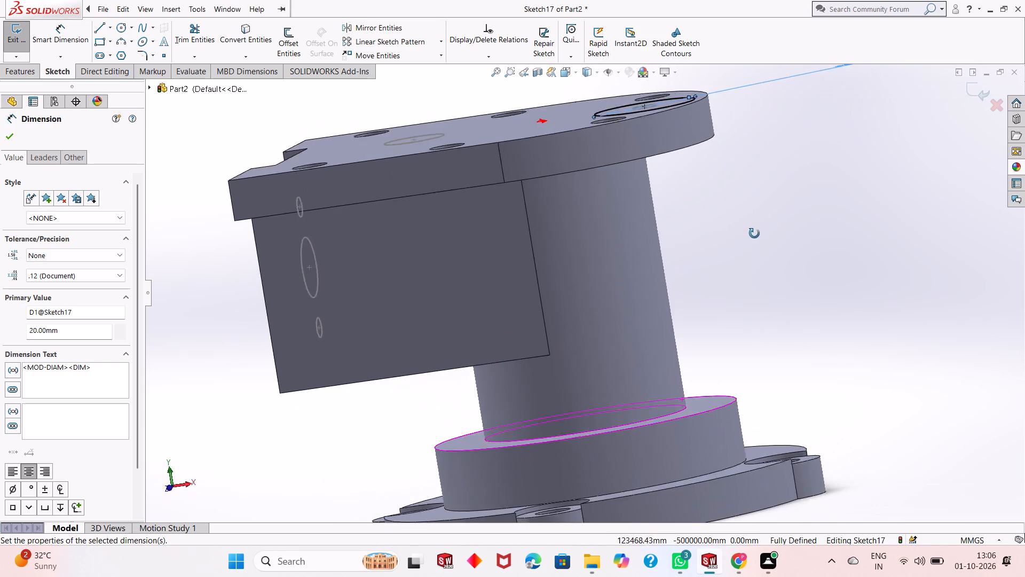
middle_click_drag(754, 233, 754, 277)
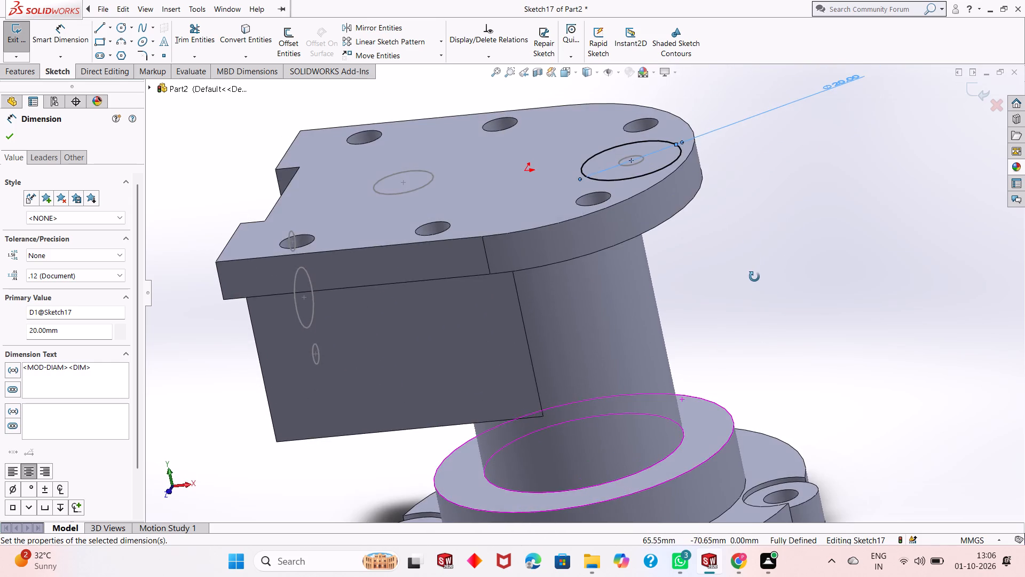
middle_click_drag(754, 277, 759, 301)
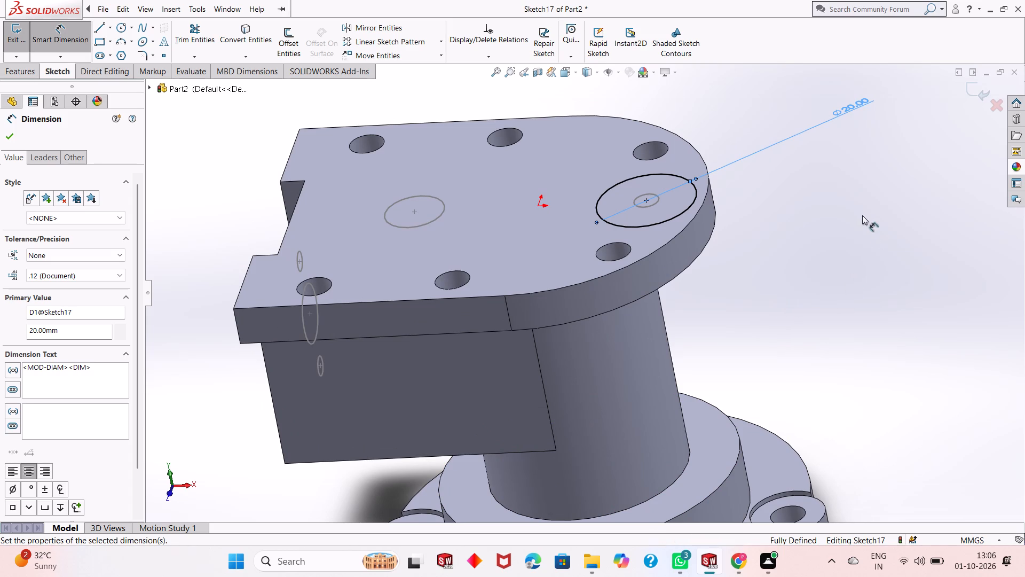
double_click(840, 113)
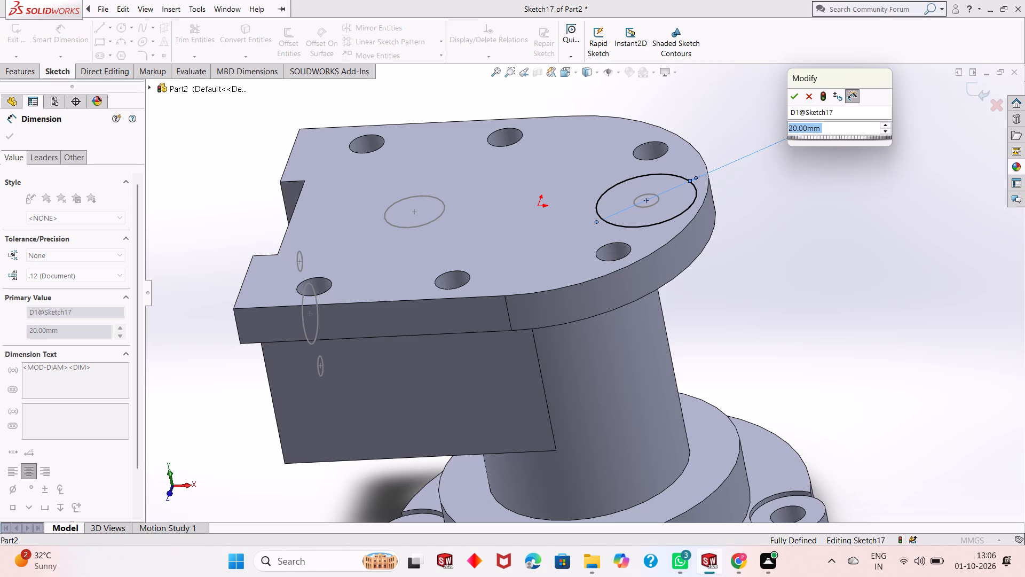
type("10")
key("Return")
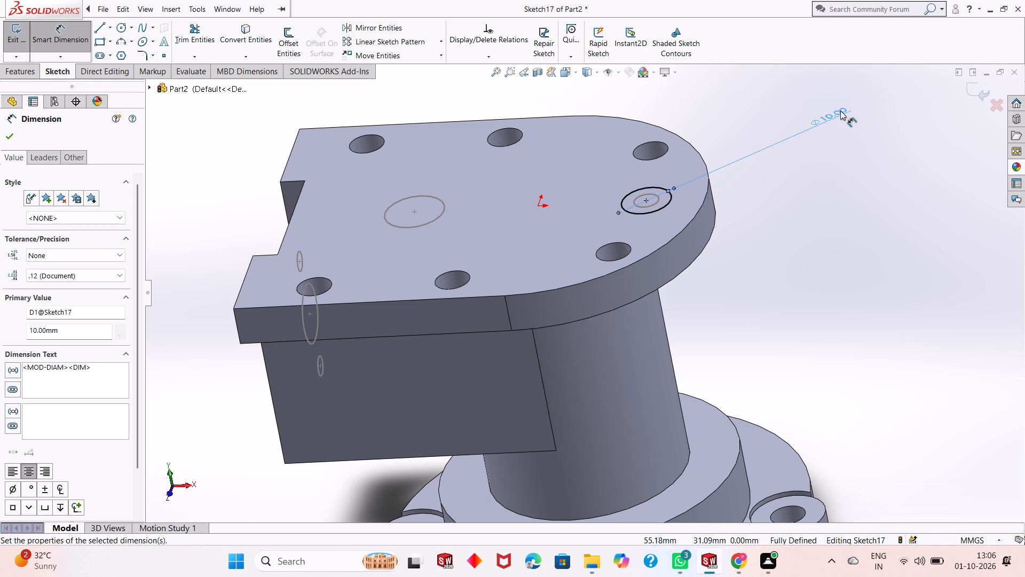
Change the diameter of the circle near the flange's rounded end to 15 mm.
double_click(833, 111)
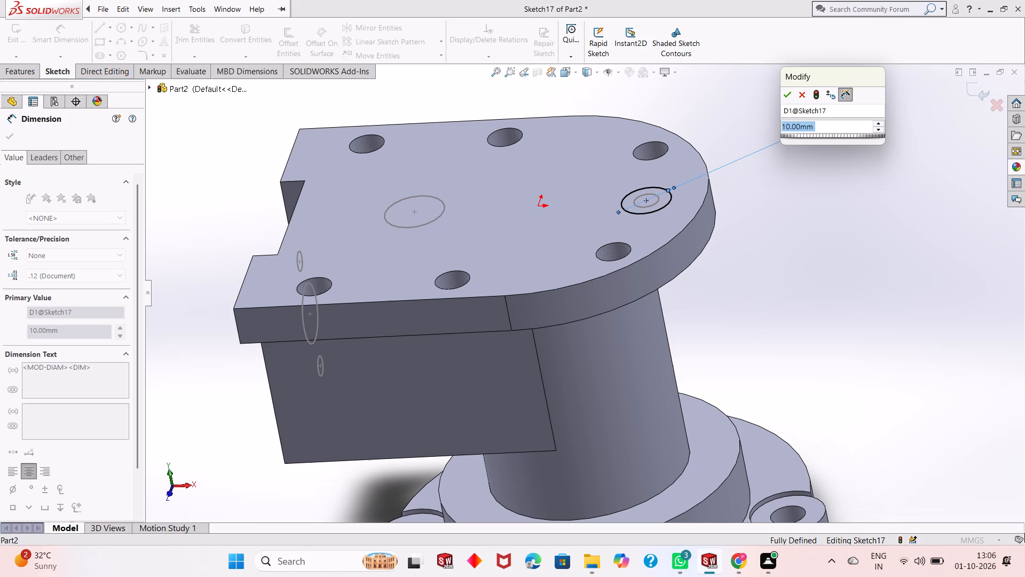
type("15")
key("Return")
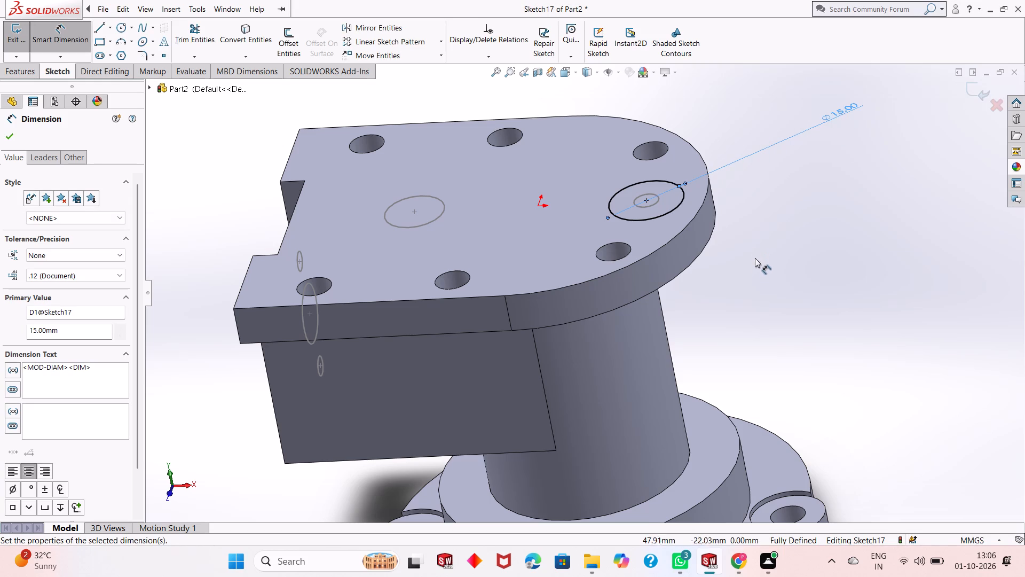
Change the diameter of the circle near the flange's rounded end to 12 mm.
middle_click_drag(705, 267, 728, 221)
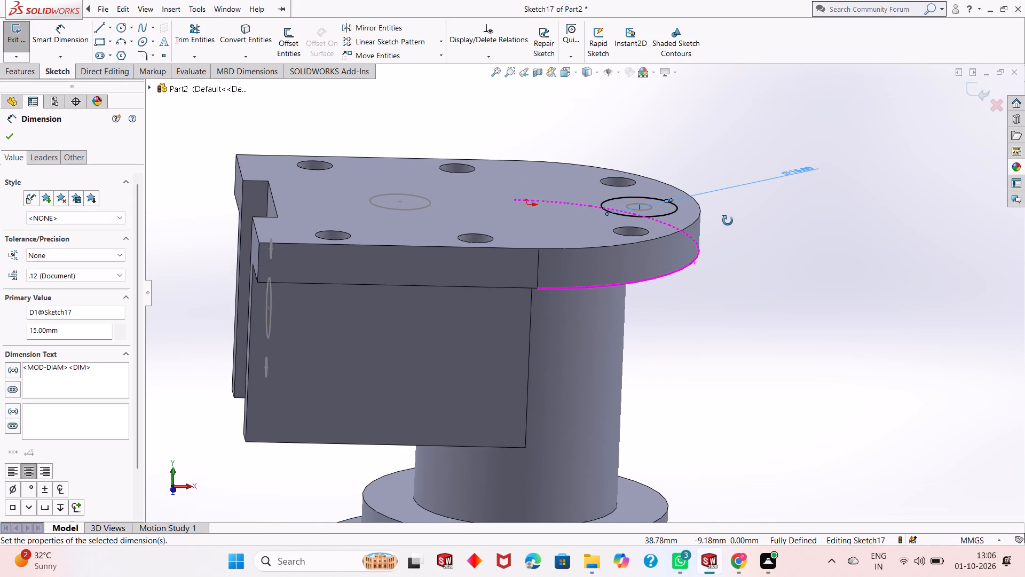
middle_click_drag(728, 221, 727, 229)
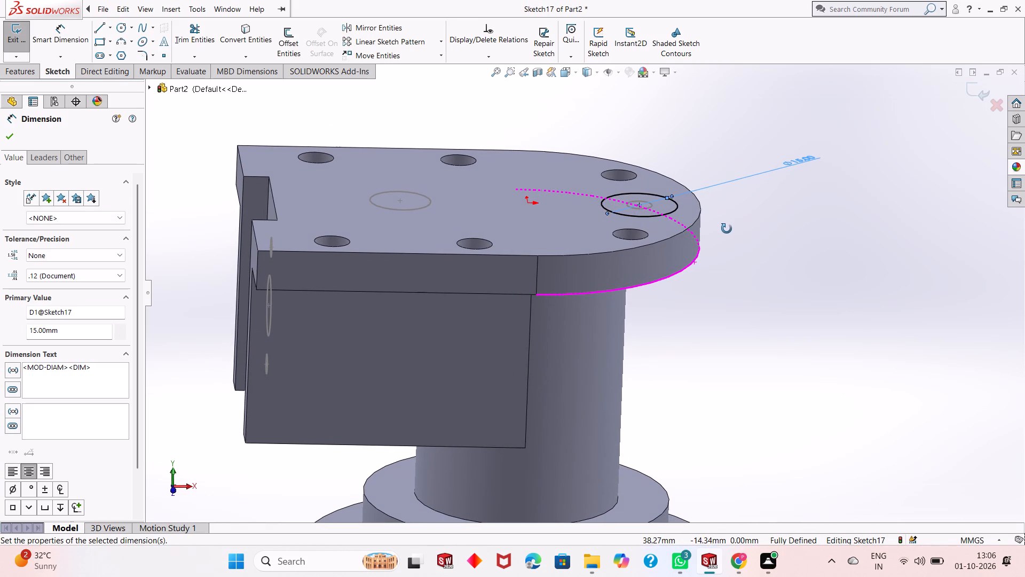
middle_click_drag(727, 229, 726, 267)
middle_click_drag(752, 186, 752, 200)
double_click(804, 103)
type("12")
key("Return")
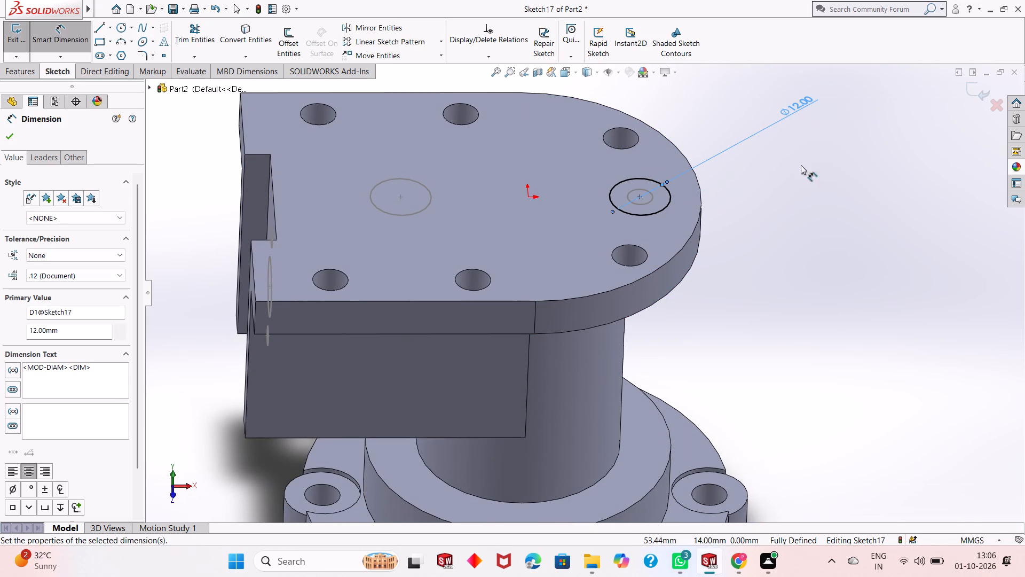
Set the diameter of the circle near the flange's rounded end to 14 mm and finish dimensioning.
double_click(791, 109)
type("14")
key("Return")
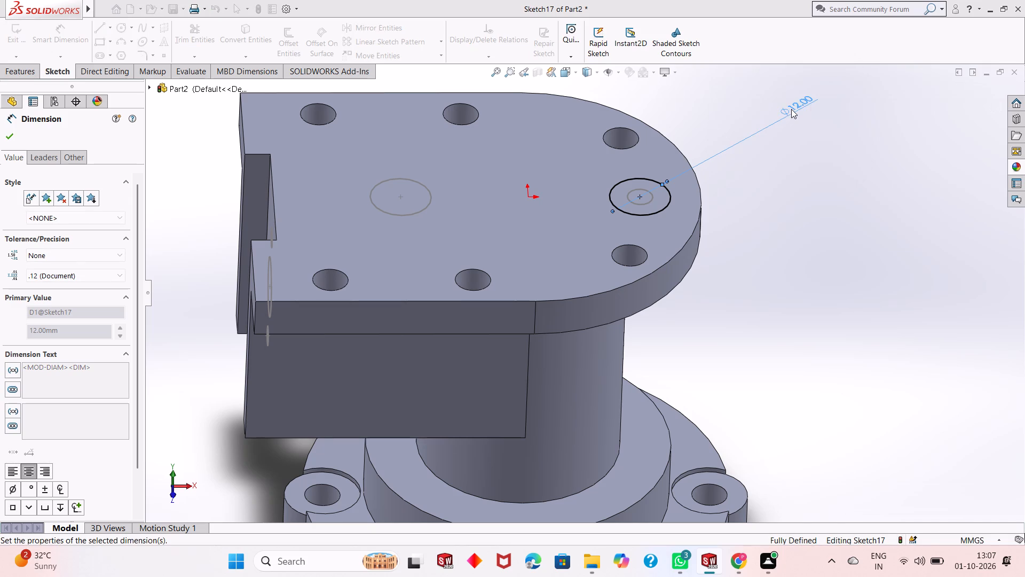
right_click(788, 191)
left_click(818, 230)
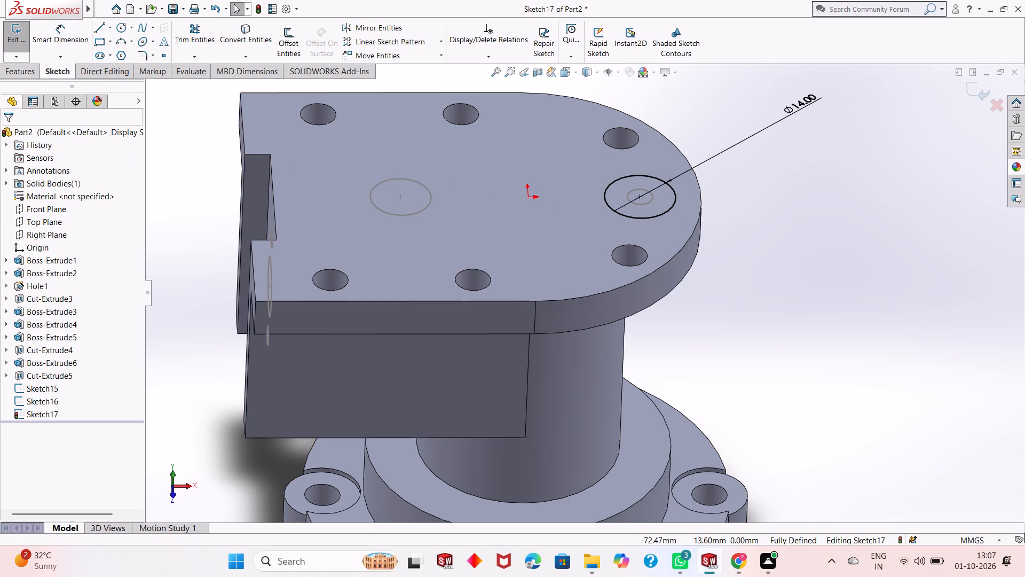
Extrude the 14 mm circle as a boss with a blind depth of 24 mm, reversed to go down through the flange toward the base.
left_click(27, 71)
left_click(27, 48)
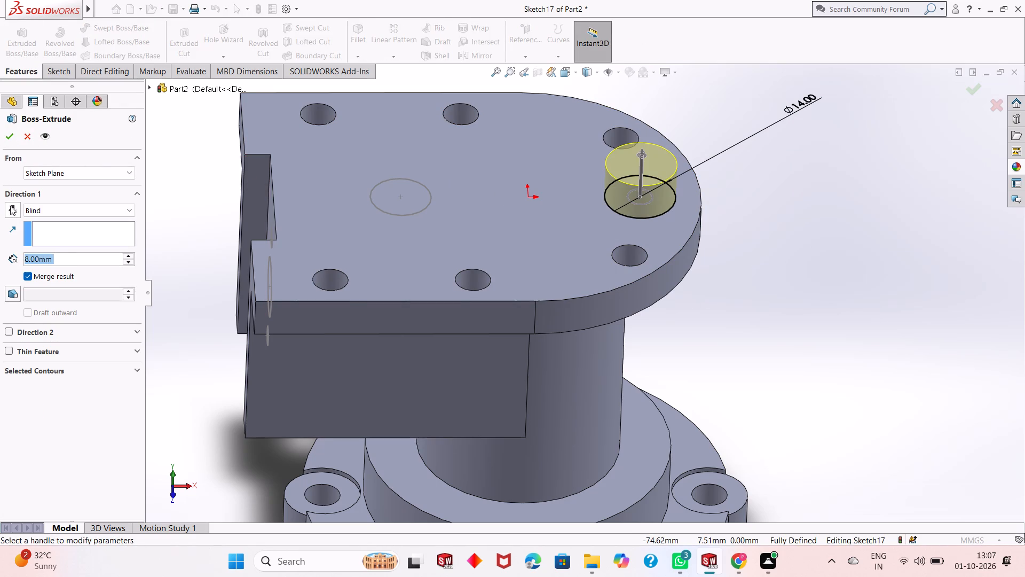
left_click(10, 206)
double_click(61, 259)
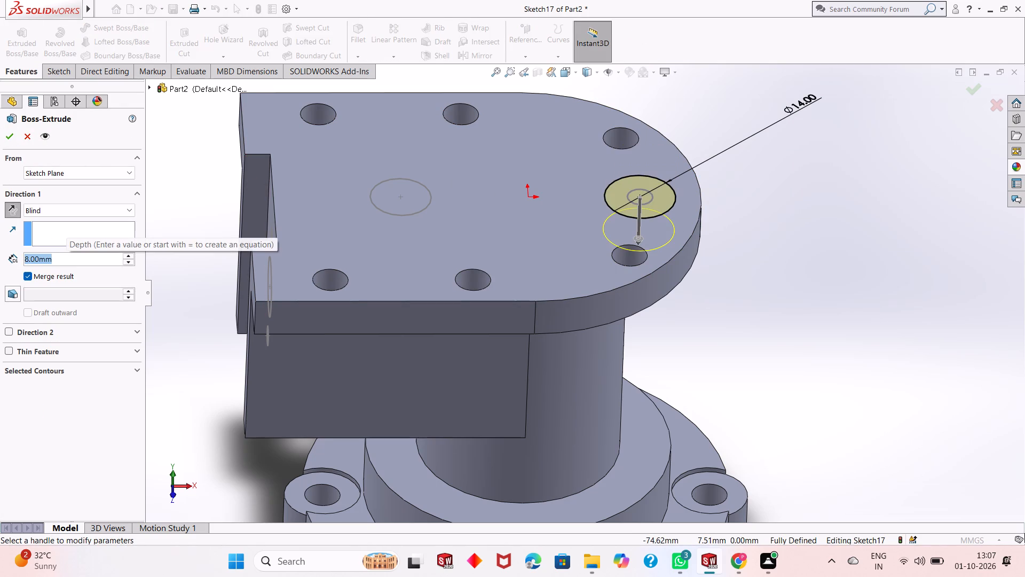
type("24")
key("Return")
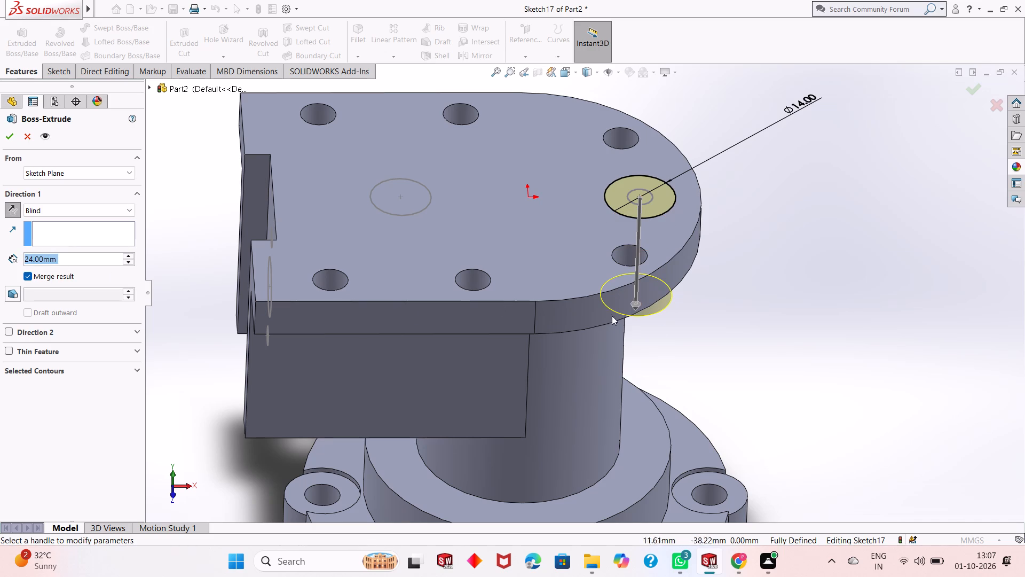
middle_click_drag(775, 349, 749, 249)
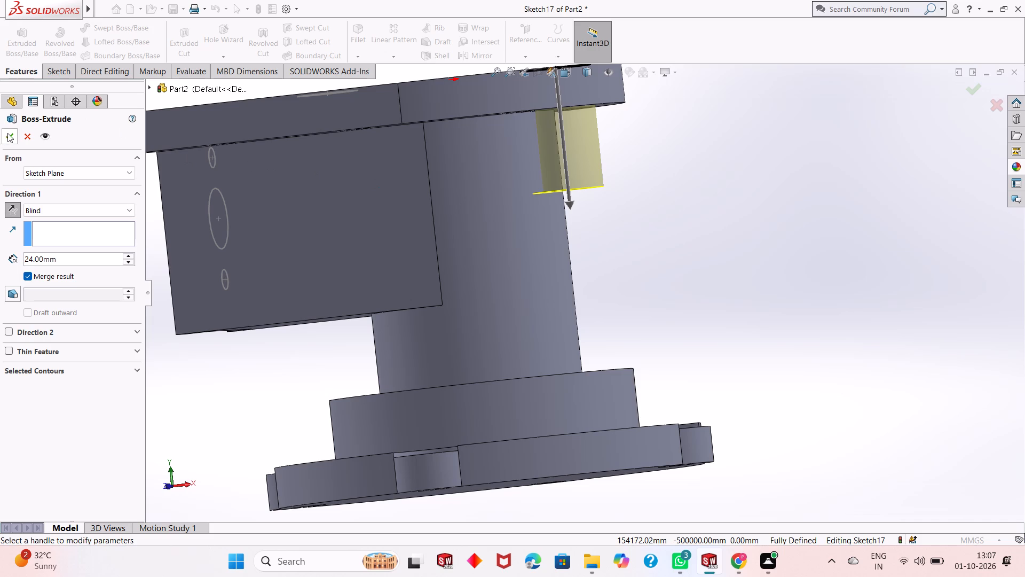
left_click(7, 134)
Examine the cylindrical boss beneath the top flange and the rest of the housing from several angles.
scroll(720, 214, "up", 1)
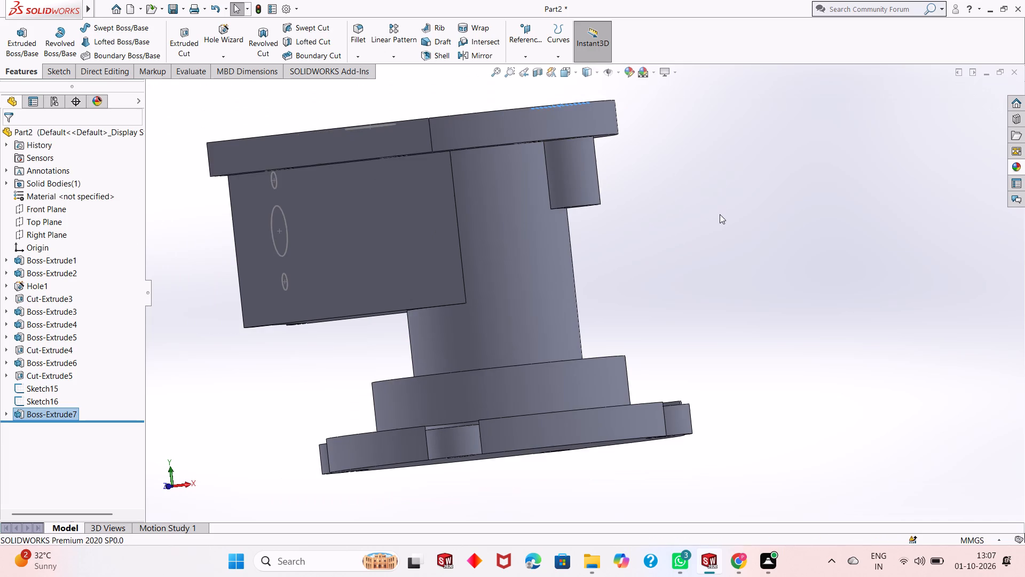
middle_click_drag(708, 171, 708, 212)
left_click(708, 215)
scroll(617, 195, "up", 2)
scroll(587, 168, "down", 2)
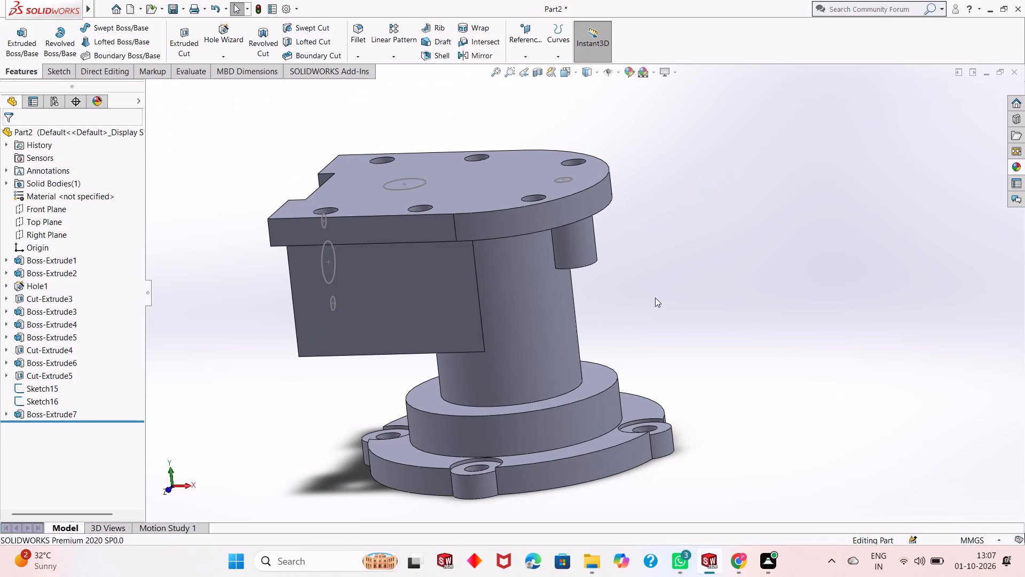
middle_click_drag(655, 298, 656, 205)
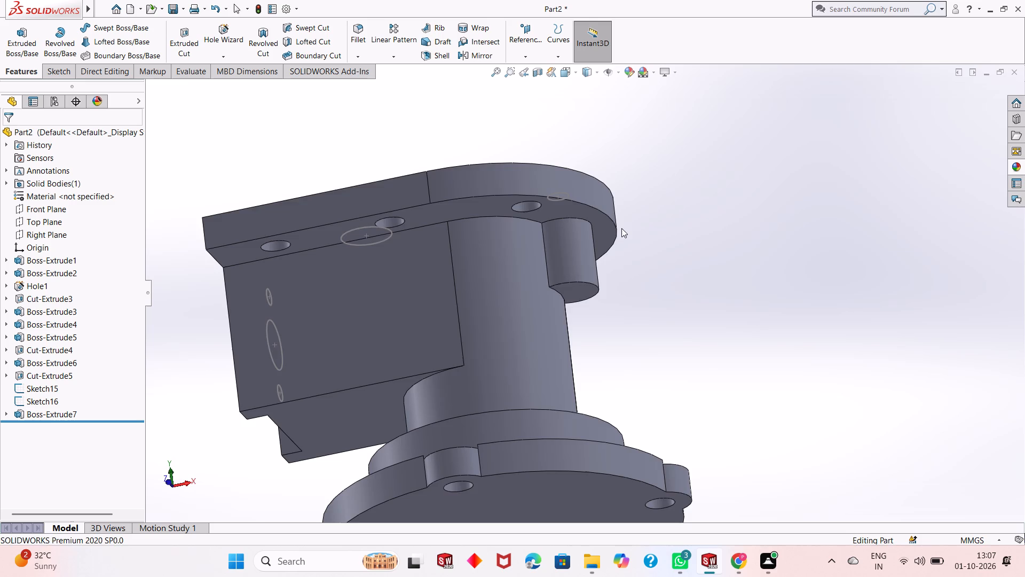
middle_click_drag(578, 301, 596, 349)
scroll(585, 325, "up", 2)
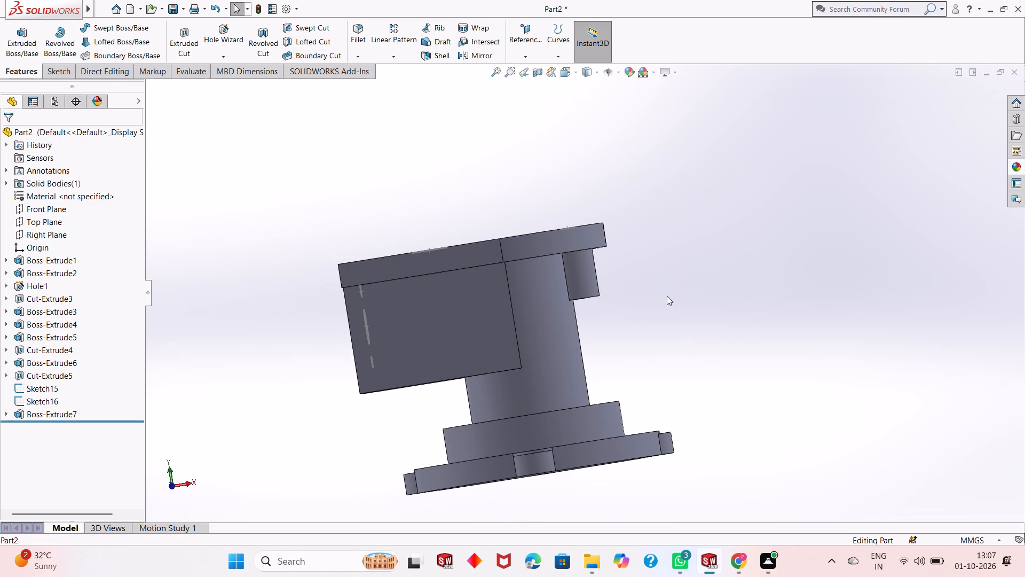
scroll(388, 291, "up", 1)
scroll(495, 277, "down", 1)
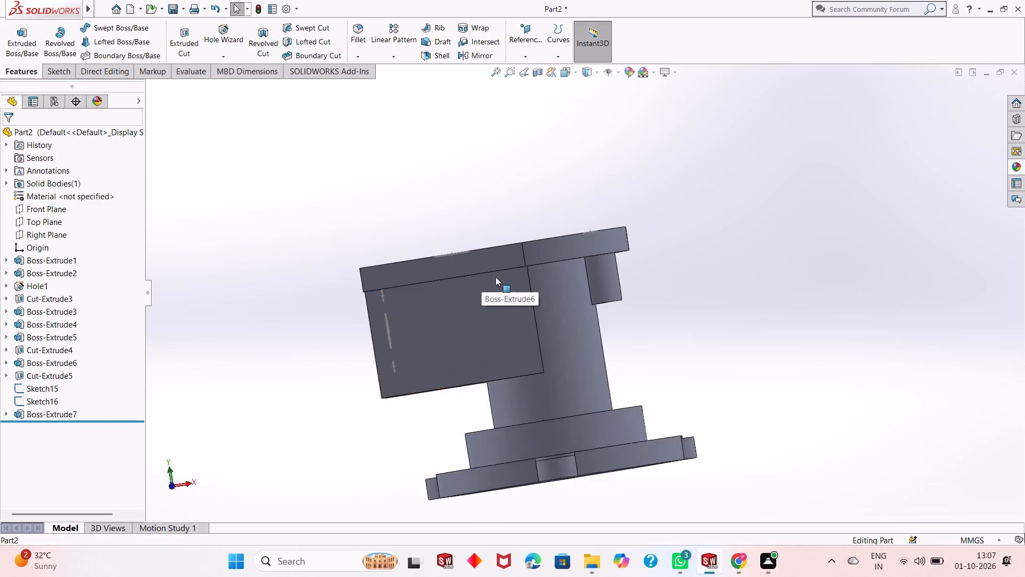
scroll(495, 277, "down", 1)
scroll(548, 304, "up", 1)
middle_click_drag(669, 295, 704, 361)
scroll(537, 333, "up", 1)
middle_click_drag(543, 294, 556, 339)
scroll(562, 293, "down", 3)
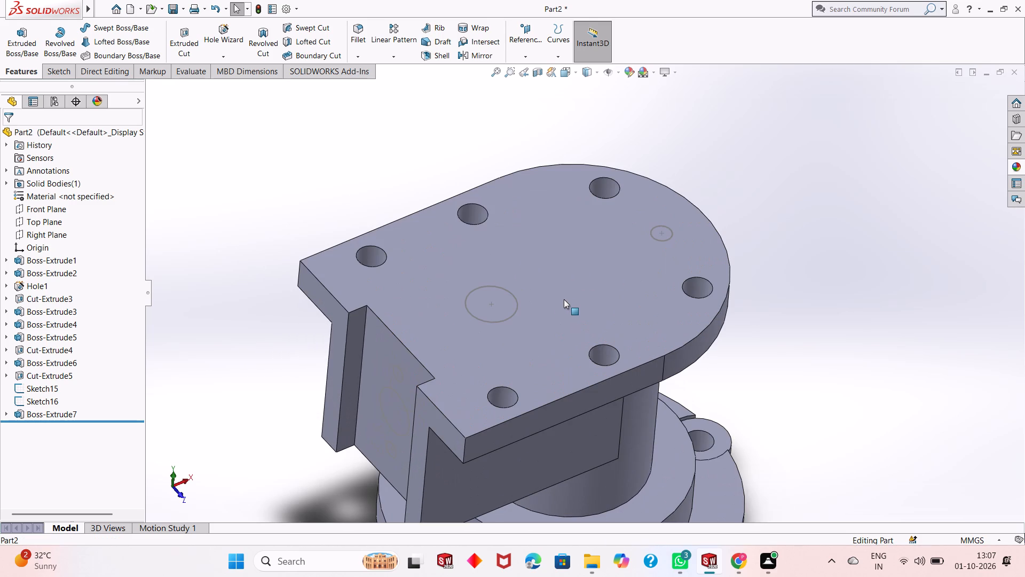
scroll(563, 306, "up", 6)
scroll(601, 348, "down", 2)
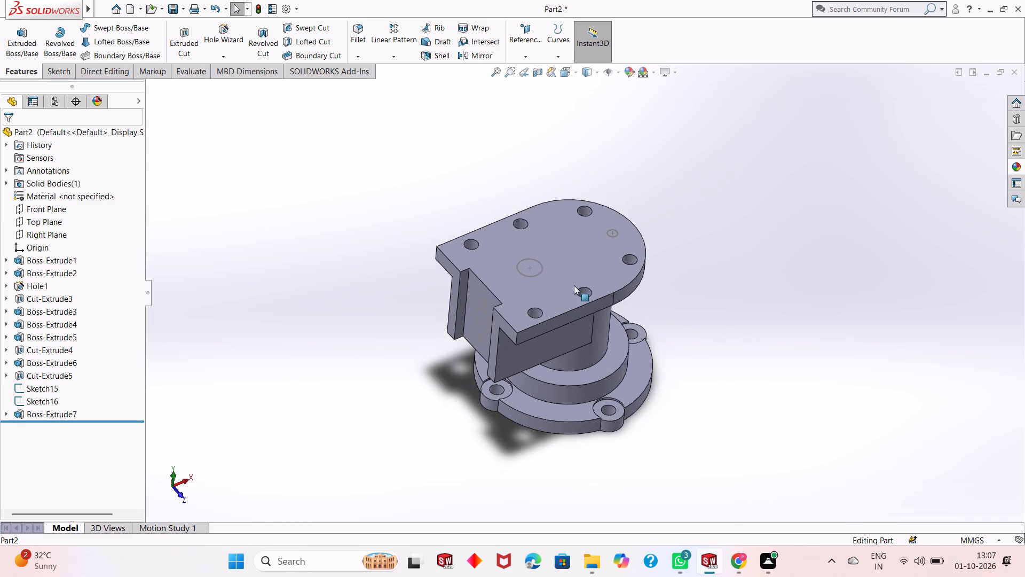
scroll(574, 285, "down", 2)
scroll(572, 266, "up", 1)
scroll(572, 256, "down", 1)
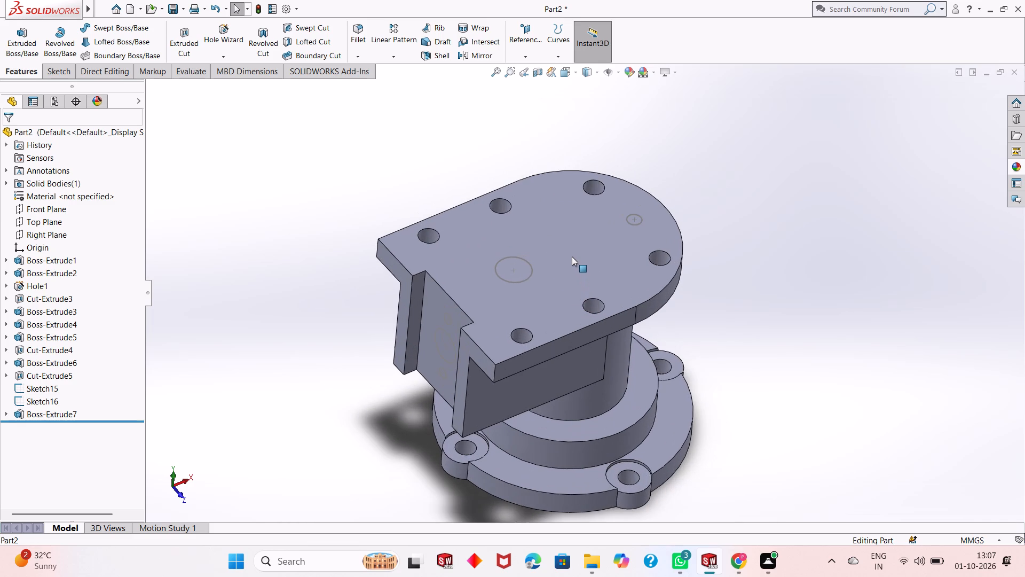
scroll(576, 379, "up", 1)
scroll(589, 446, "up", 1)
scroll(571, 322, "down", 2)
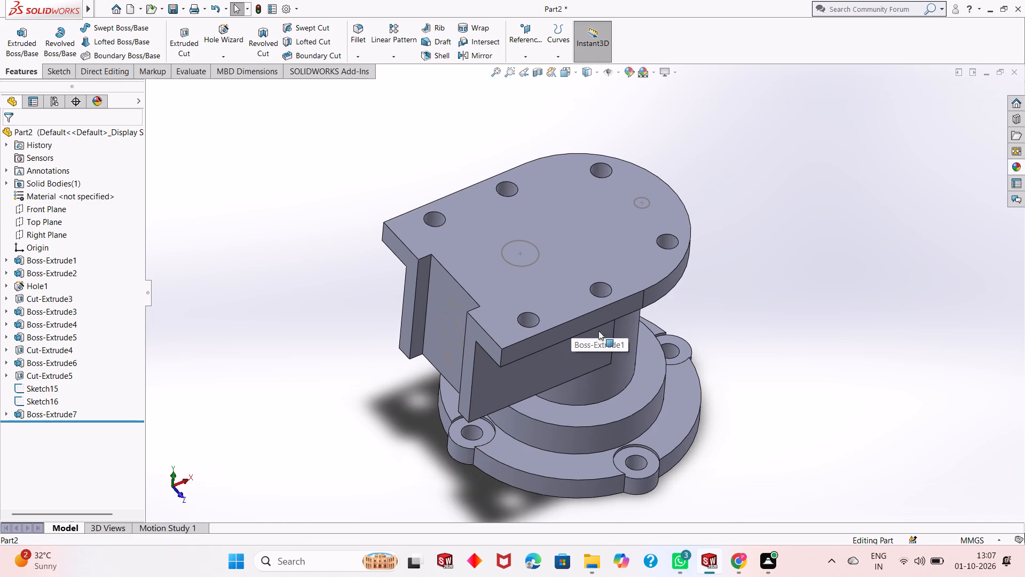
scroll(575, 303, "down", 1)
scroll(587, 340, "up", 2)
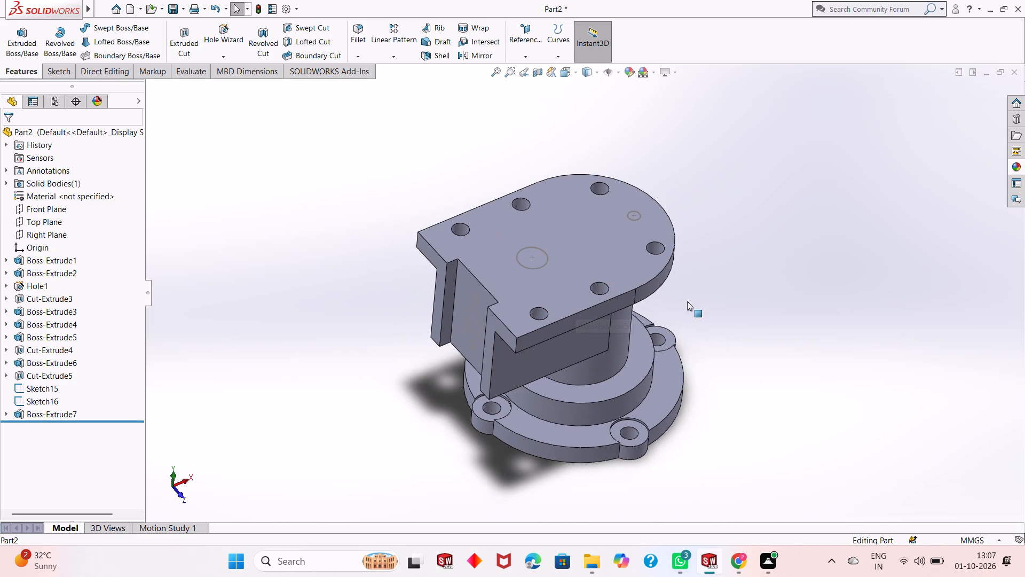
middle_click_drag(691, 299, 645, 326)
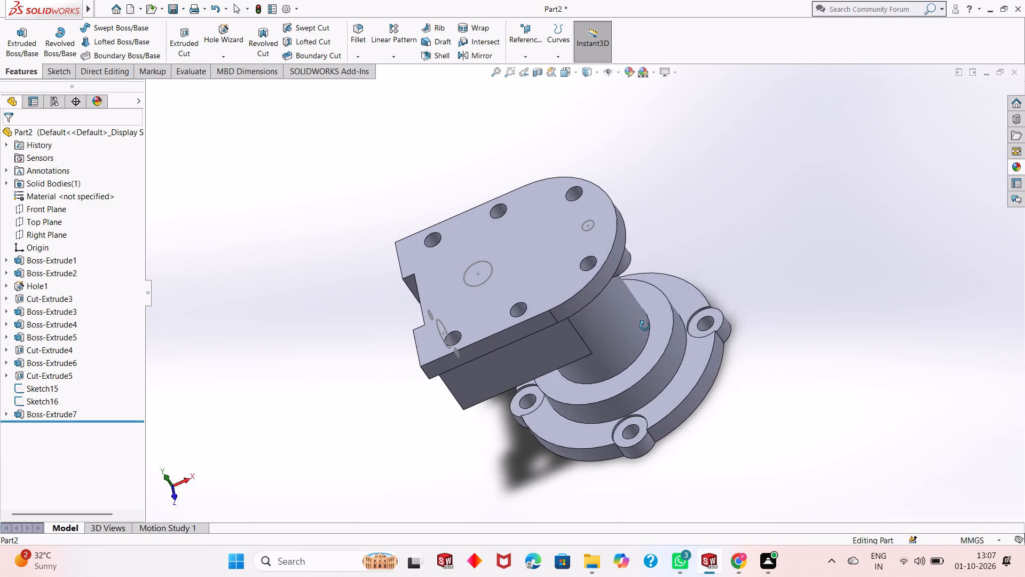
middle_click_drag(645, 326, 562, 353)
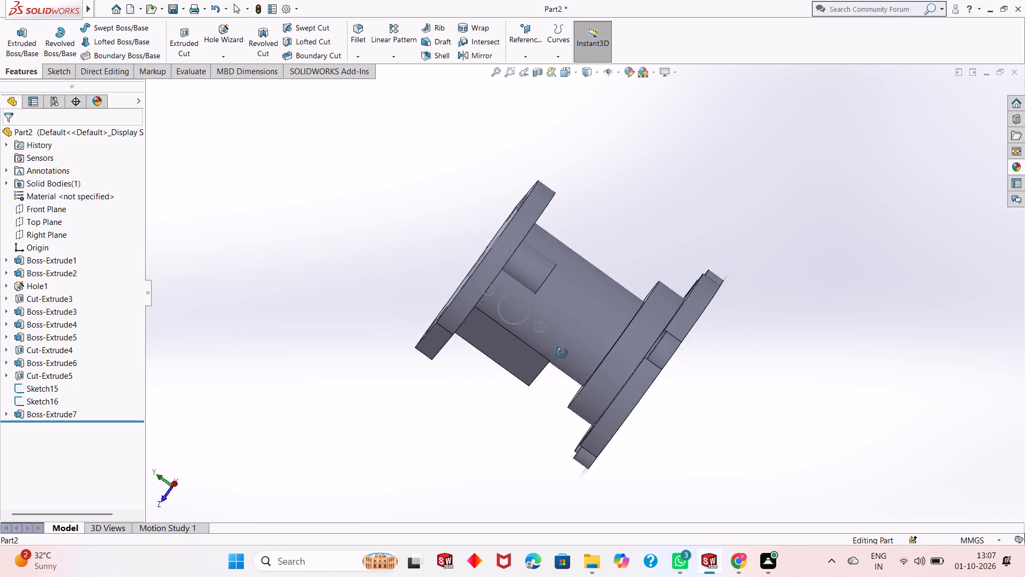
middle_click_drag(562, 353, 707, 228)
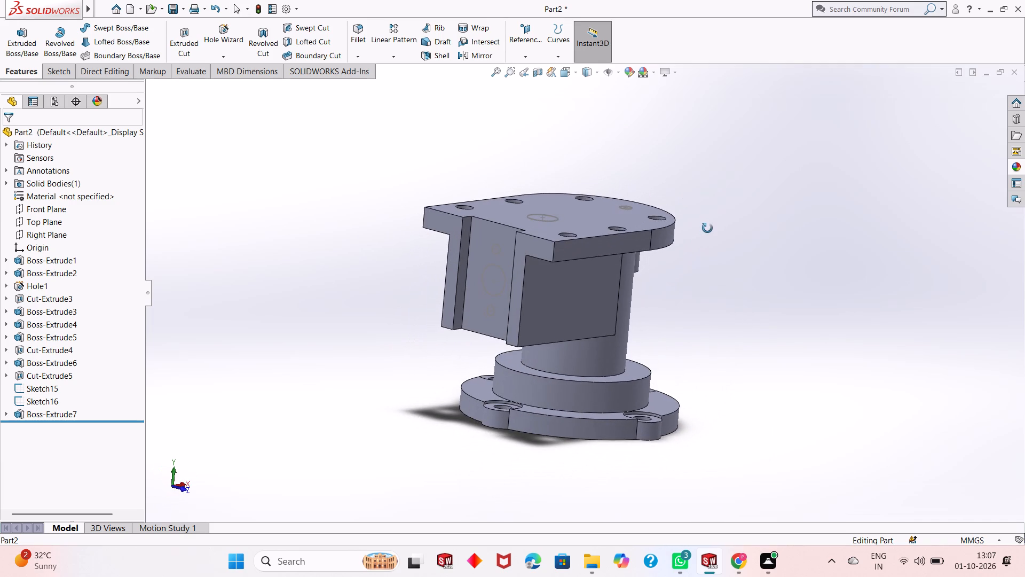
middle_click_drag(707, 228, 699, 301)
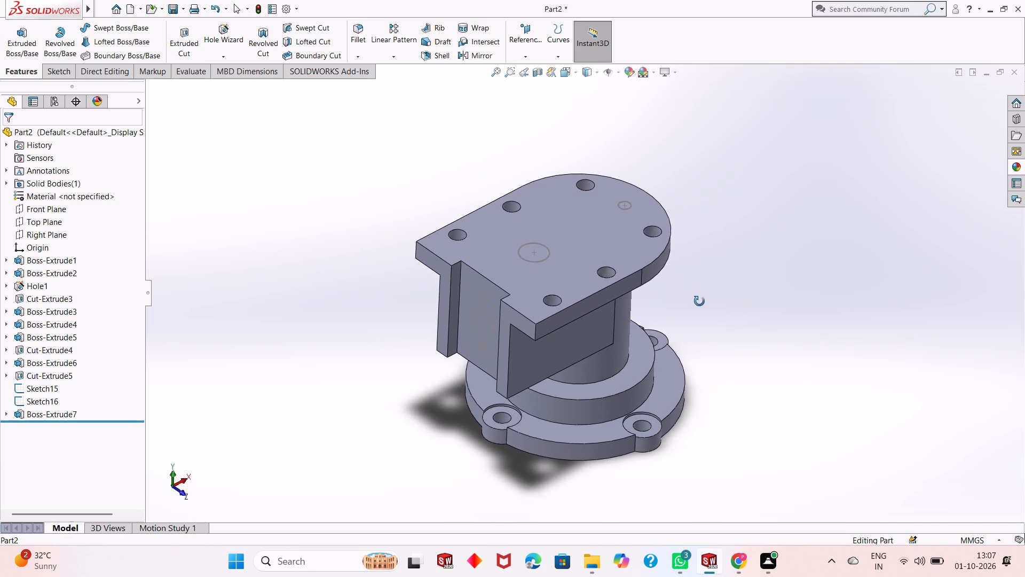
middle_click_drag(699, 301, 698, 303)
scroll(512, 241, "down", 2)
scroll(611, 252, "down", 3)
scroll(599, 280, "up", 2)
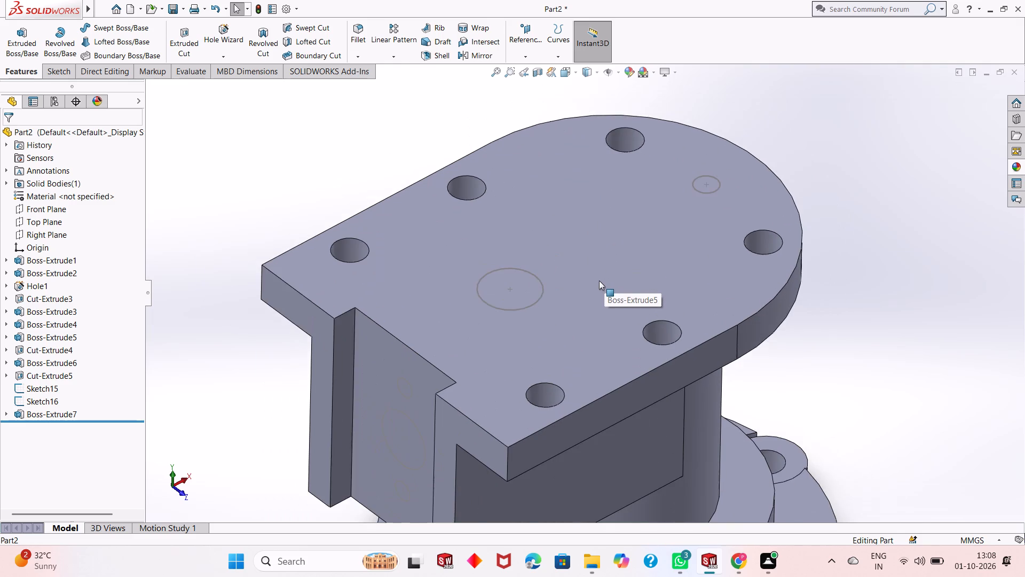
Examine the top flange, the grooved side block and the boss under the flange from several angles.
scroll(599, 280, "up", 2)
scroll(588, 362, "up", 2)
scroll(610, 436, "down", 2)
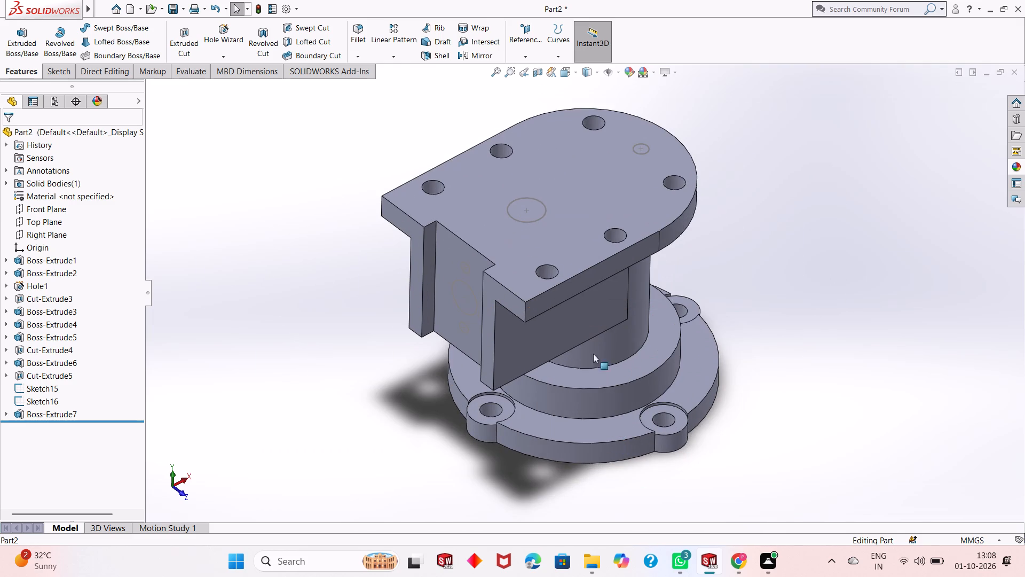
scroll(574, 224, "down", 1)
middle_click_drag(738, 267, 738, 268)
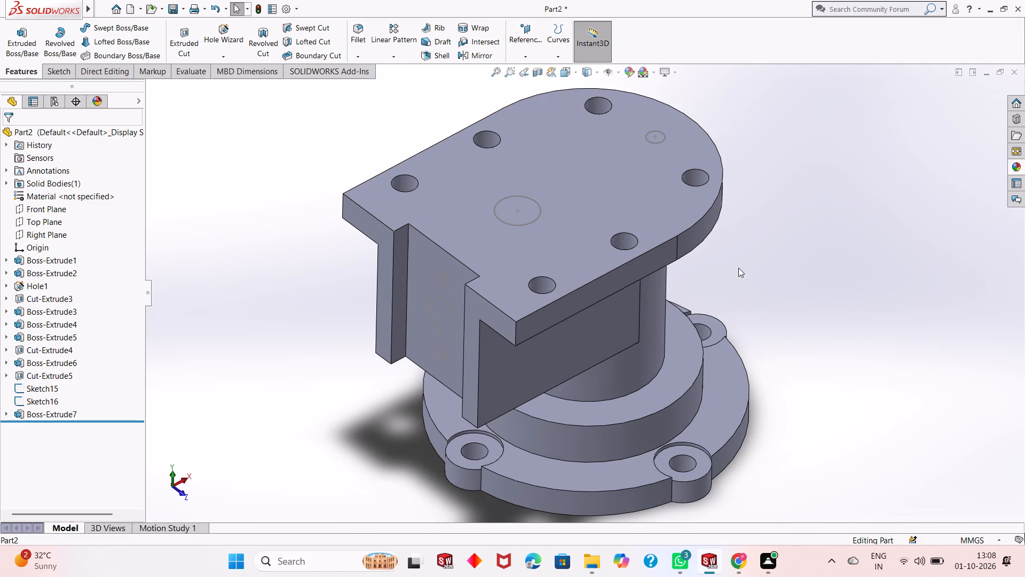
middle_click_drag(738, 268, 643, 275)
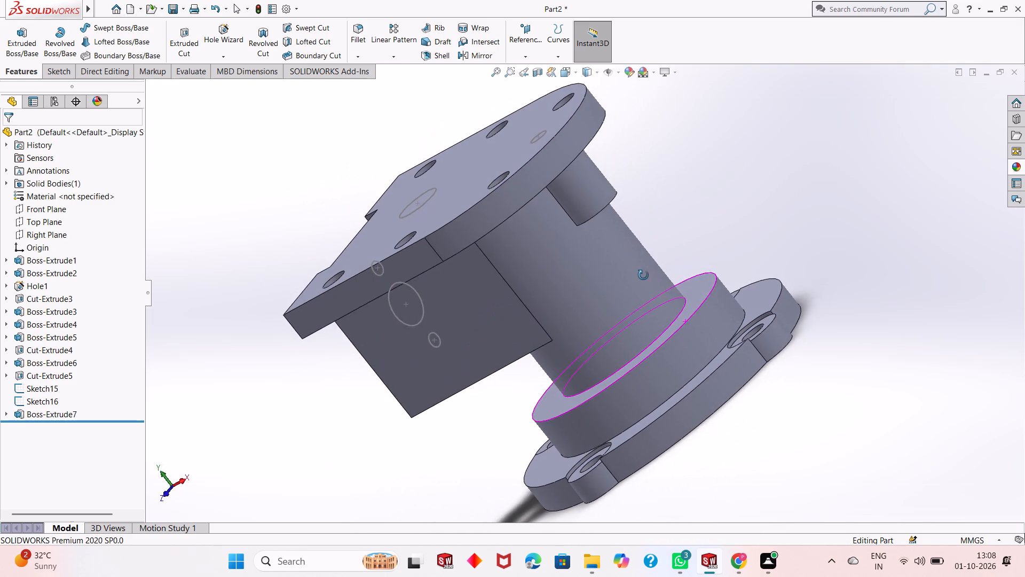
middle_click_drag(643, 275, 713, 231)
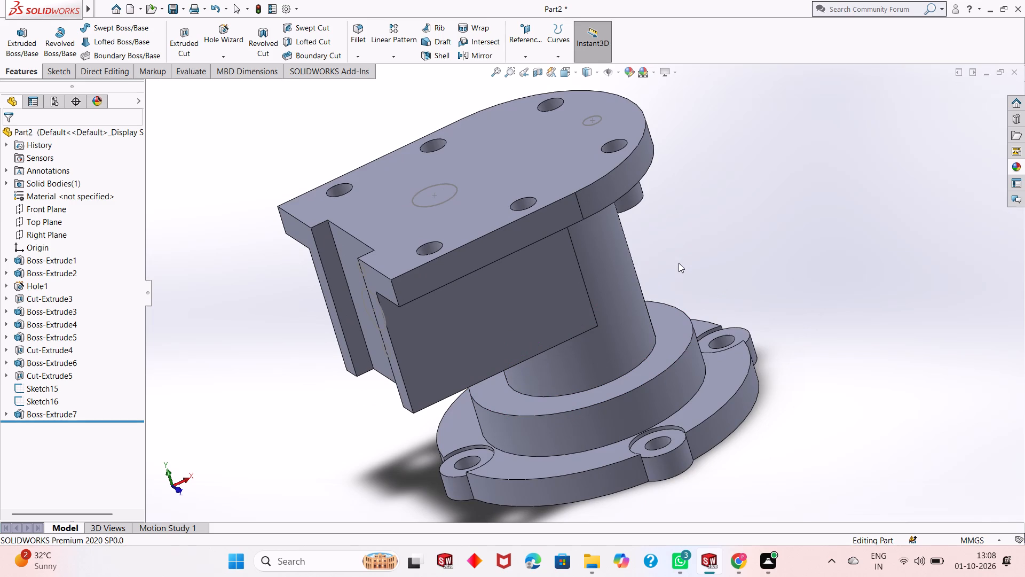
middle_click_drag(679, 263, 716, 241)
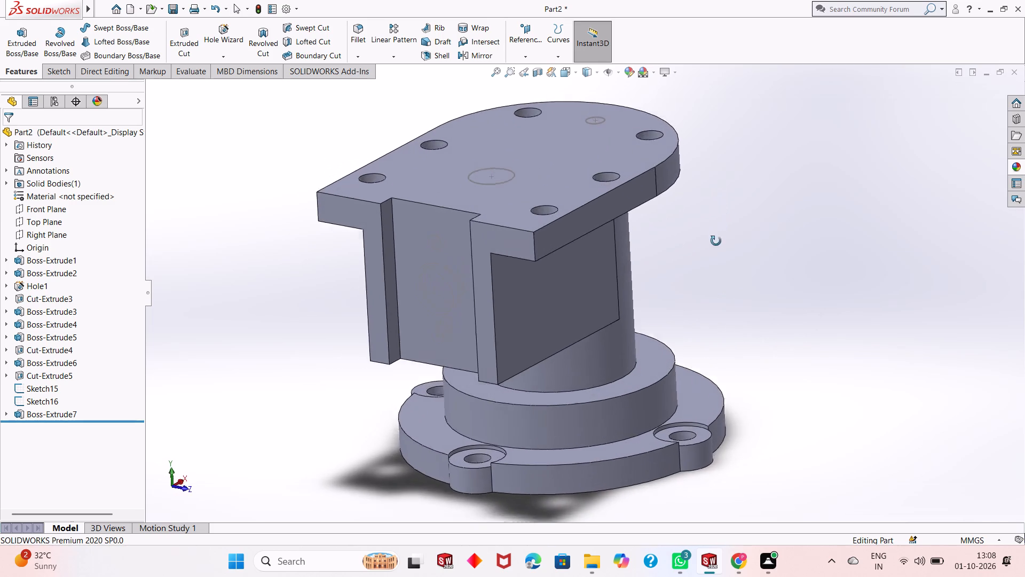
middle_click_drag(716, 241, 693, 277)
scroll(634, 293, "up", 1)
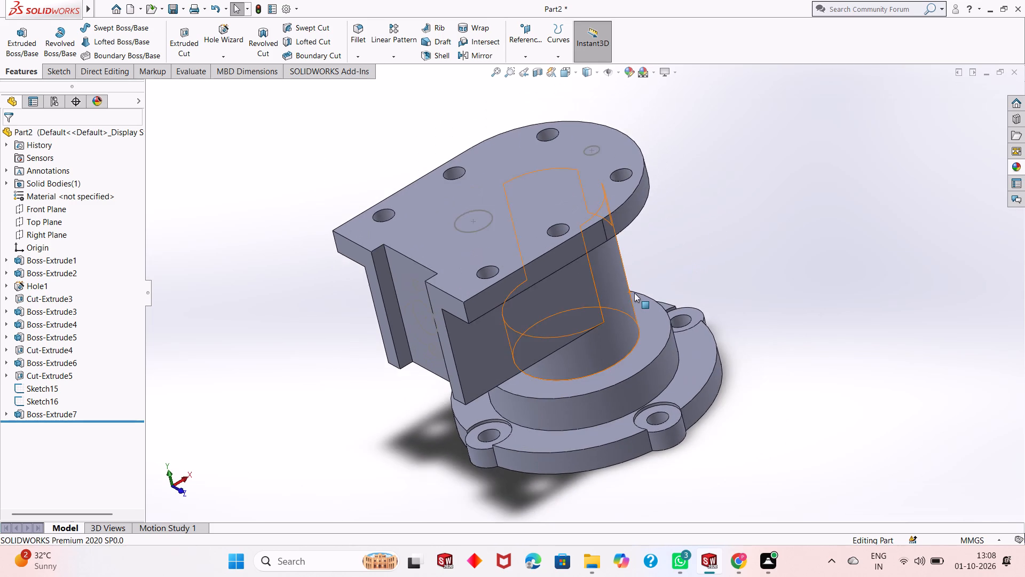
scroll(634, 293, "up", 1)
scroll(500, 236, "down", 1)
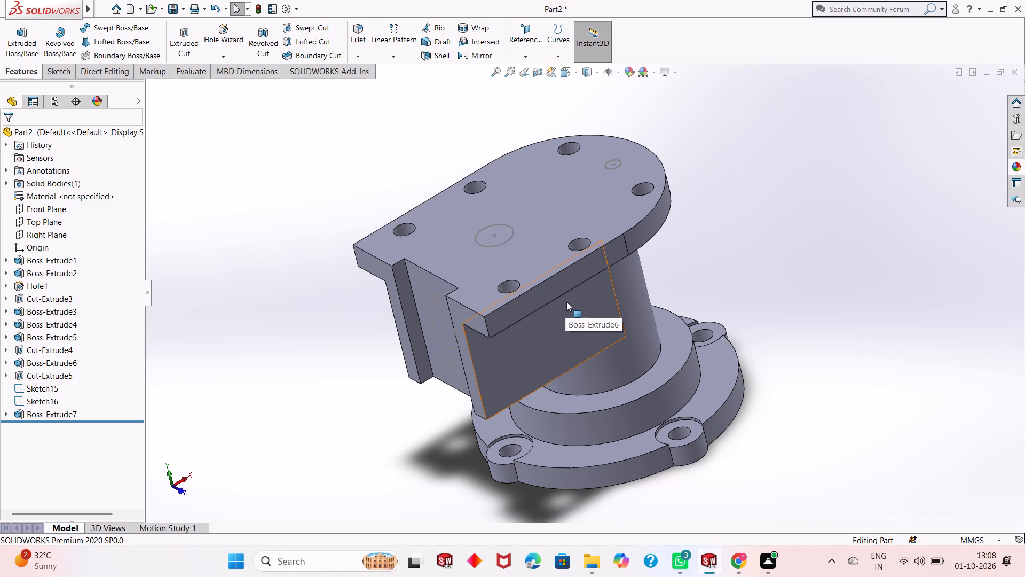
scroll(603, 311, "up", 1)
middle_click_drag(702, 281, 740, 260)
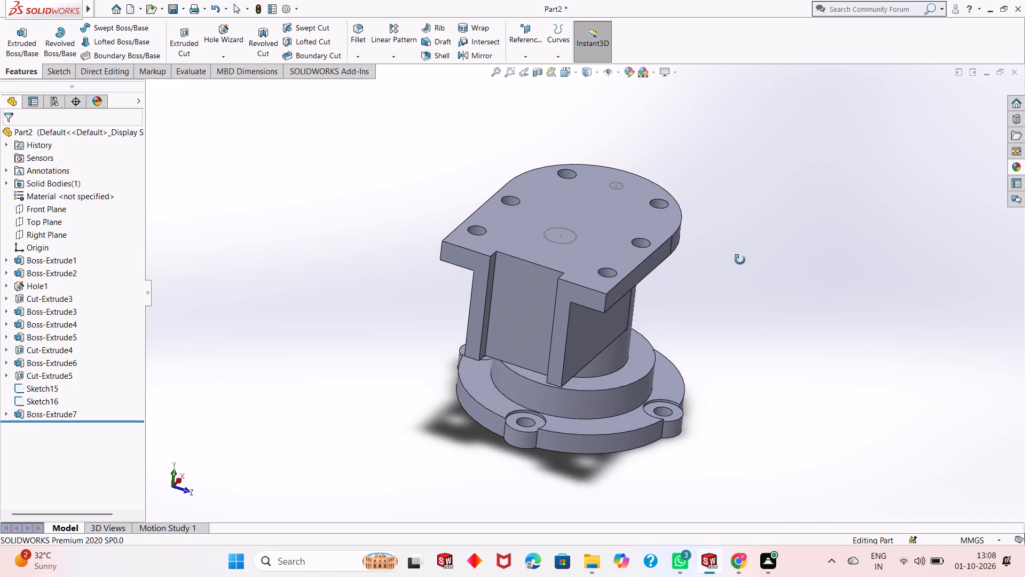
middle_click_drag(740, 260, 719, 275)
scroll(573, 238, "down", 2)
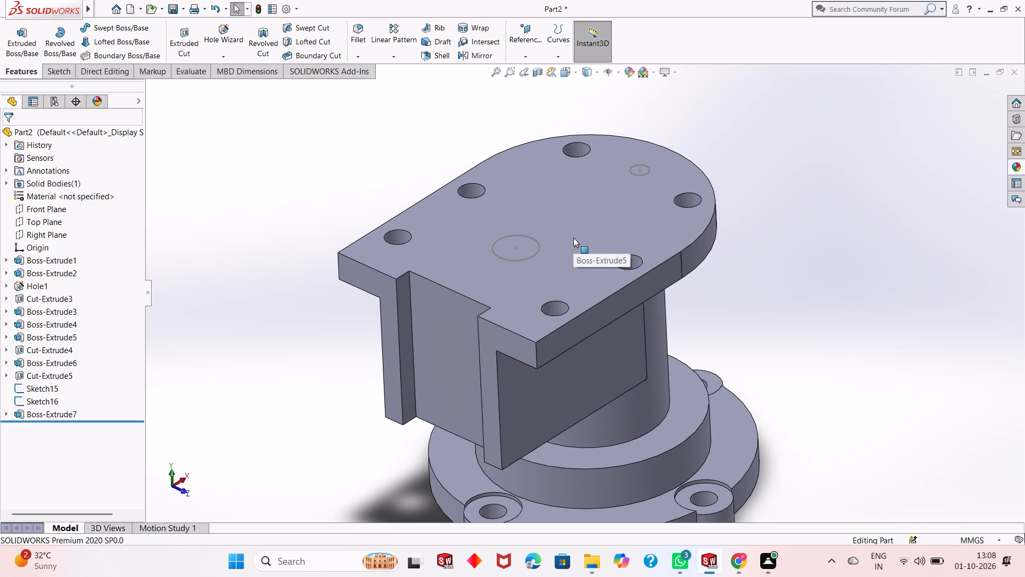
middle_click_drag(746, 293, 722, 298)
scroll(598, 310, "up", 1)
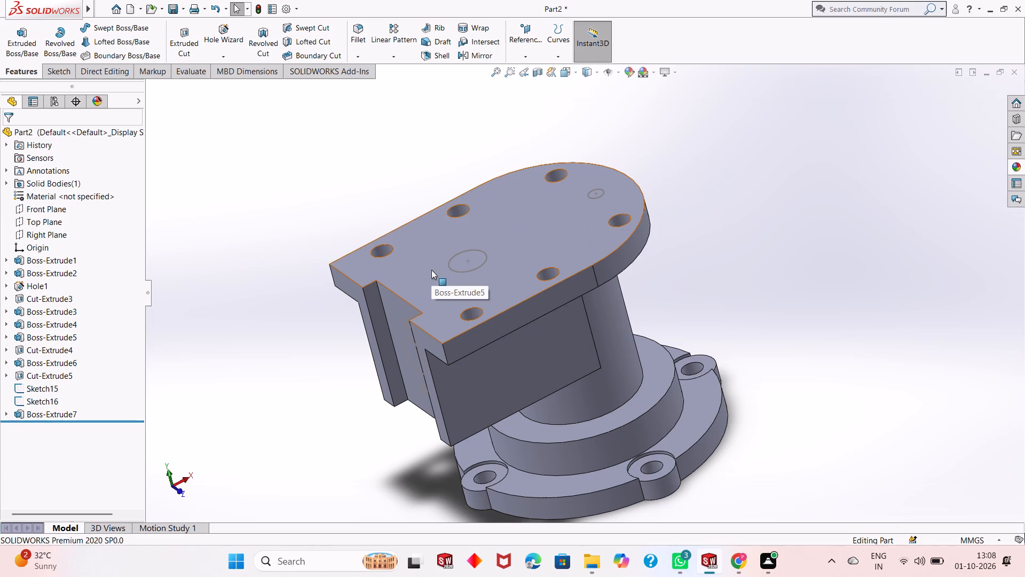
middle_click_drag(440, 271, 419, 237)
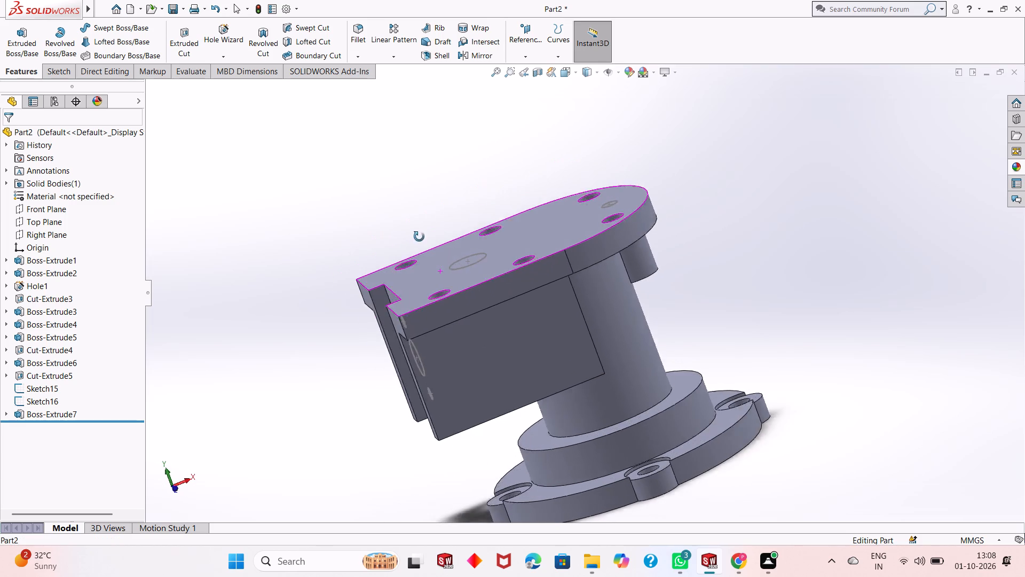
middle_click_drag(419, 237, 473, 244)
scroll(475, 243, "up", 1)
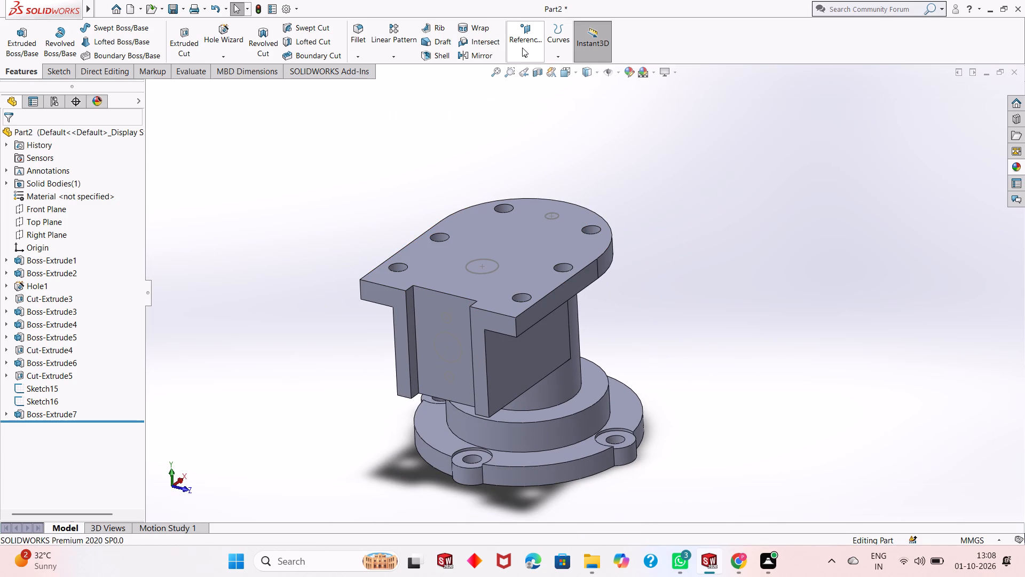
Start a Hole Wizard legacy hole of type Counterbored with an 8 mm diameter and 24 mm depth.
left_click(234, 40)
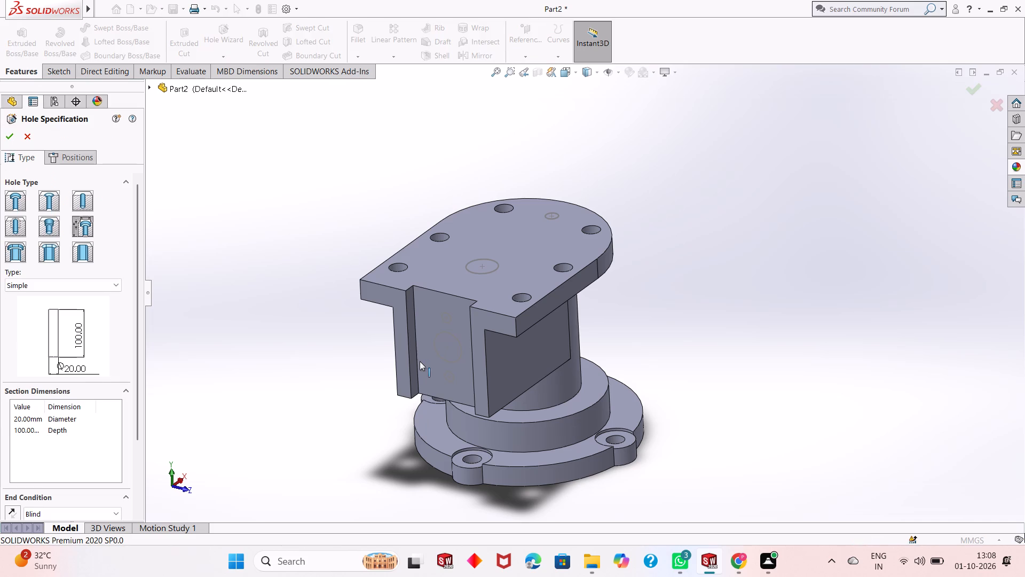
scroll(424, 365, "down", 1)
middle_click_drag(677, 372, 674, 334)
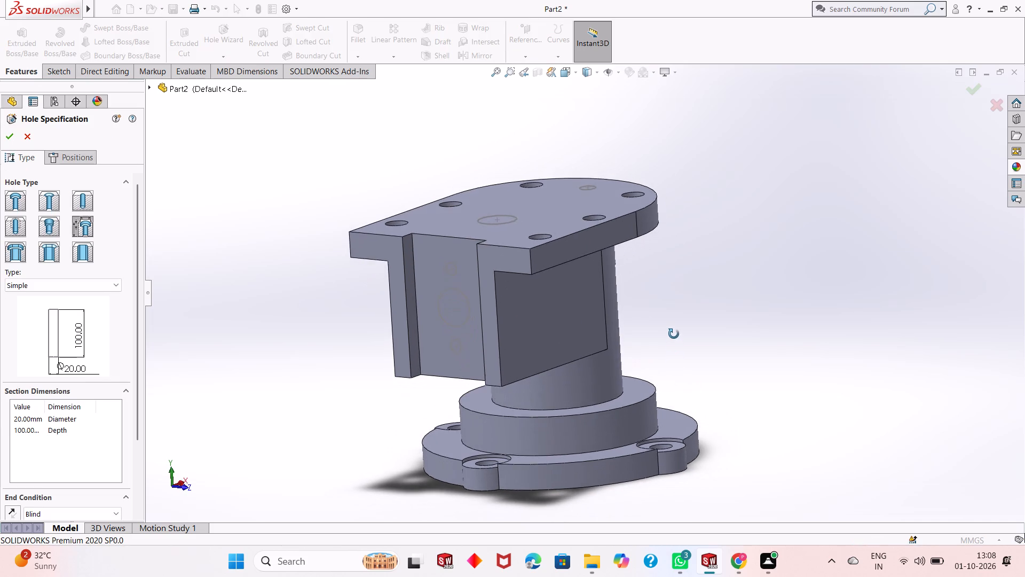
middle_click_drag(674, 334, 666, 334)
scroll(450, 332, "down", 3)
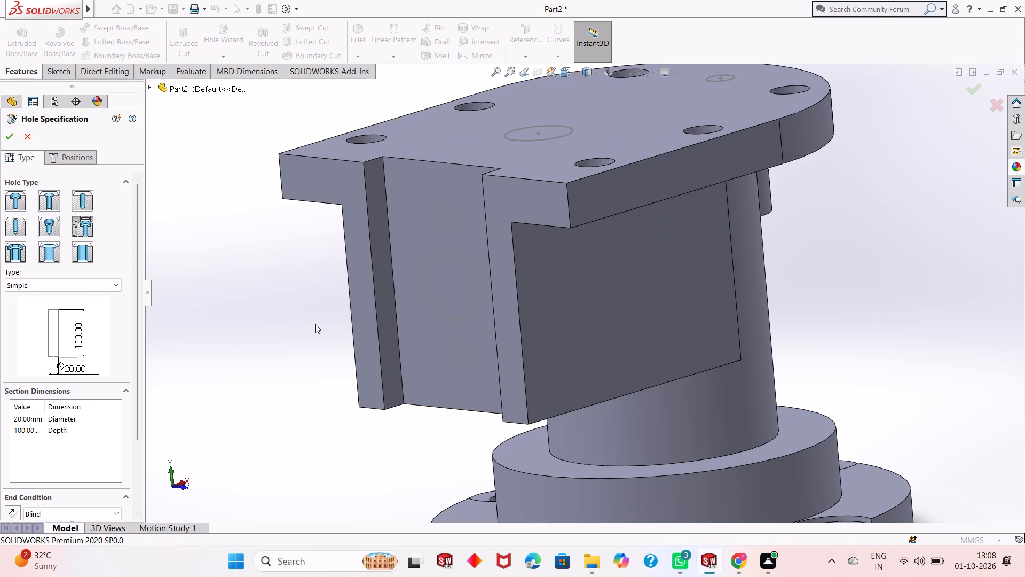
left_click(98, 286)
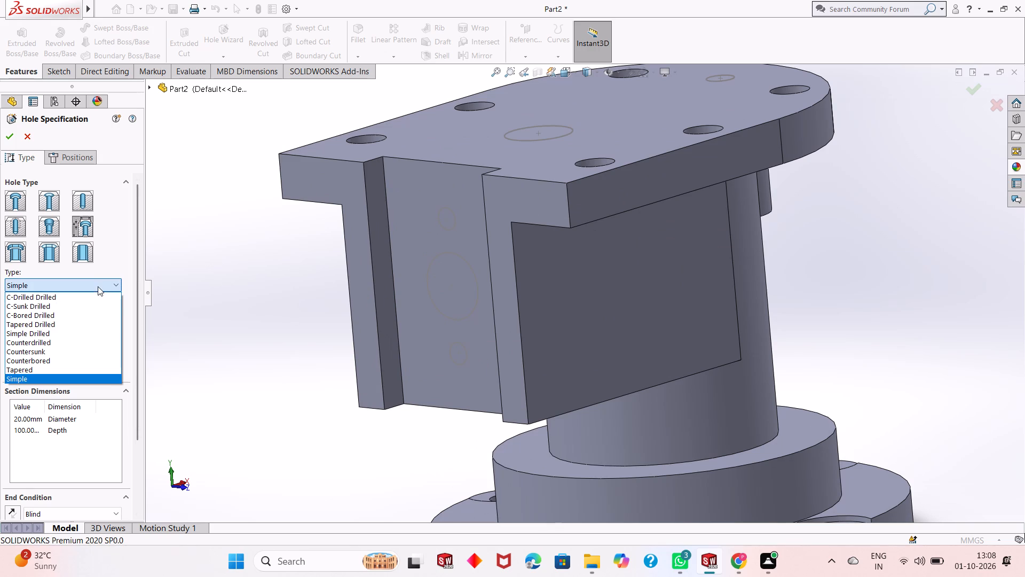
left_click(87, 358)
double_click(27, 422)
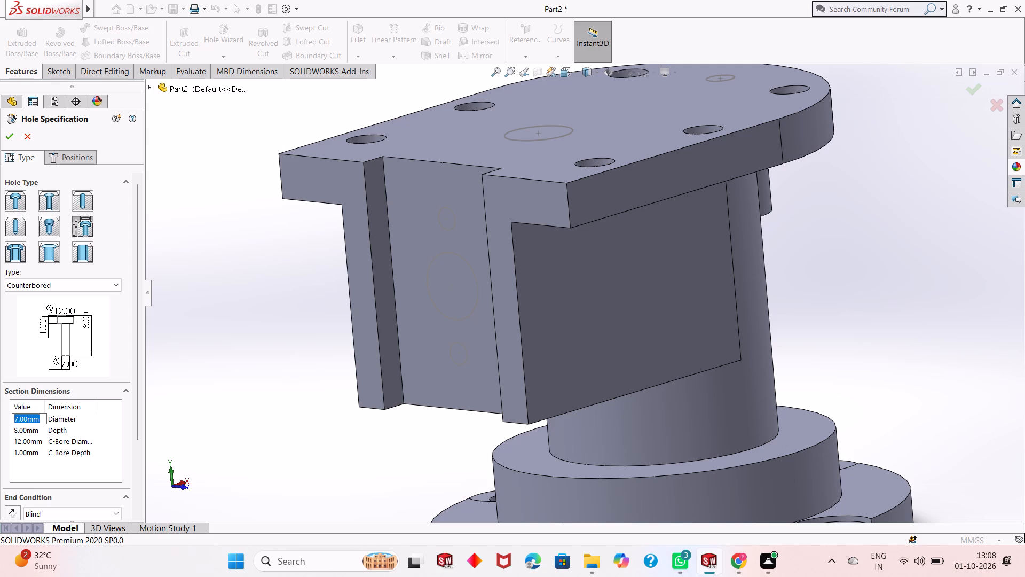
key("8")
key("Return")
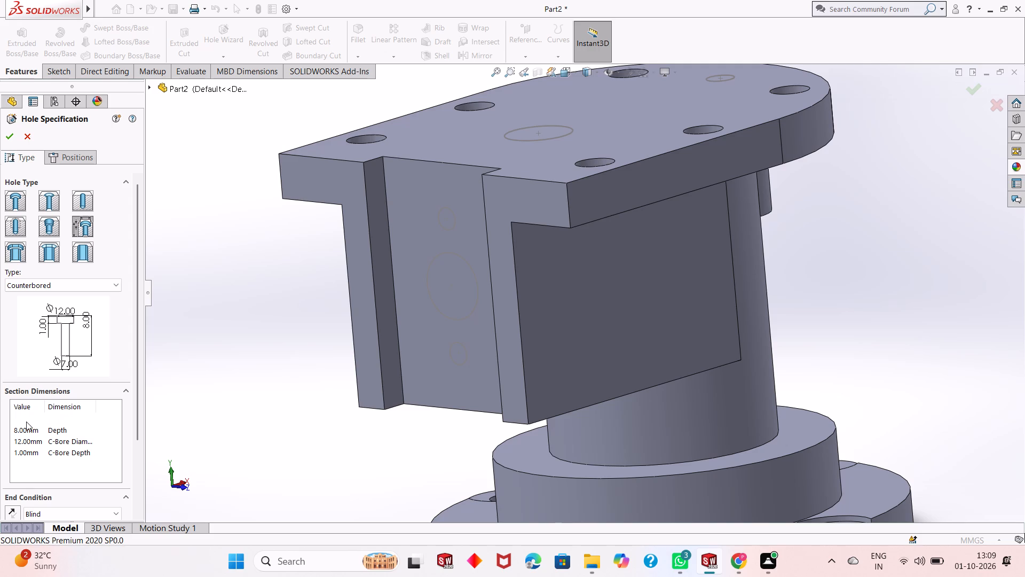
double_click(26, 430)
type("24")
key("Return")
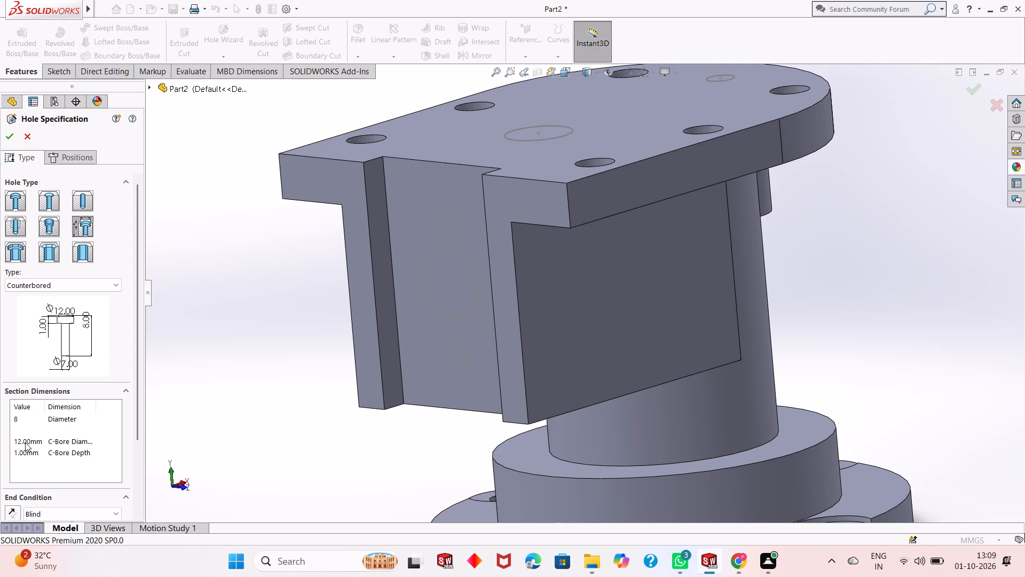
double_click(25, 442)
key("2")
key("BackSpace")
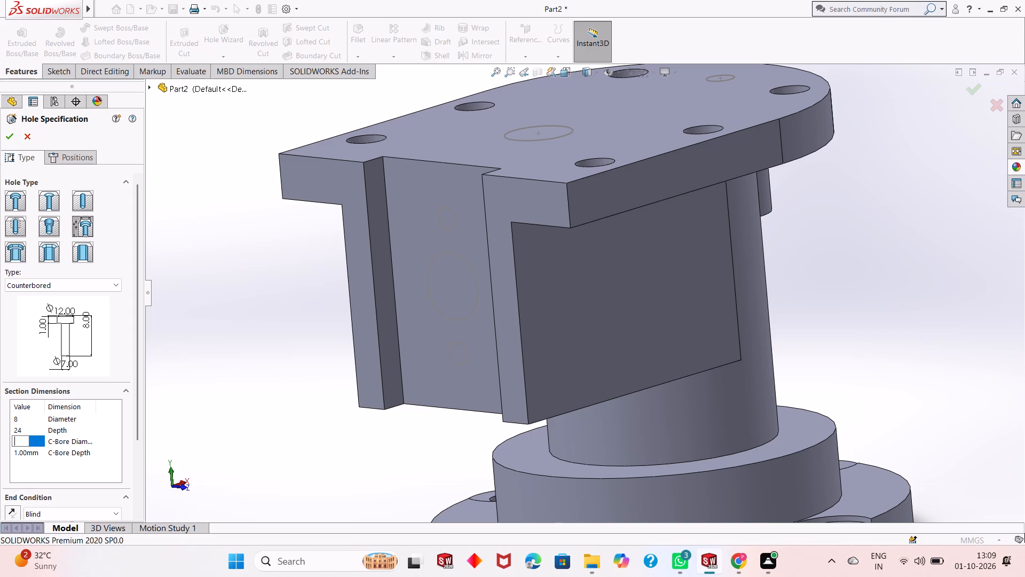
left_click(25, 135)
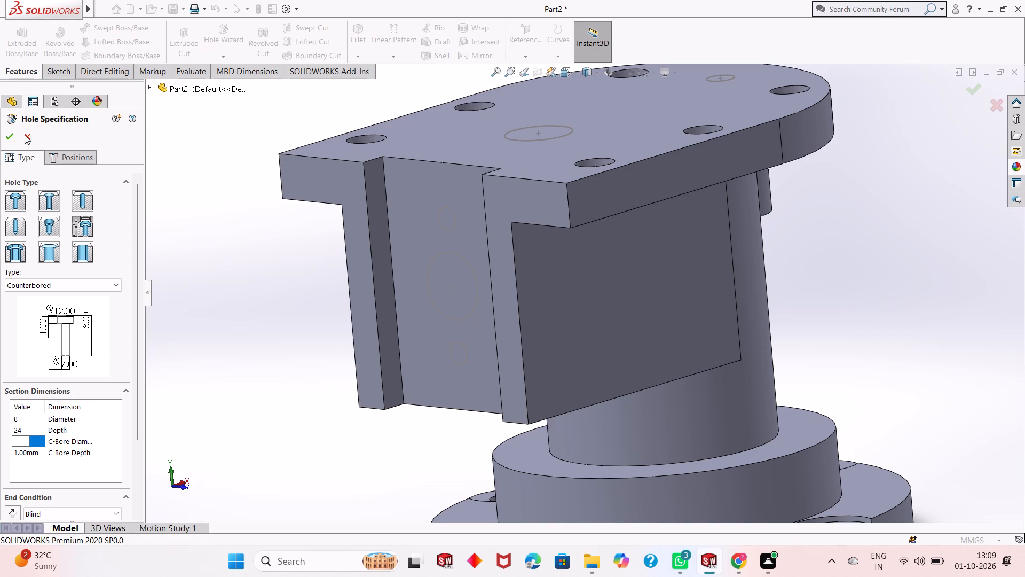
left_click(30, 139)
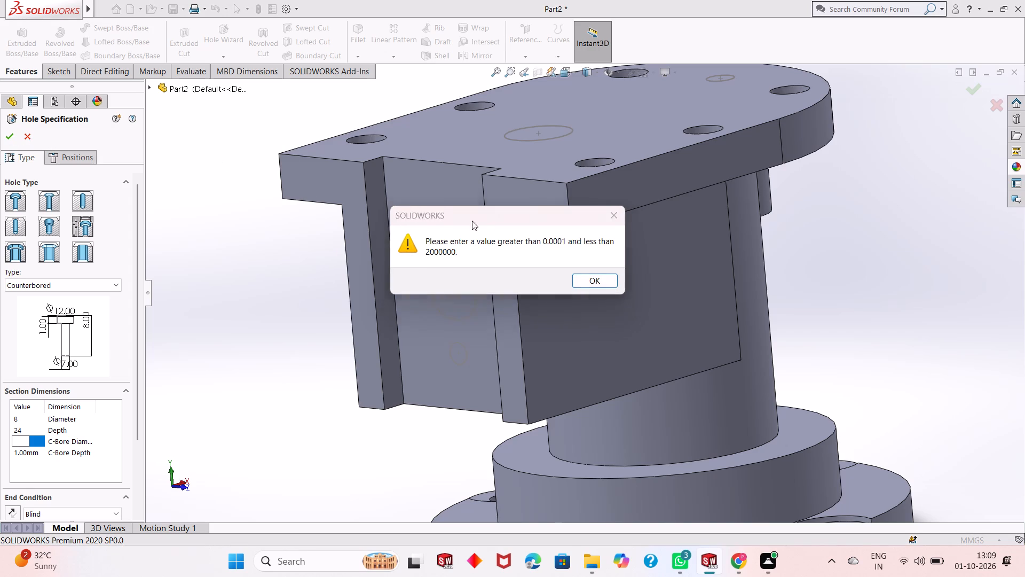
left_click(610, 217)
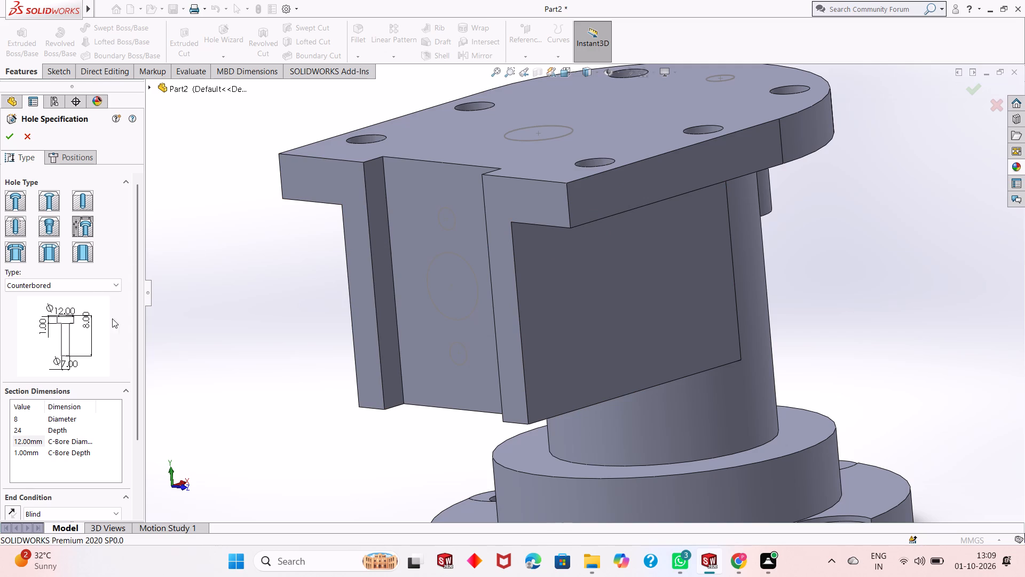
Set the hole's counterbore diameter to 12 mm and counterbore depth to 8 mm.
double_click(28, 419)
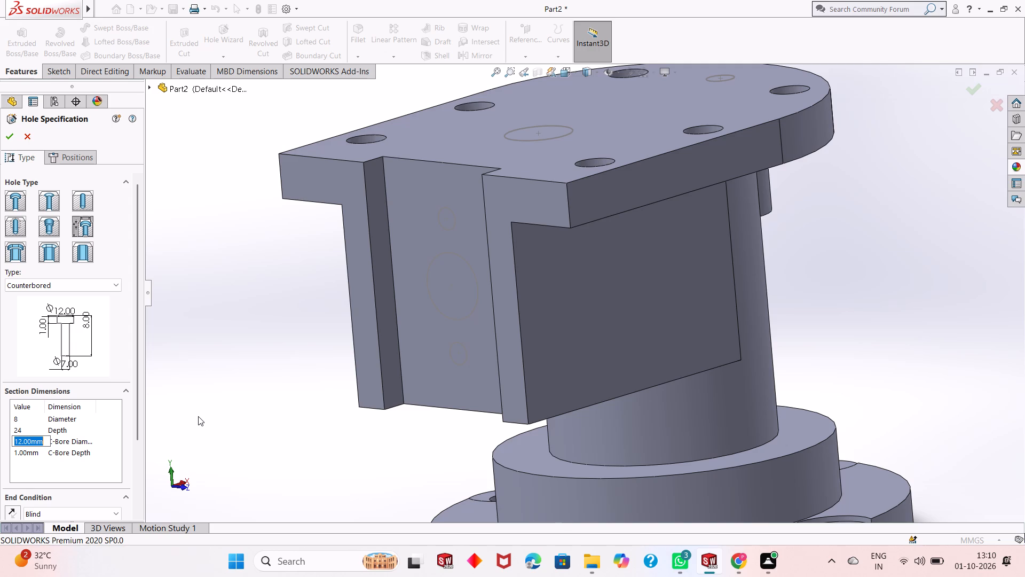
type("12")
key("Return")
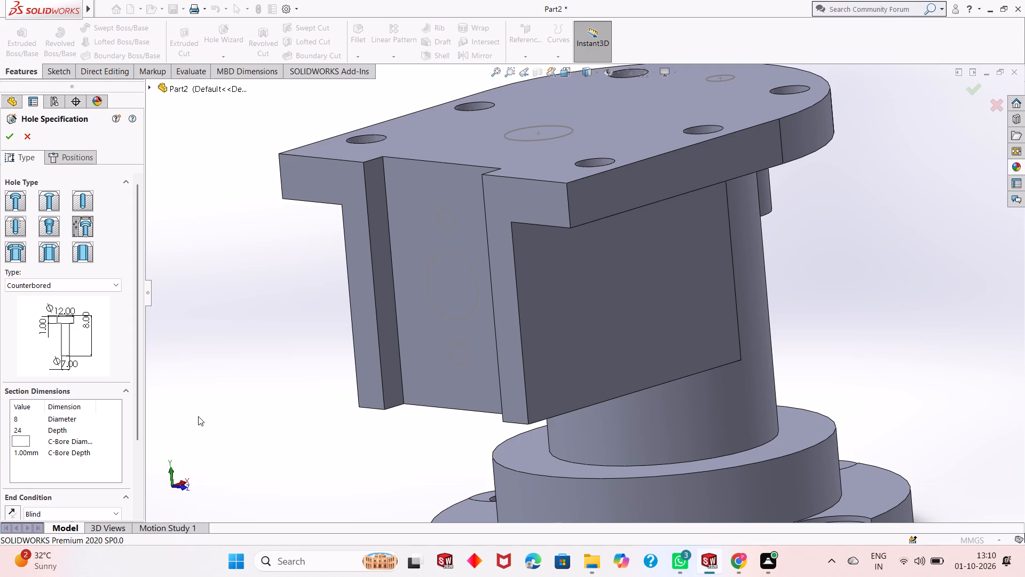
double_click(29, 453)
key("8")
key("Return")
scroll(28, 451, "up", 1)
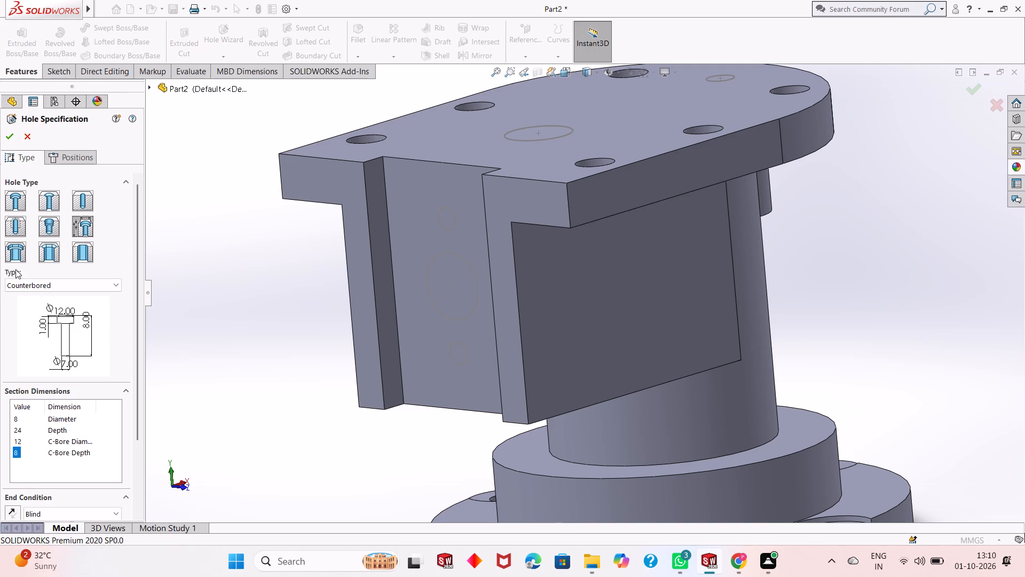
Place the counterbored hole at the centre of the large sketched circle on the side block's recessed face and finish it.
left_click(11, 138)
left_click(72, 156)
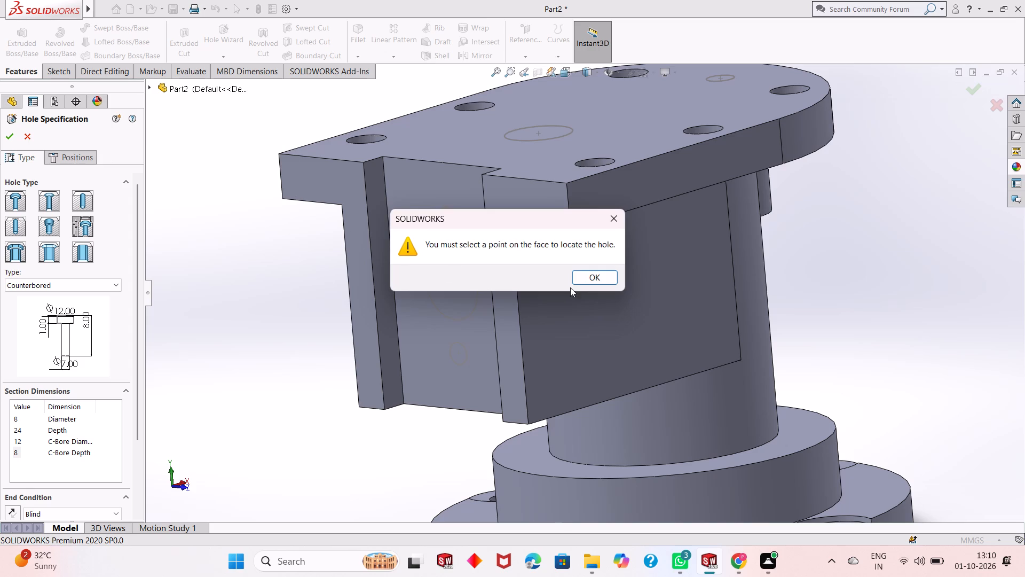
left_click(619, 214)
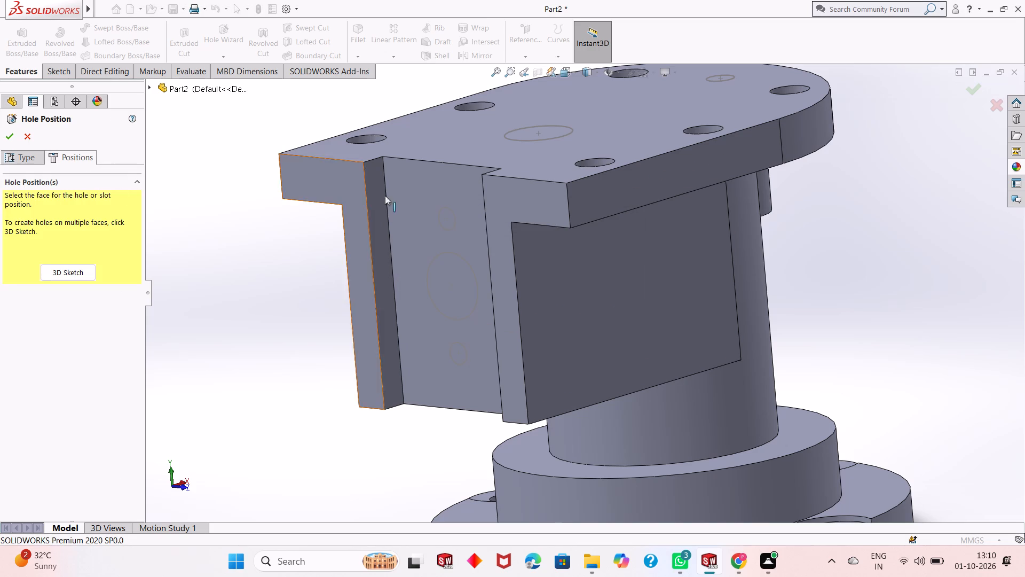
left_click(470, 245)
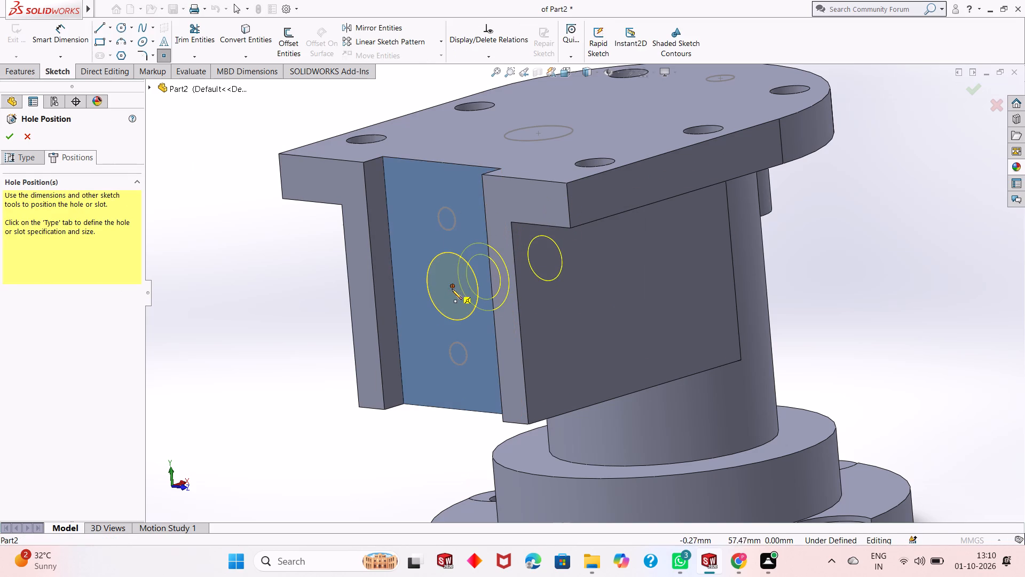
left_click(453, 286)
left_click(13, 134)
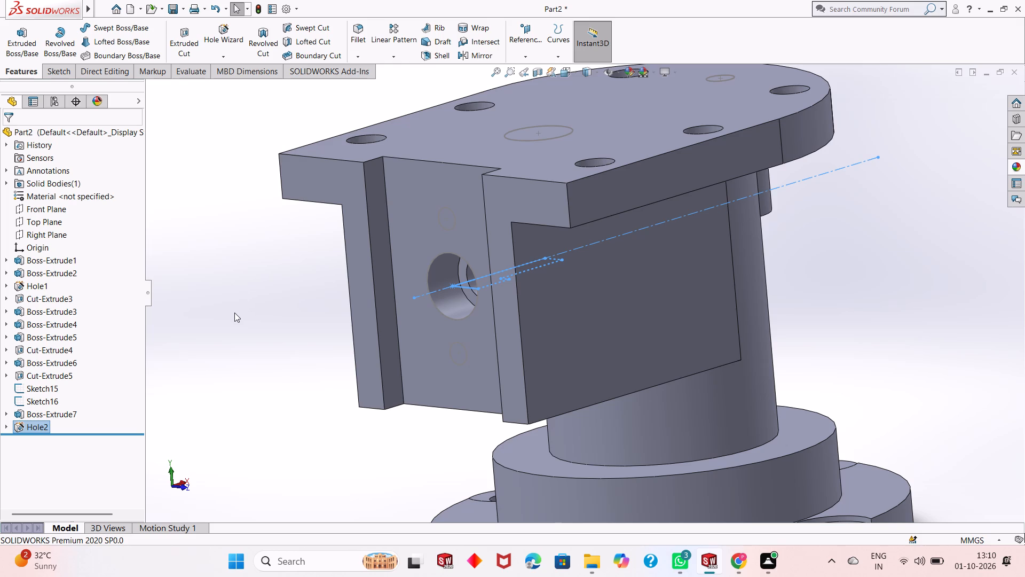
Examine the new counterbored hole and the small sketched circles on the side block's recessed face from several angles.
left_click(222, 324)
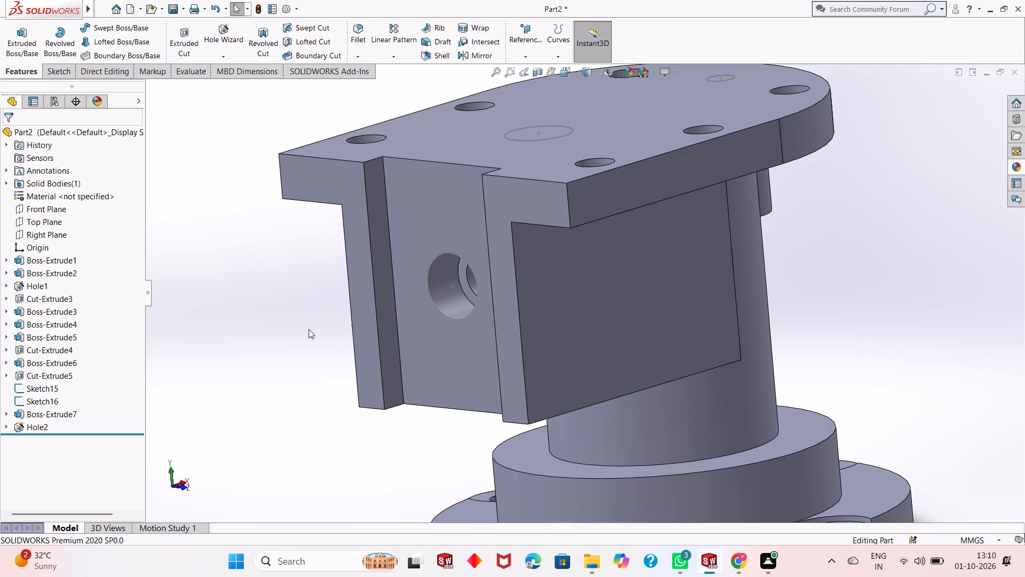
middle_click_drag(305, 328, 253, 315)
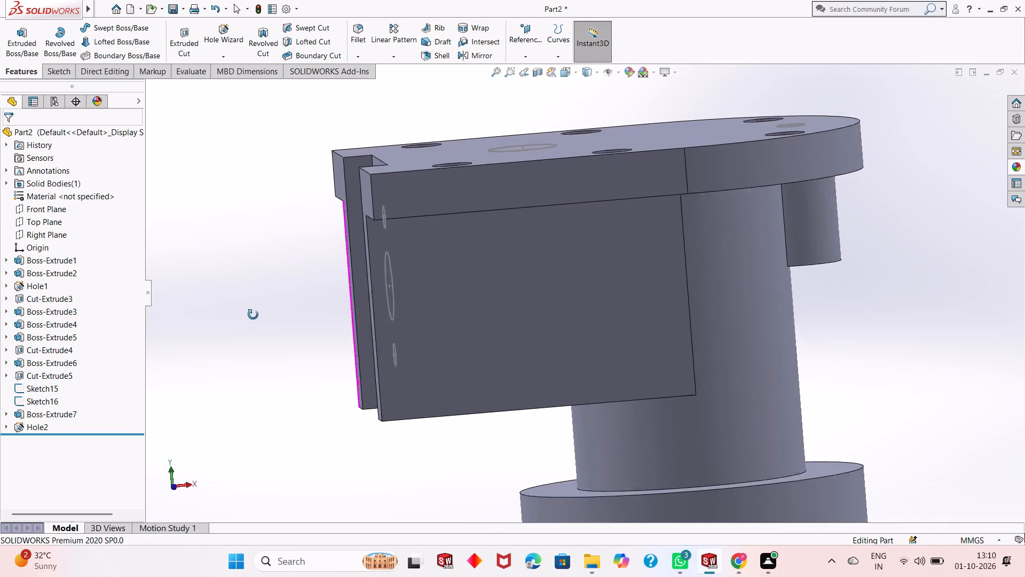
middle_click_drag(253, 315, 354, 319)
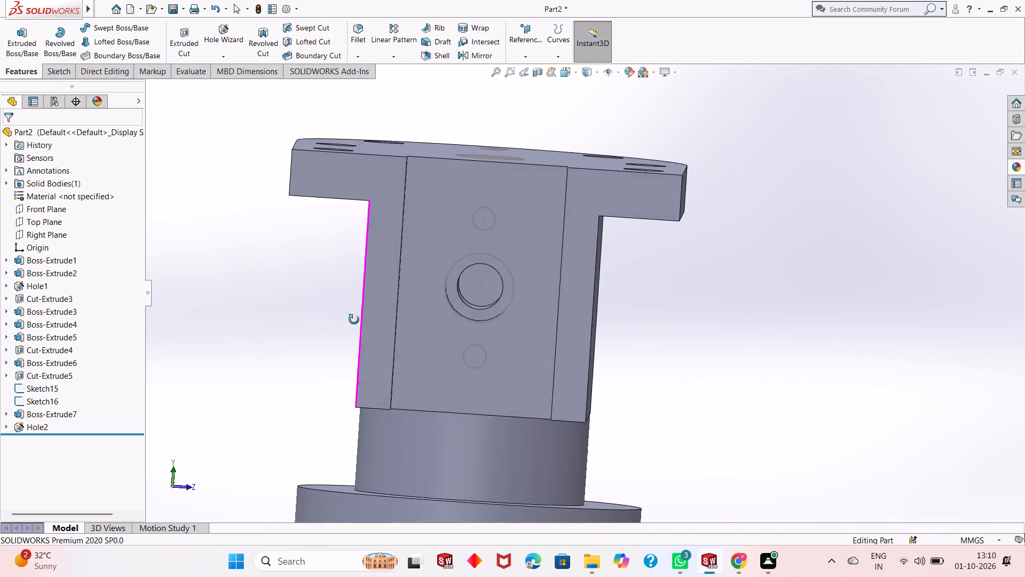
middle_click_drag(354, 319, 289, 336)
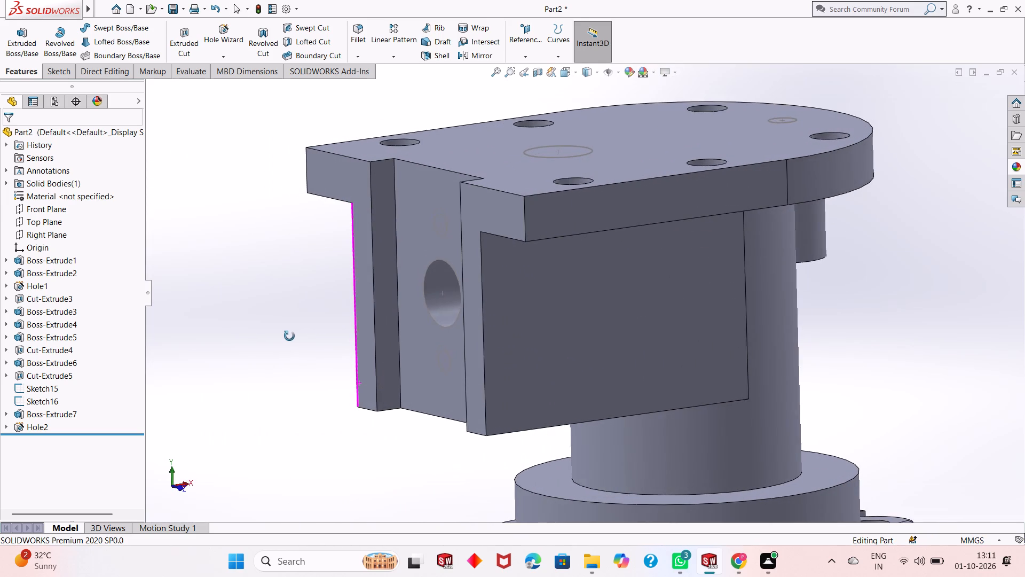
middle_click_drag(289, 336, 278, 338)
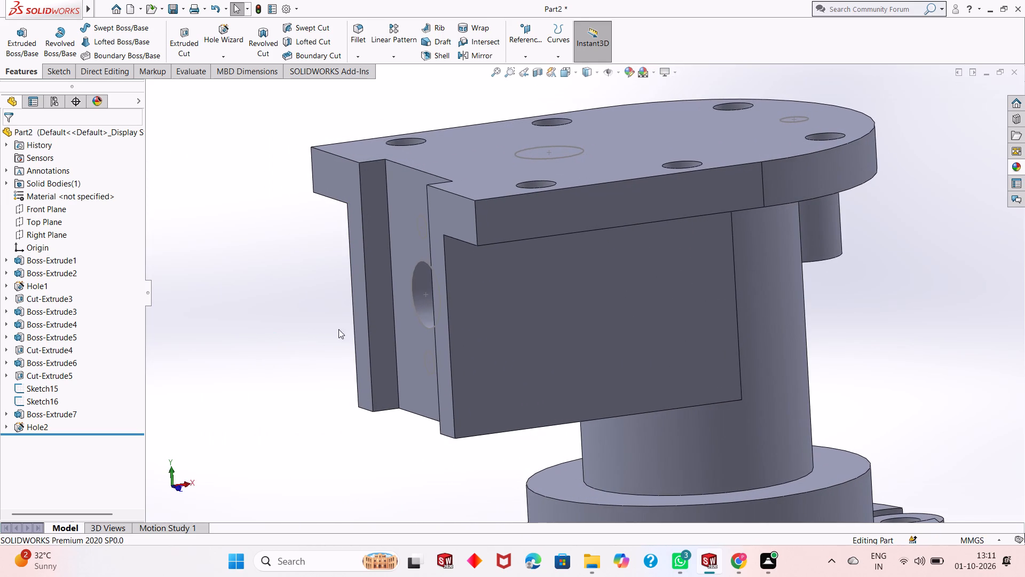
middle_click_drag(314, 329, 396, 307)
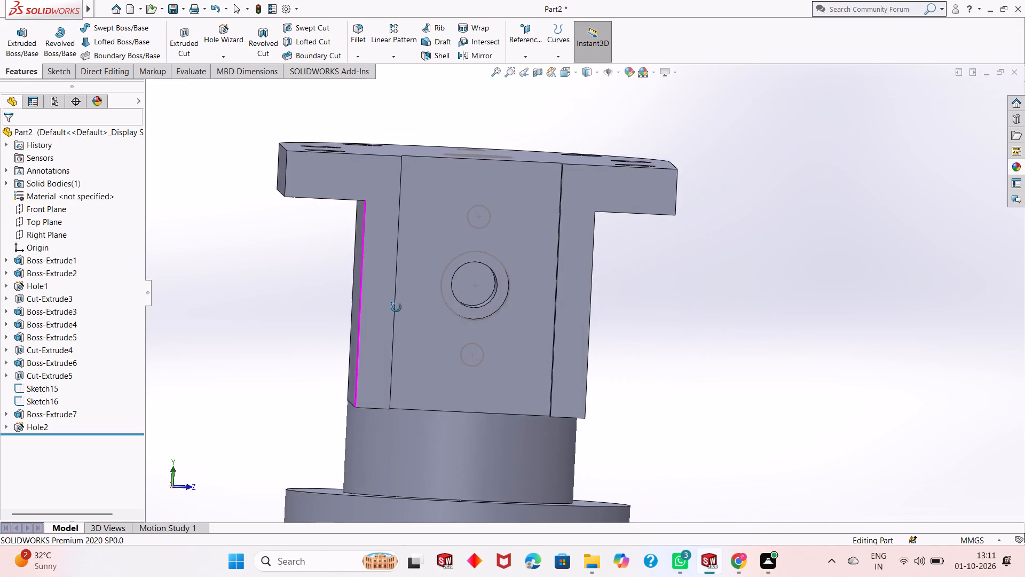
middle_click_drag(396, 307, 414, 310)
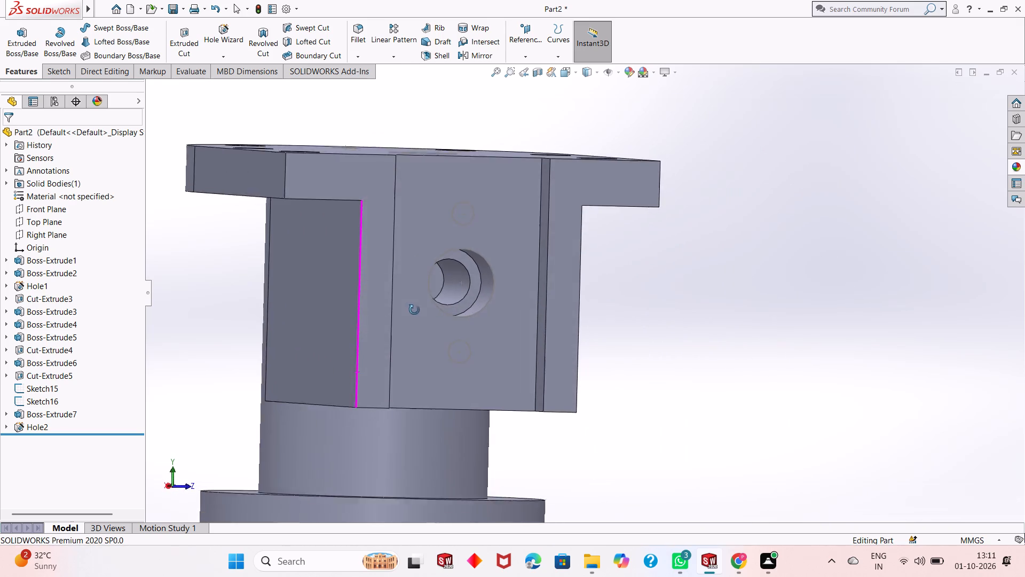
middle_click_drag(414, 310, 369, 323)
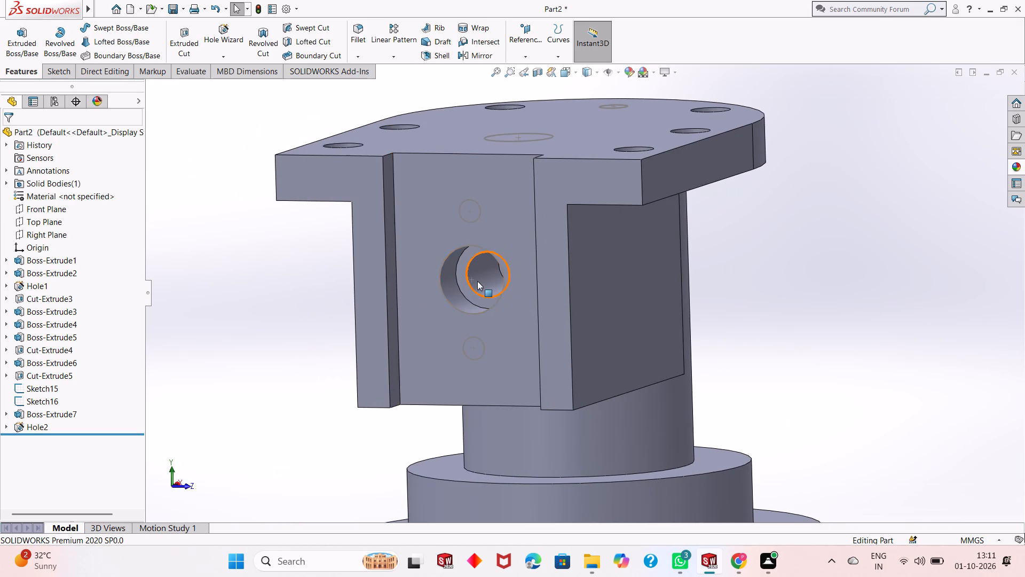
scroll(477, 281, "up", 1)
scroll(515, 245, "down", 2)
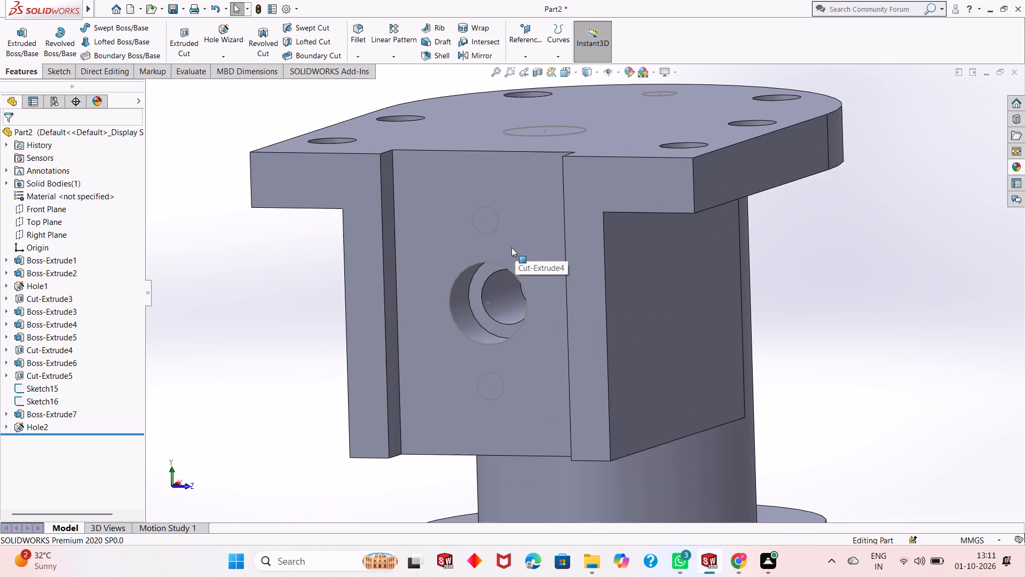
scroll(704, 289, "up", 1)
middle_click_drag(809, 306, 792, 307)
scroll(460, 330, "up", 2)
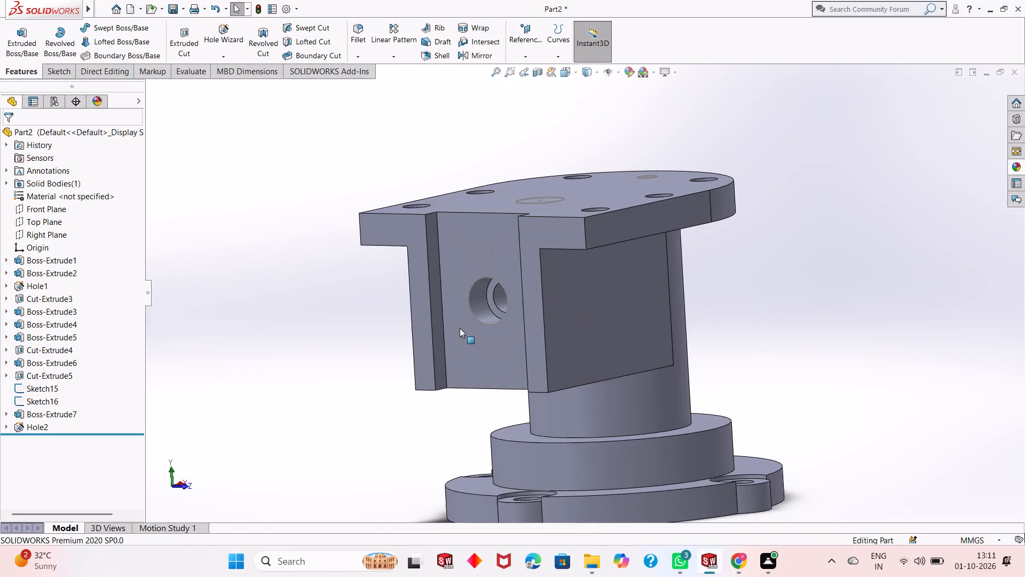
scroll(497, 271, "down", 1)
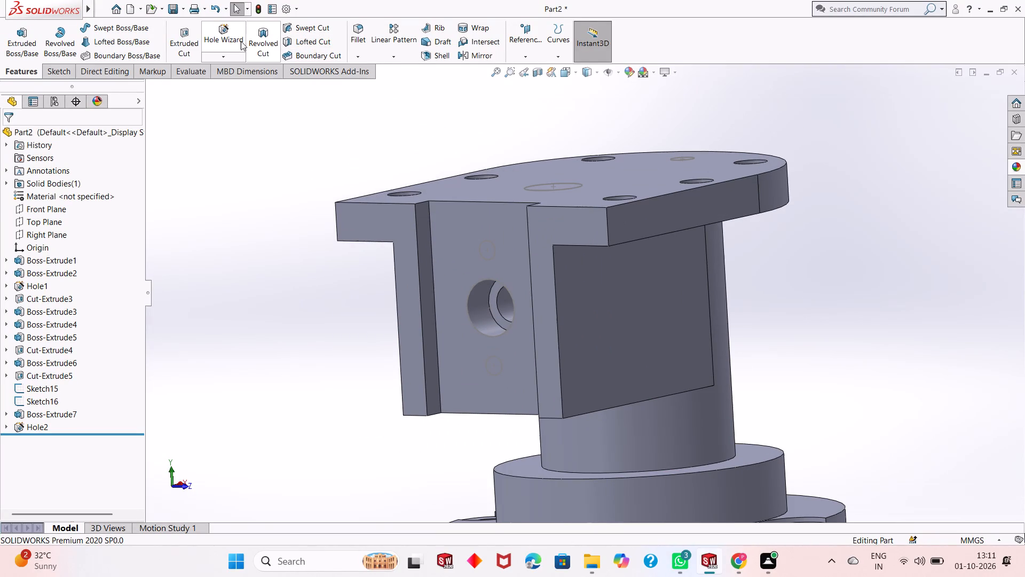
Start a Hole Wizard straight tap hole using the ISO standard and the Bottoming Tapped Hole type.
left_click(227, 44)
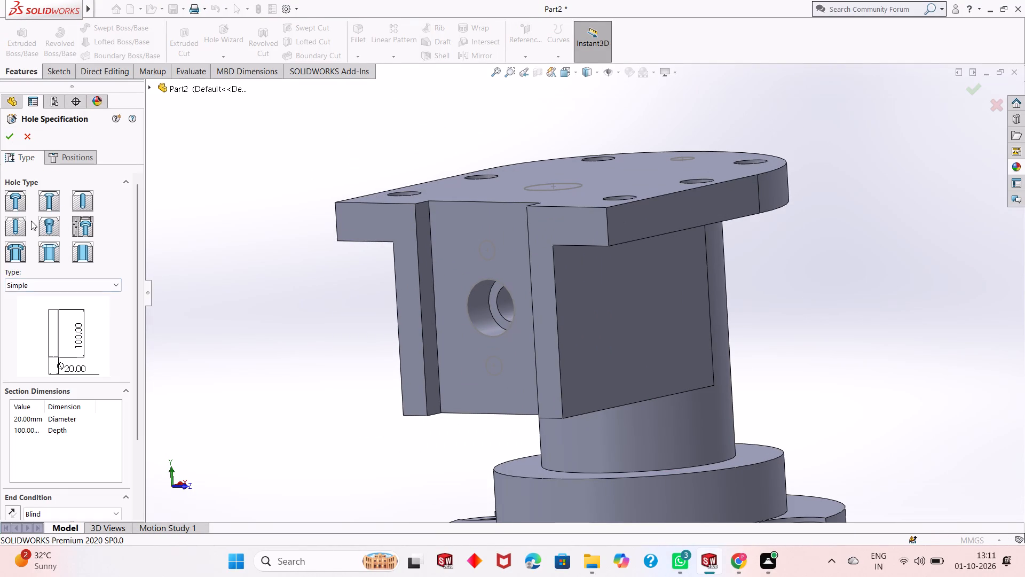
left_click(84, 202)
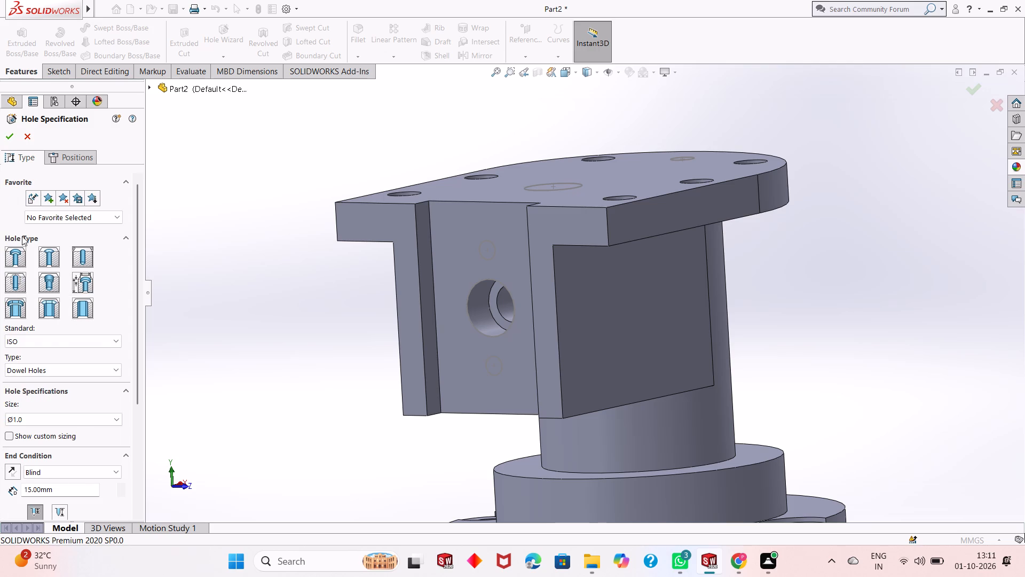
left_click(14, 283)
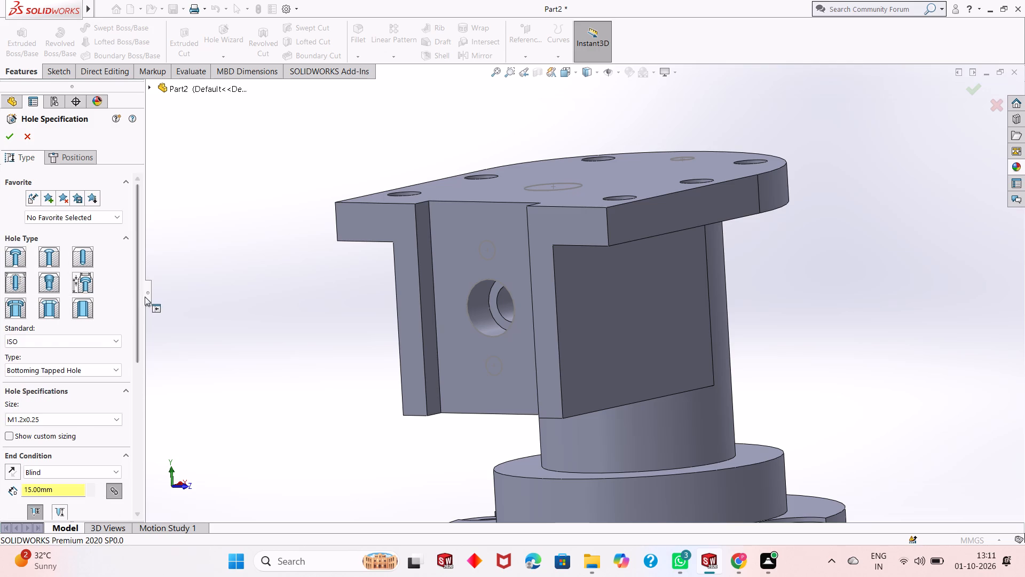
scroll(141, 303, "down", 1)
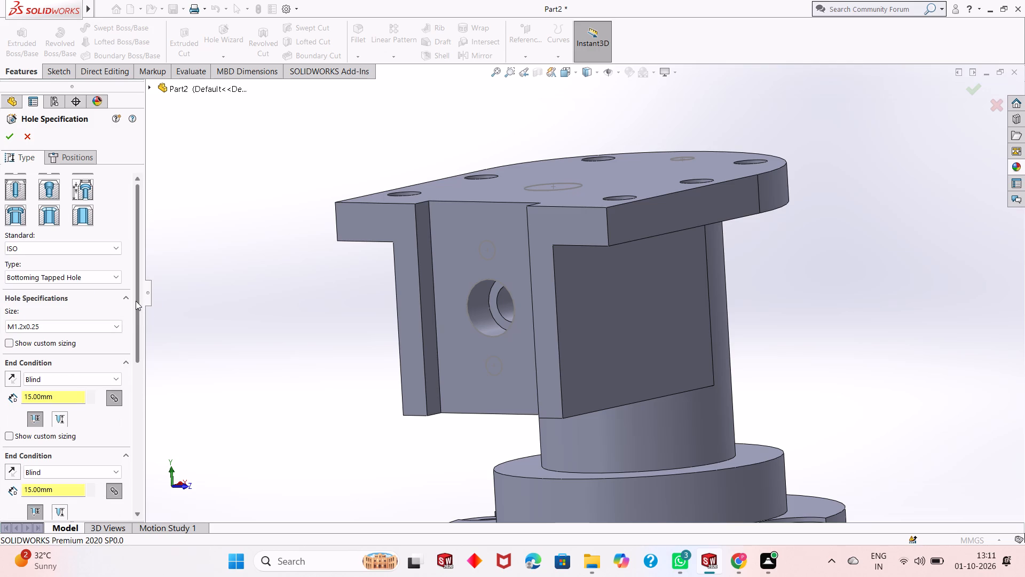
left_click(86, 282)
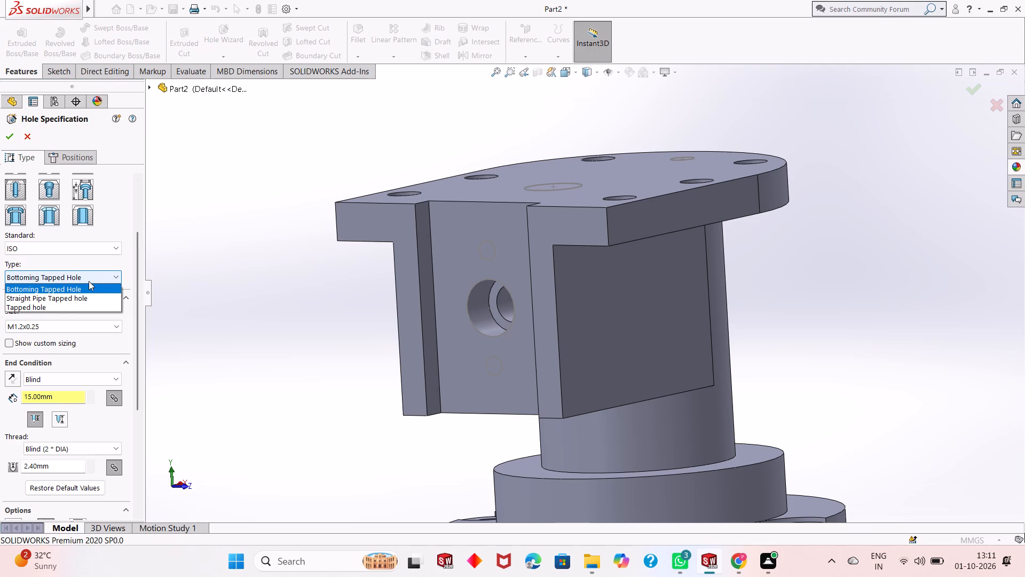
left_click(90, 278)
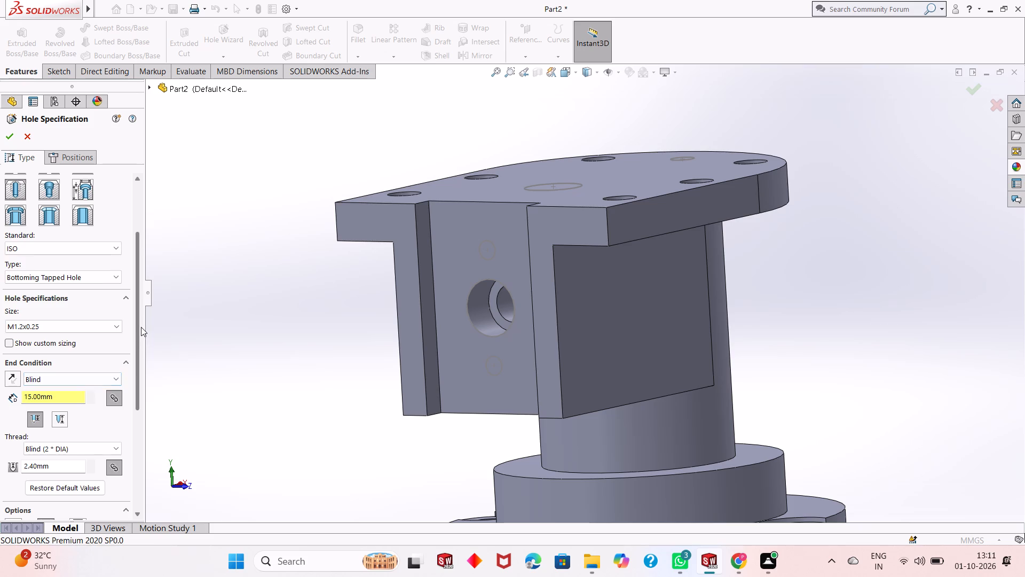
Review the tapped hole's type, size, end condition and thread settings.
scroll(140, 326, "down", 2)
scroll(140, 326, "up", 3)
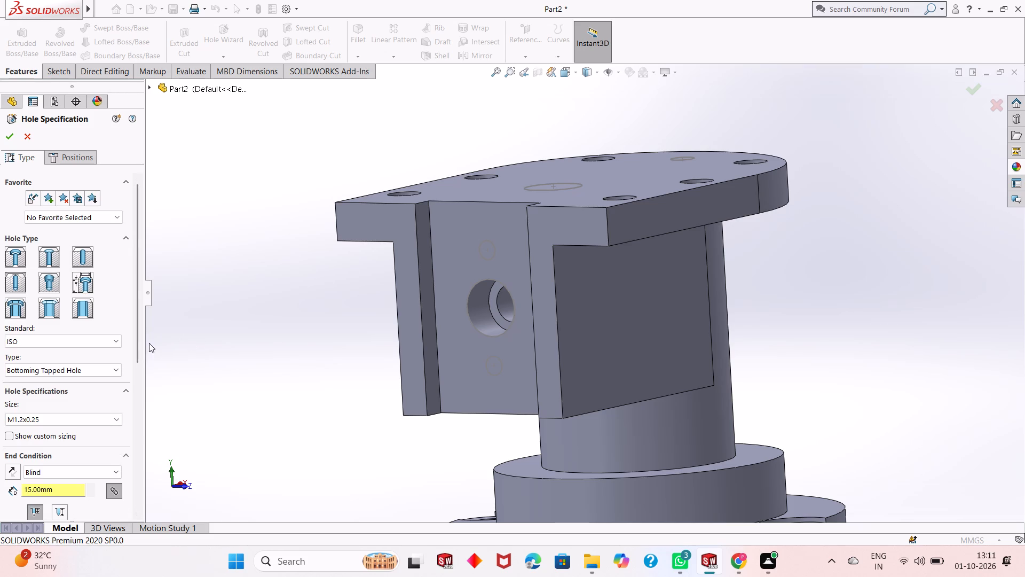
scroll(138, 349, "down", 3)
scroll(138, 350, "up", 4)
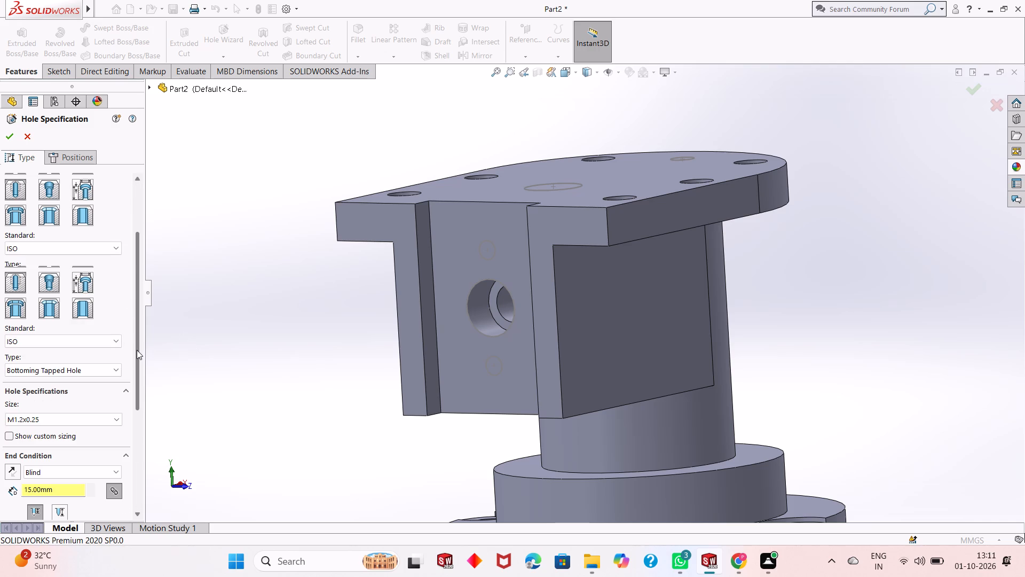
scroll(137, 350, "down", 1)
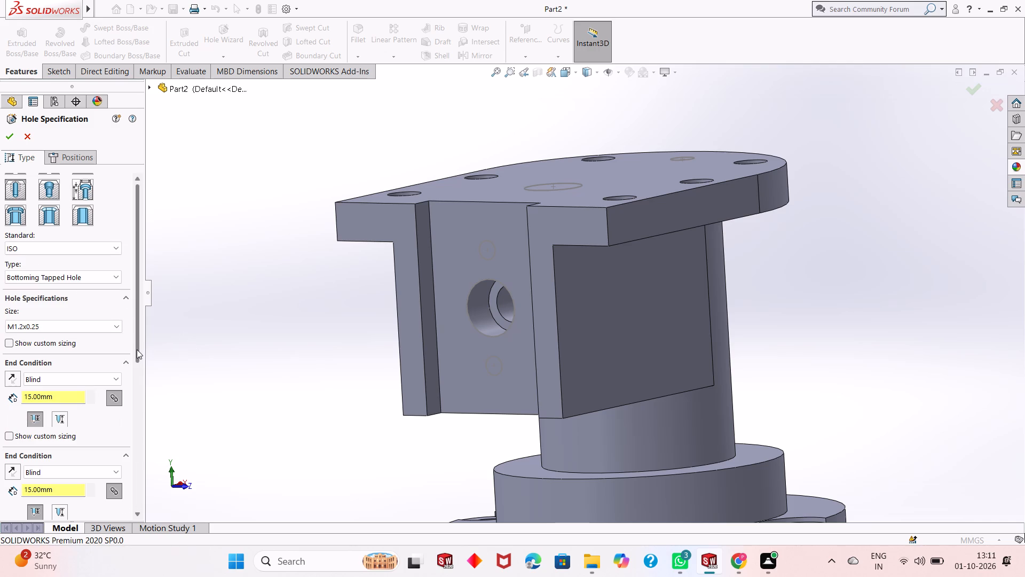
scroll(136, 343, "down", 1)
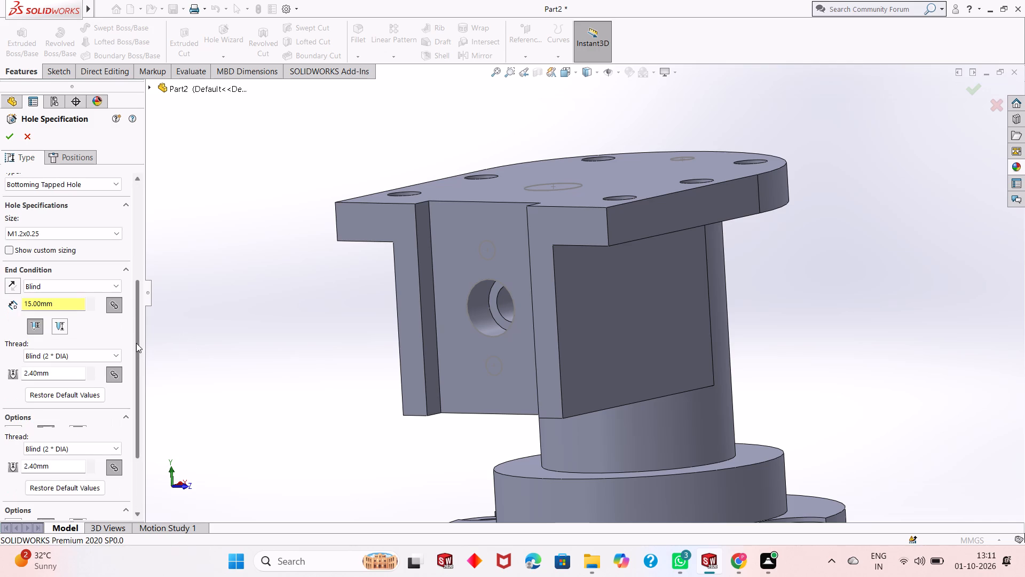
scroll(136, 343, "up", 2)
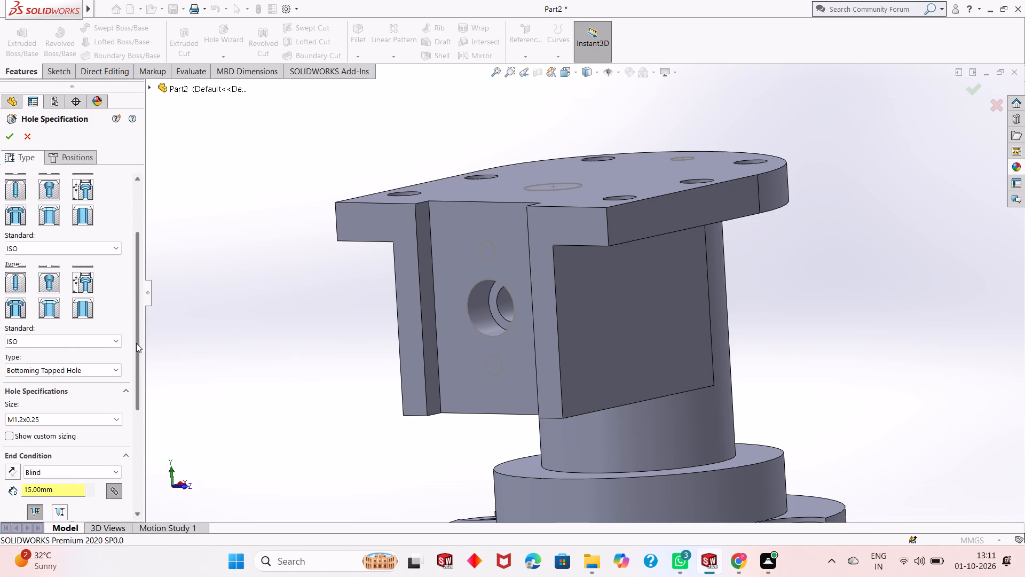
scroll(136, 343, "down", 1)
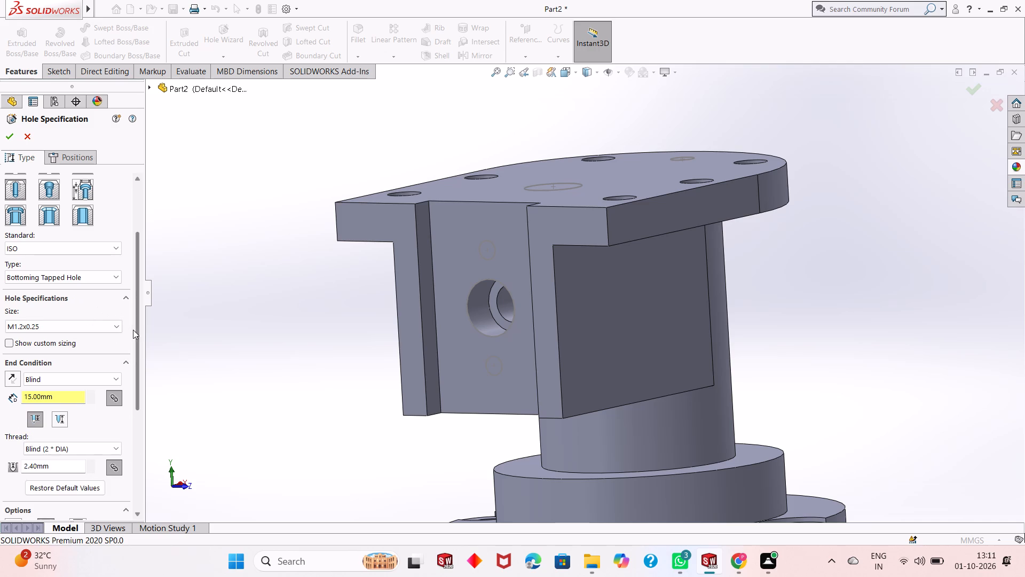
scroll(136, 333, "down", 1)
scroll(136, 333, "up", 1)
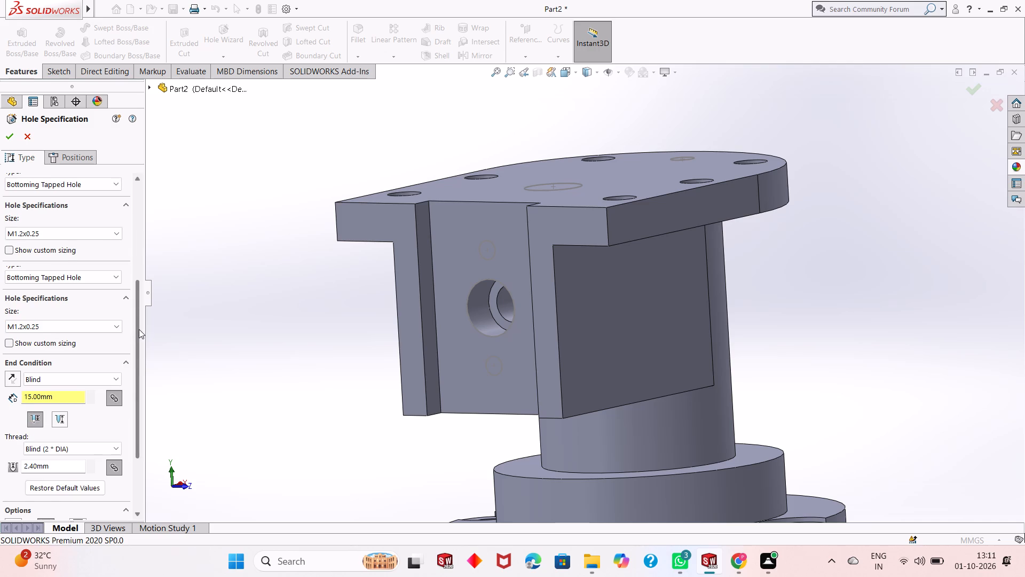
scroll(139, 329, "up", 1)
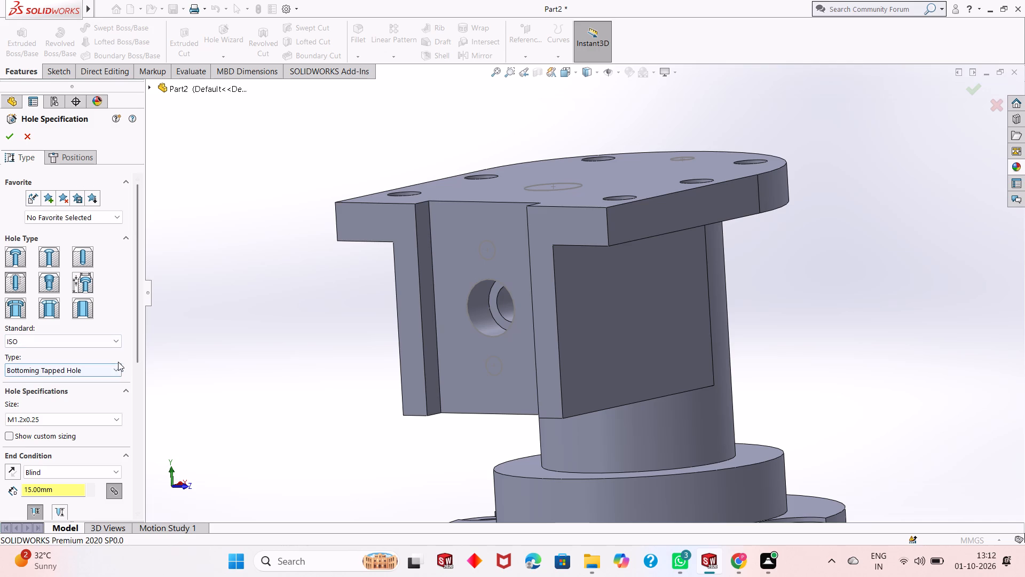
scroll(138, 347, "down", 1)
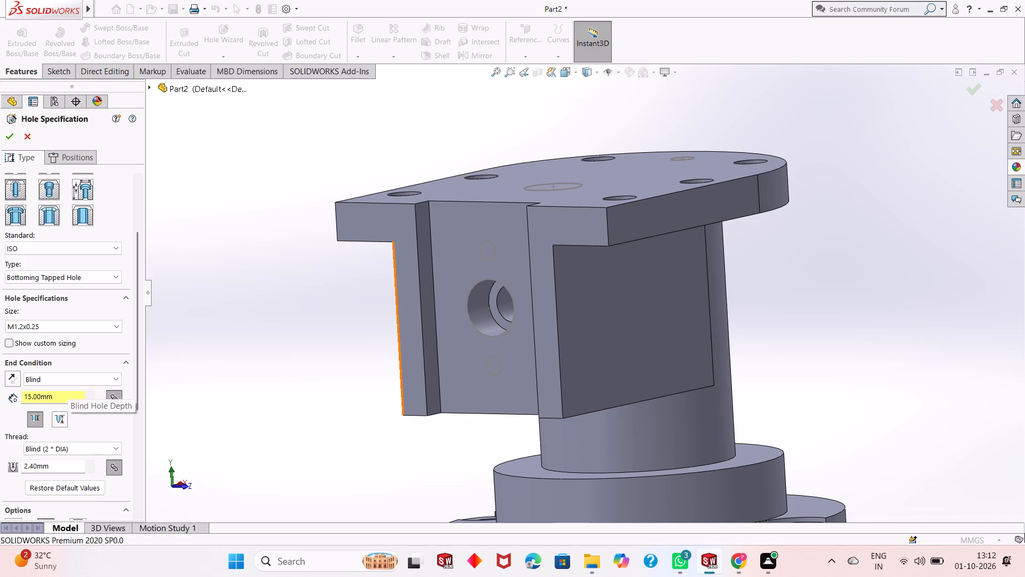
Set the tapped hole's blind depth to 20 mm and its size to M6, and check the thread and countersink options.
key("2")
double_click(67, 395)
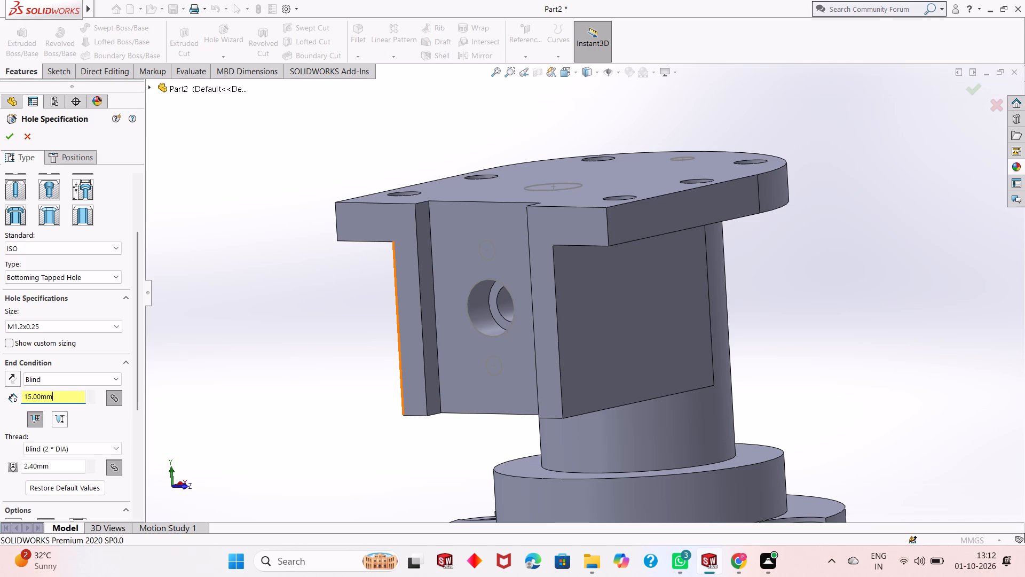
type("20")
key("Return")
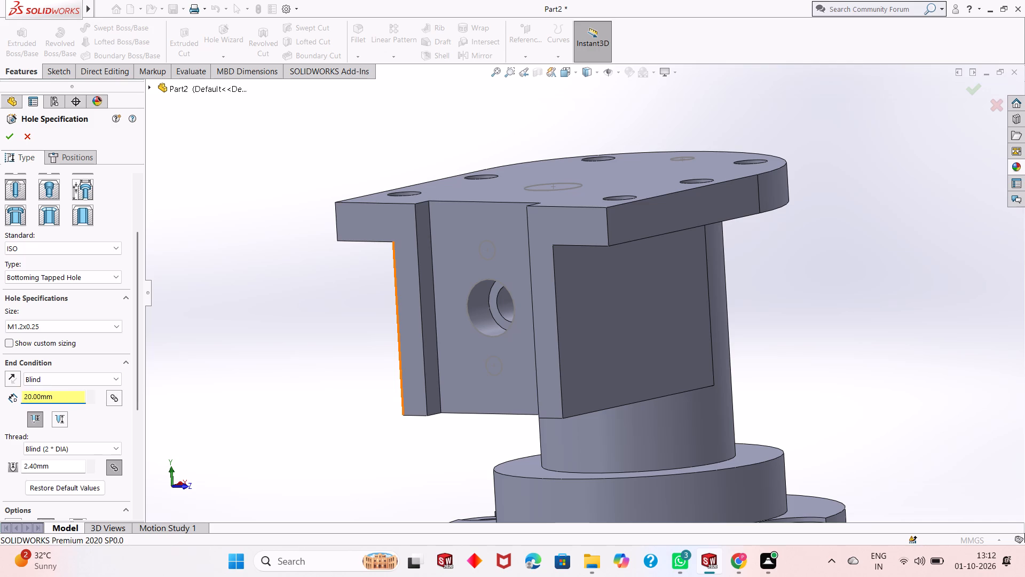
scroll(139, 419, "down", 1)
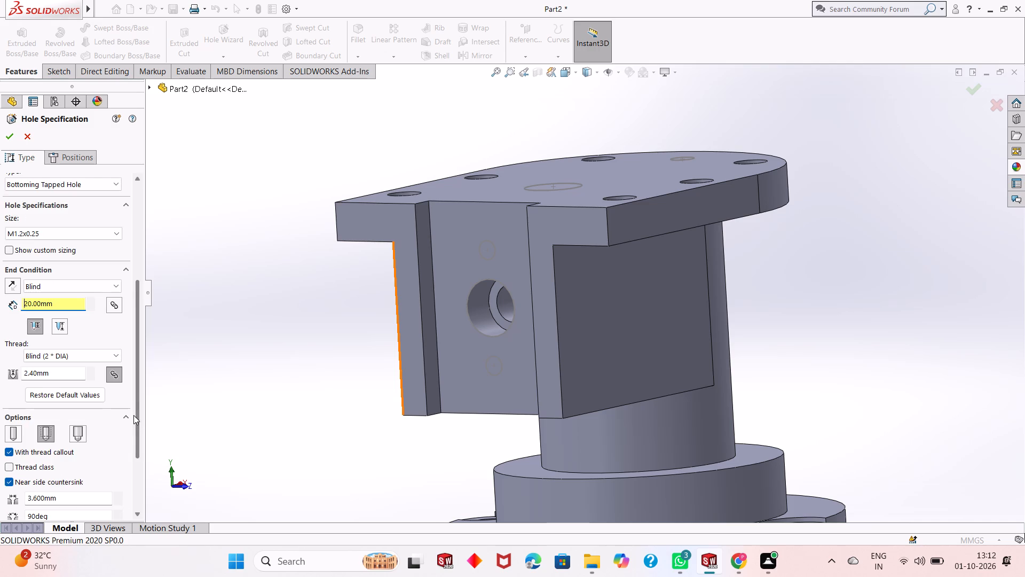
scroll(135, 420, "up", 1)
left_click(80, 330)
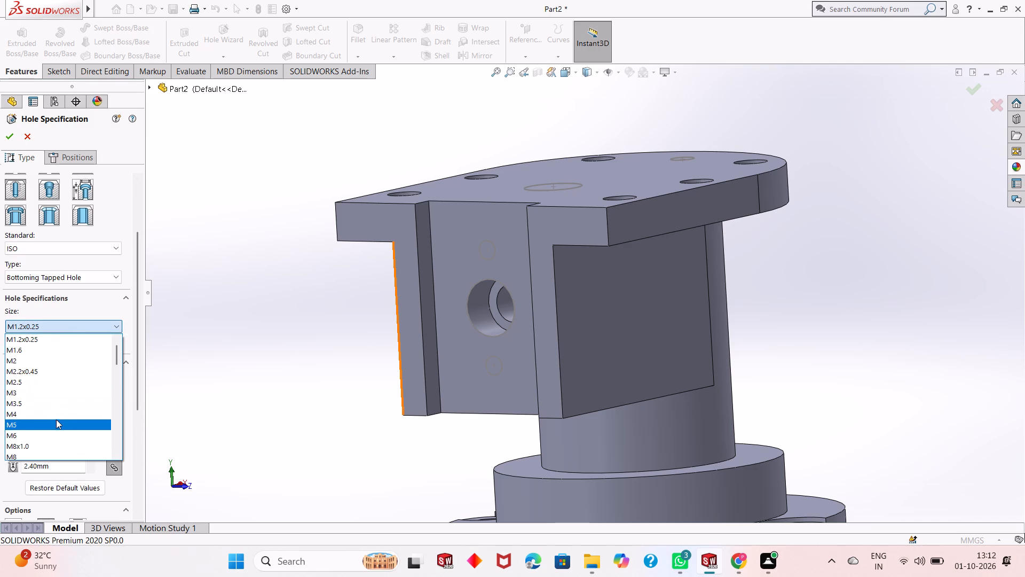
left_click(55, 435)
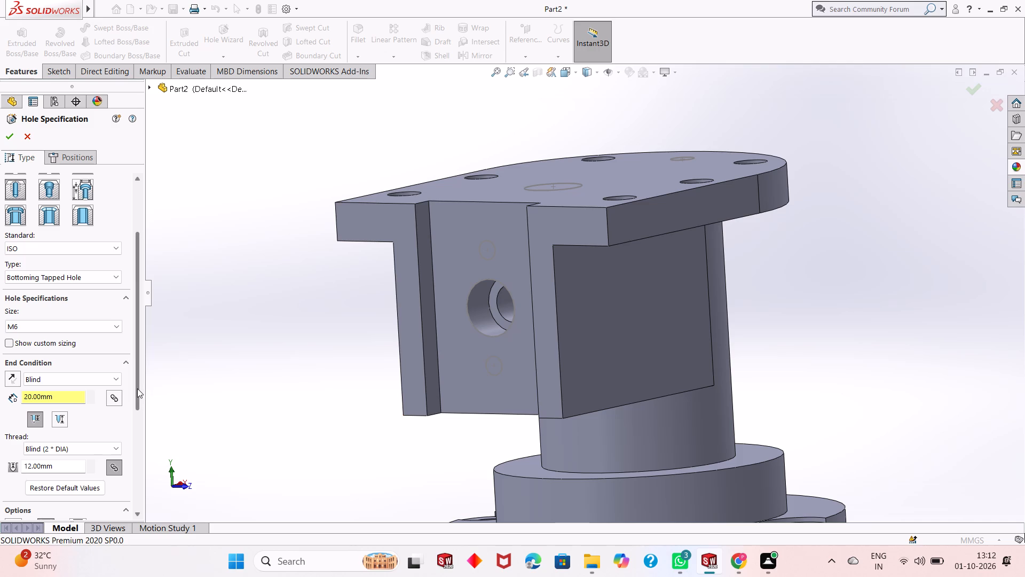
scroll(137, 388, "down", 1)
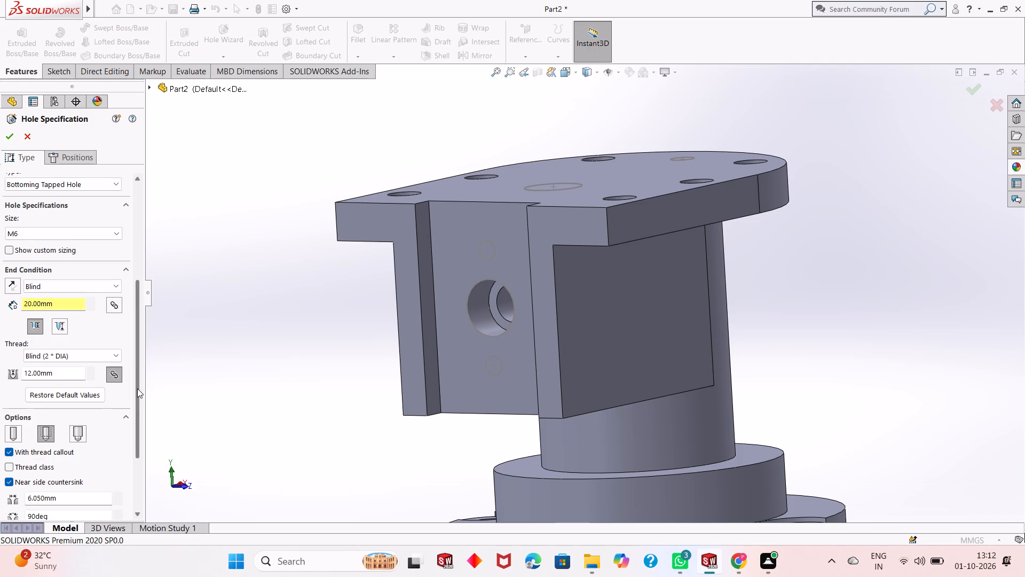
scroll(137, 388, "up", 1)
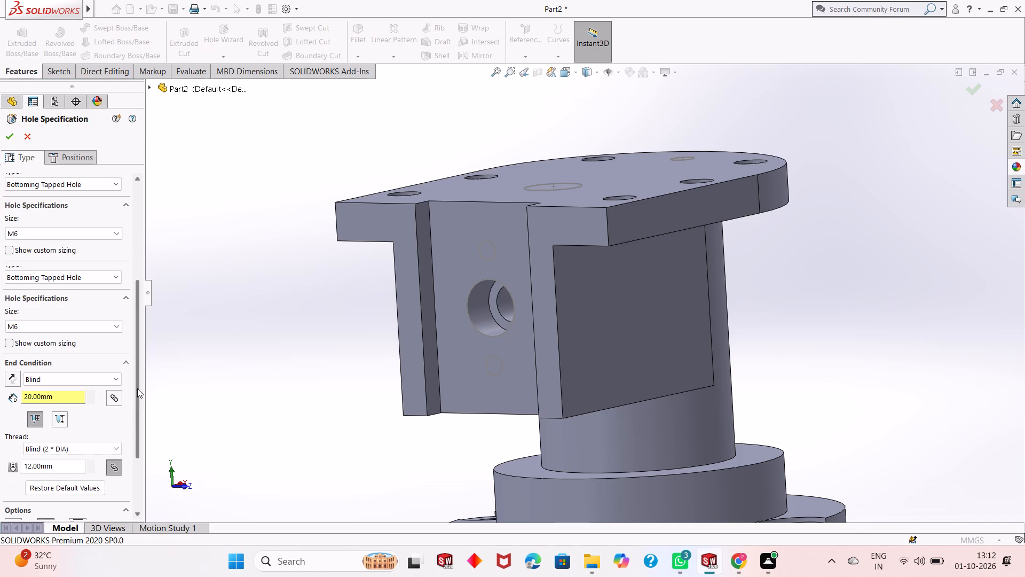
scroll(139, 393, "down", 1)
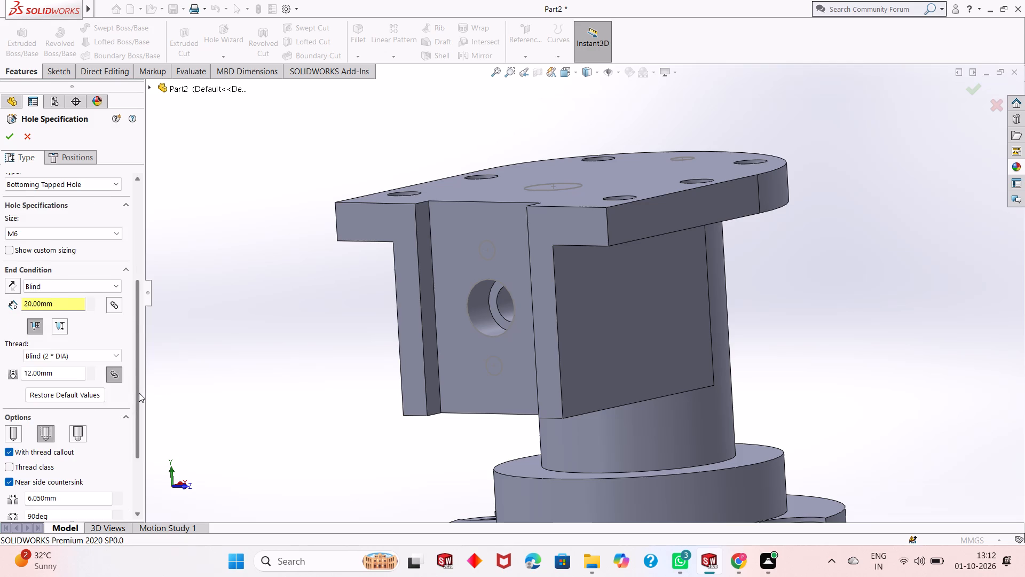
scroll(139, 393, "down", 1)
scroll(139, 393, "up", 1)
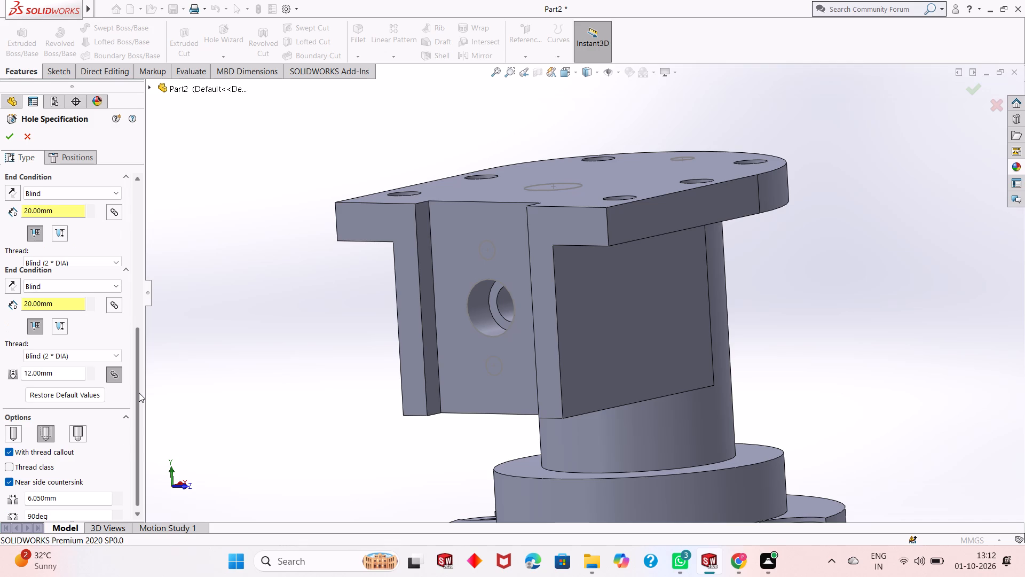
Turn off the near side countersink for the tapped hole and review its remaining thread and tolerance options.
scroll(133, 470, "down", 1)
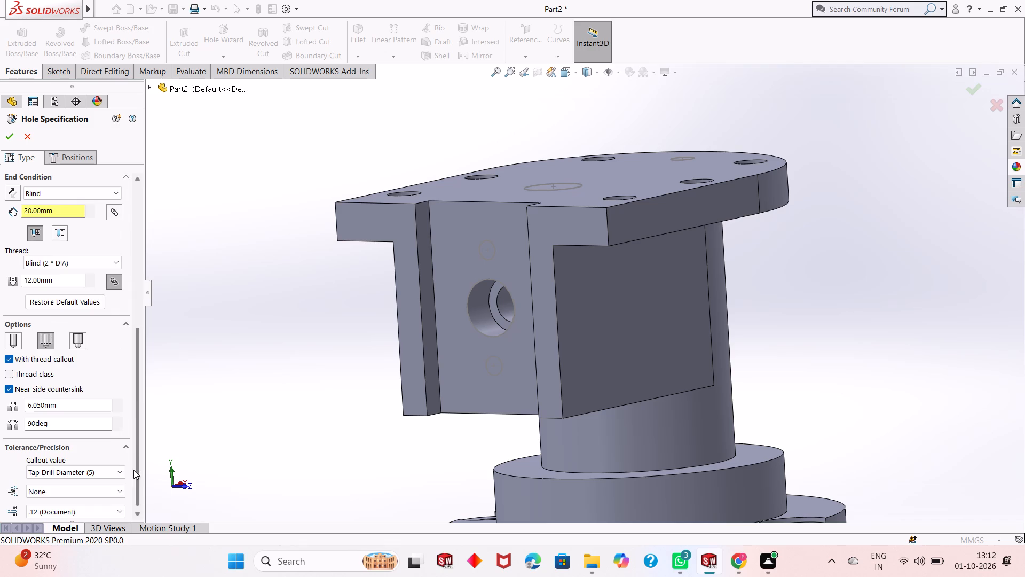
left_click(12, 389)
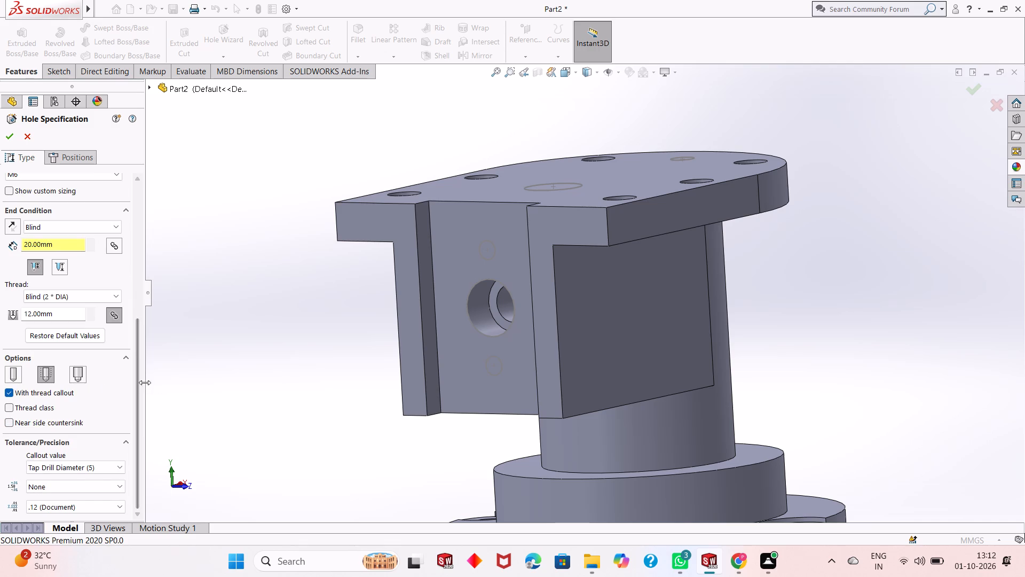
scroll(140, 386, "up", 1)
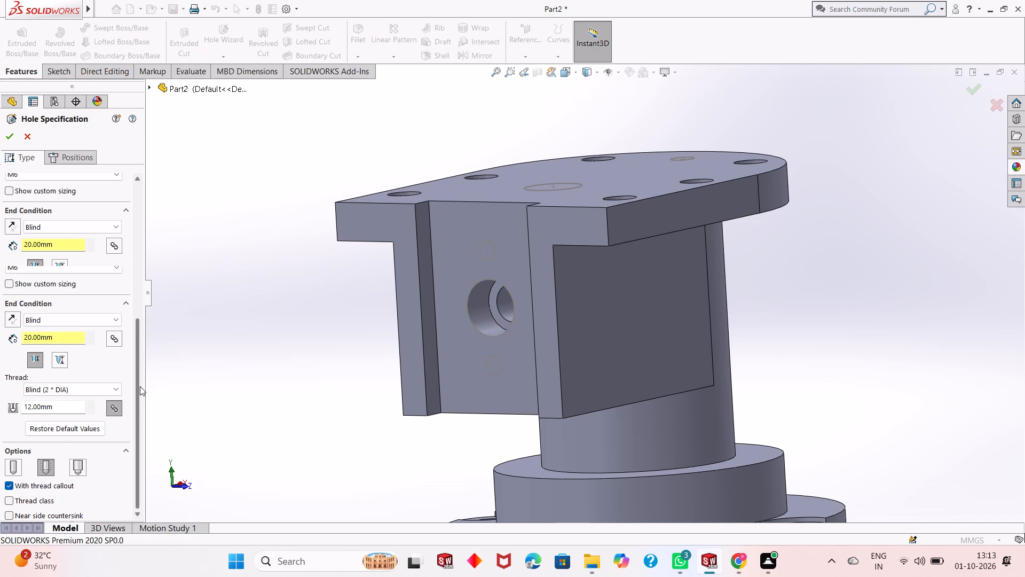
scroll(140, 386, "down", 1)
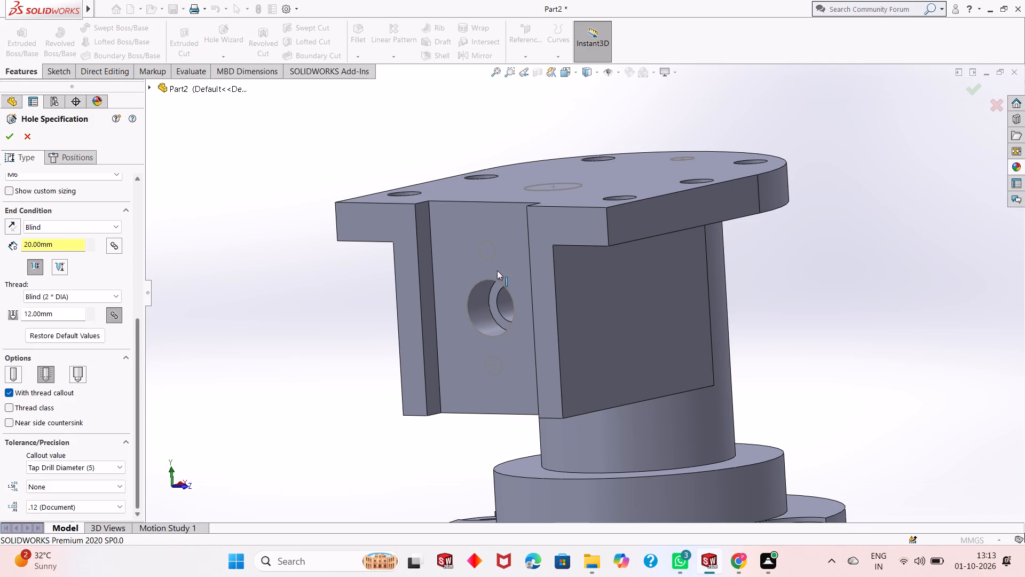
Preview the M6 tapped hole against the upper small sketched circle on the side block's recessed face.
left_click(70, 154)
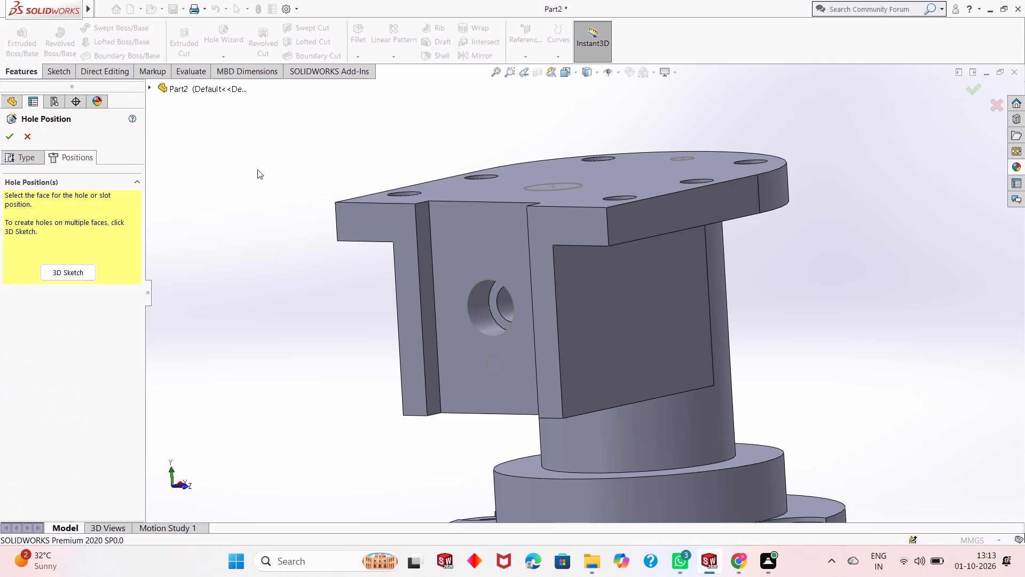
left_click(500, 223)
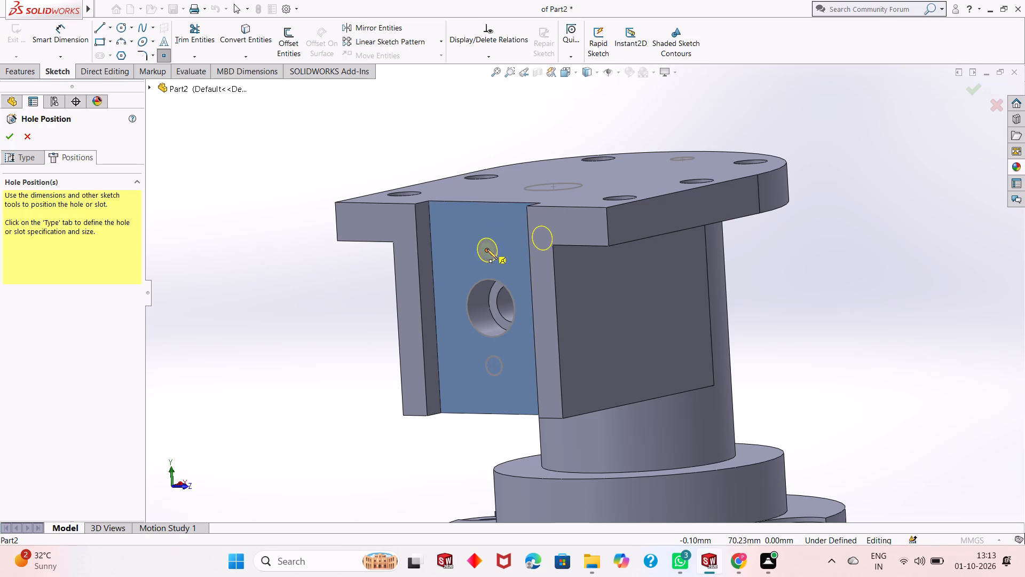
scroll(488, 251, "down", 4)
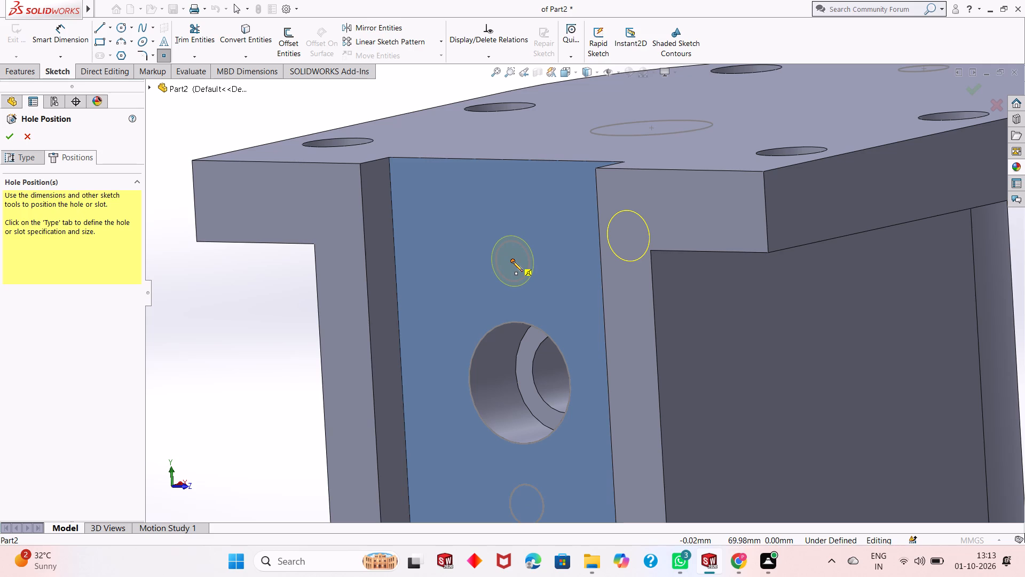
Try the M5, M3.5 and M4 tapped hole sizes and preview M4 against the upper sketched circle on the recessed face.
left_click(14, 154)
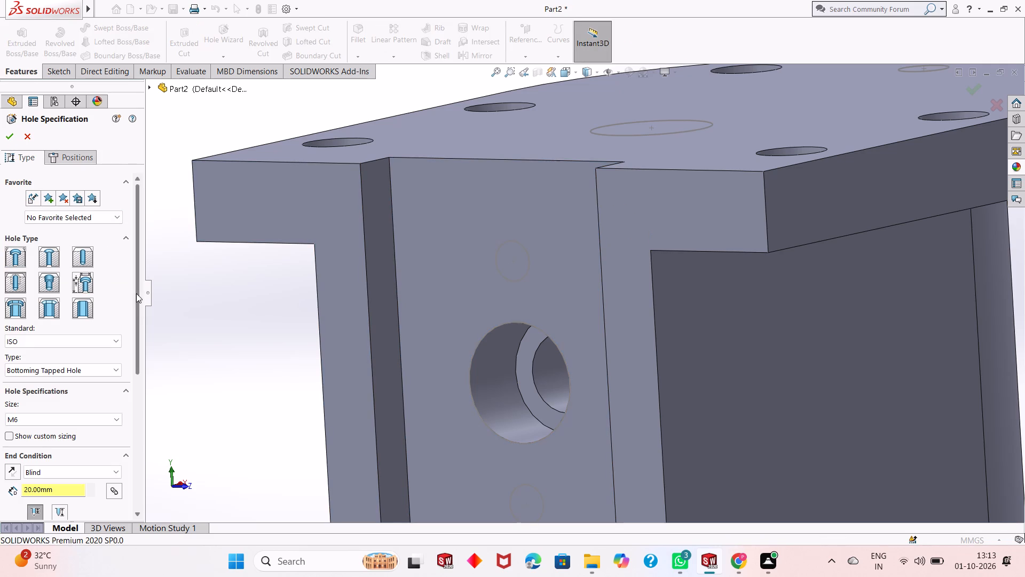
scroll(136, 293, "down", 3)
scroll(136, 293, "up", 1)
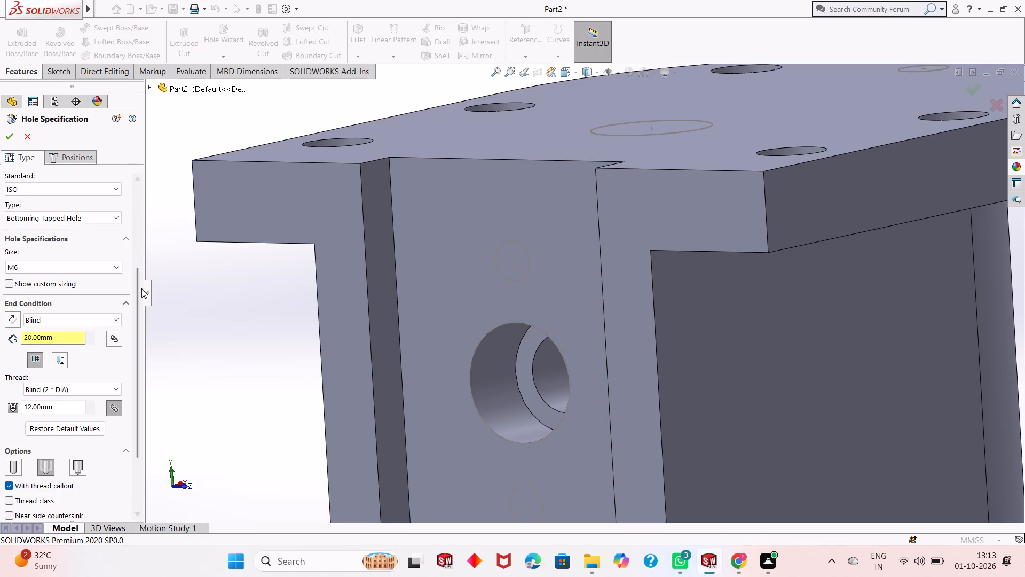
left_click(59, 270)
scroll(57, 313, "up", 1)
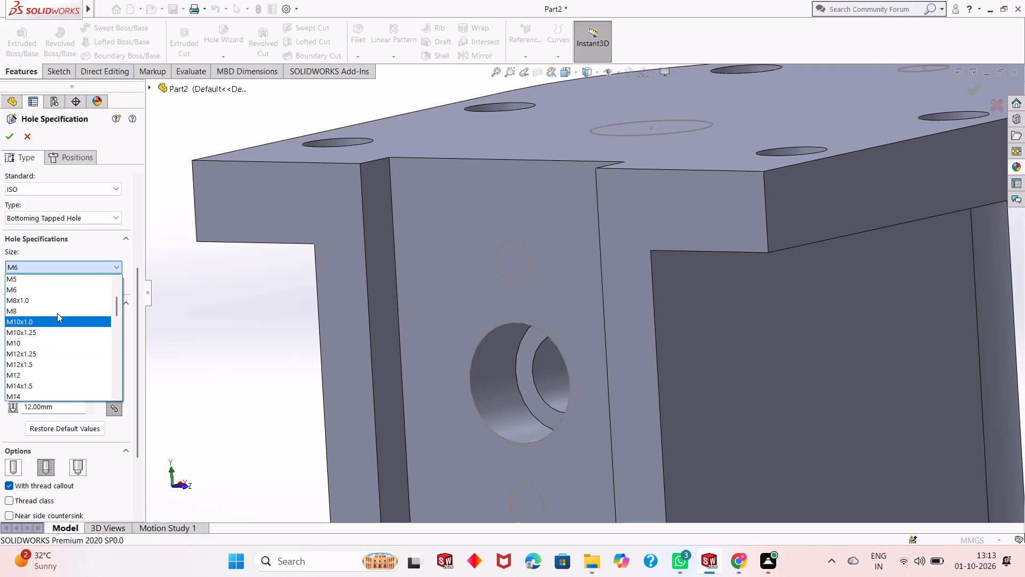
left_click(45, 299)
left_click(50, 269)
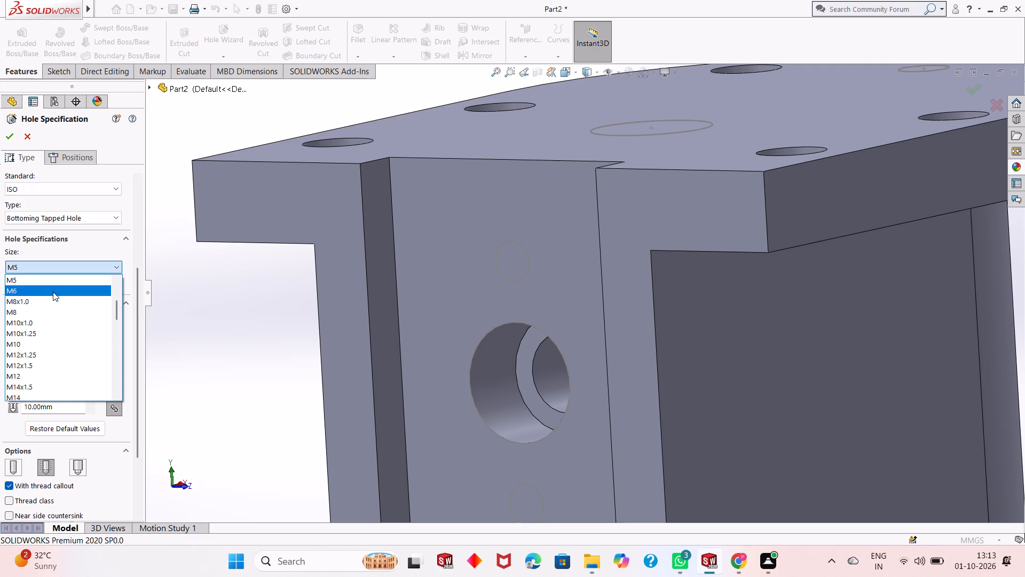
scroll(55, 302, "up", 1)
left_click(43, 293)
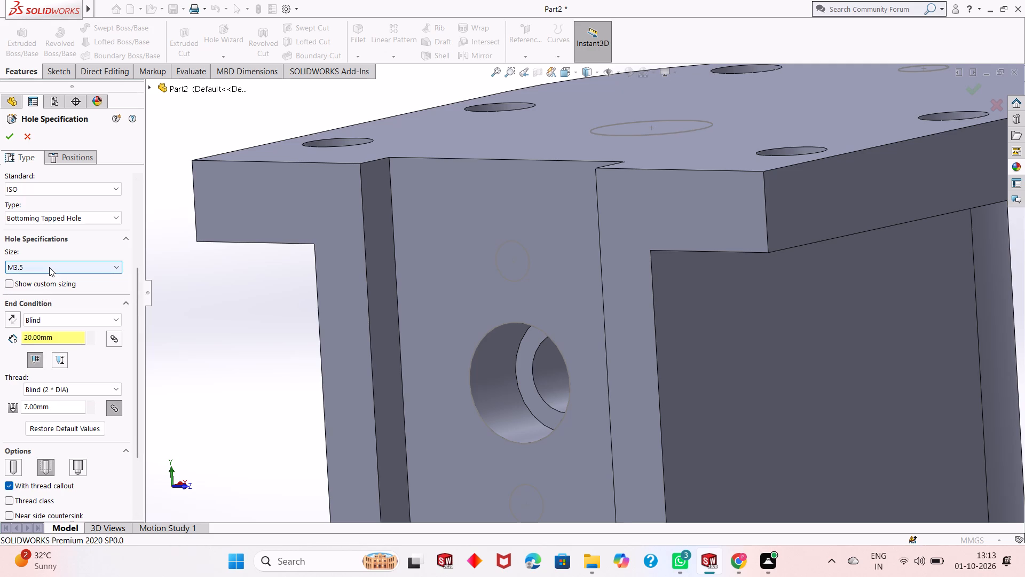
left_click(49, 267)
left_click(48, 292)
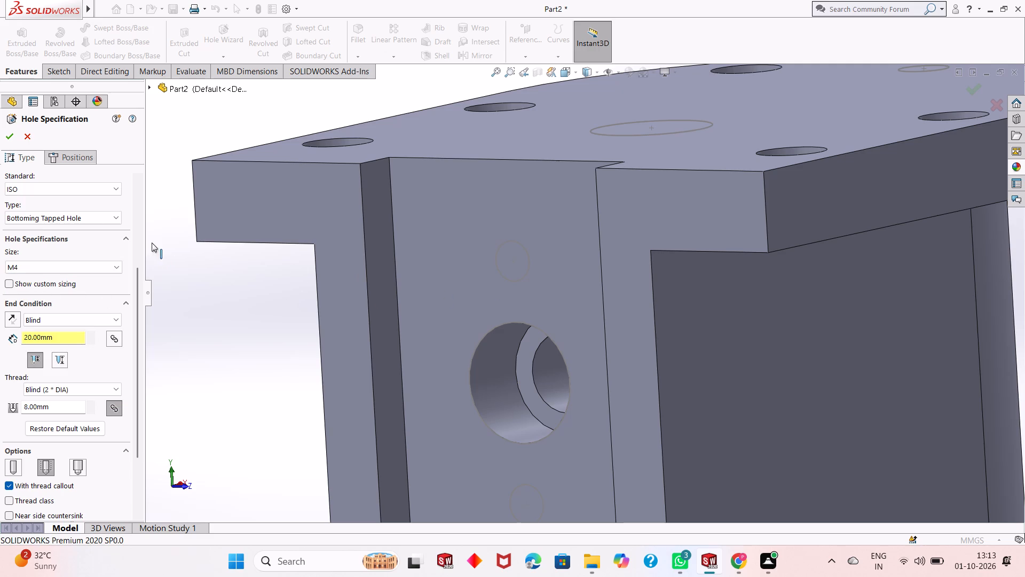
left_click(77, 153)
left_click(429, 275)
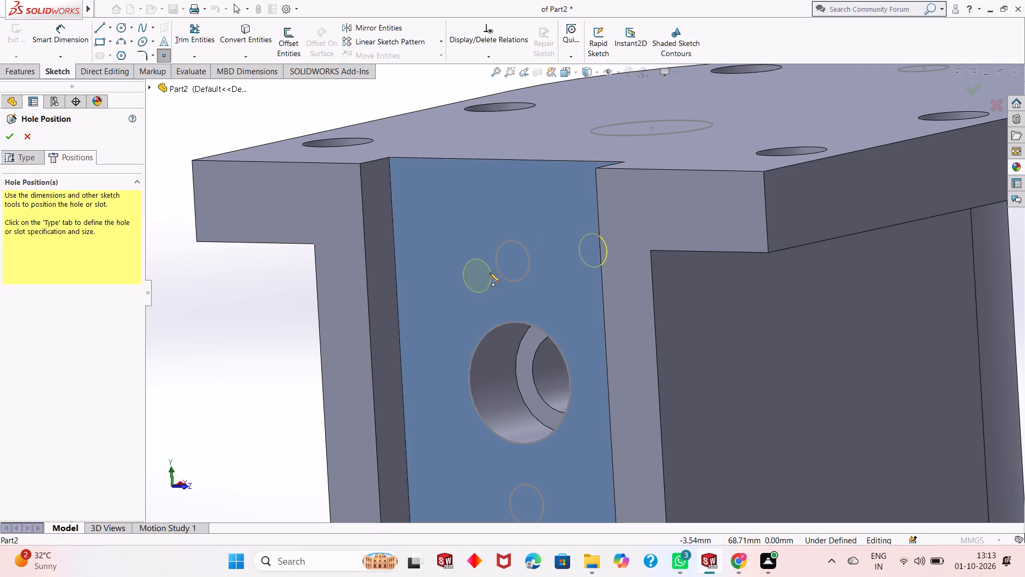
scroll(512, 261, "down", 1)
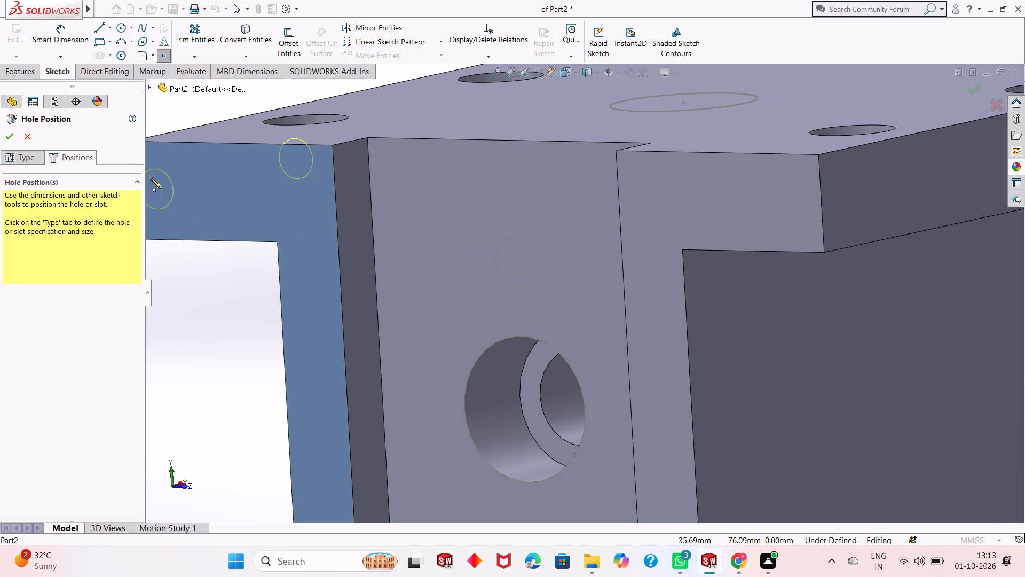
Set the tapped hole's size to M5.
left_click(19, 158)
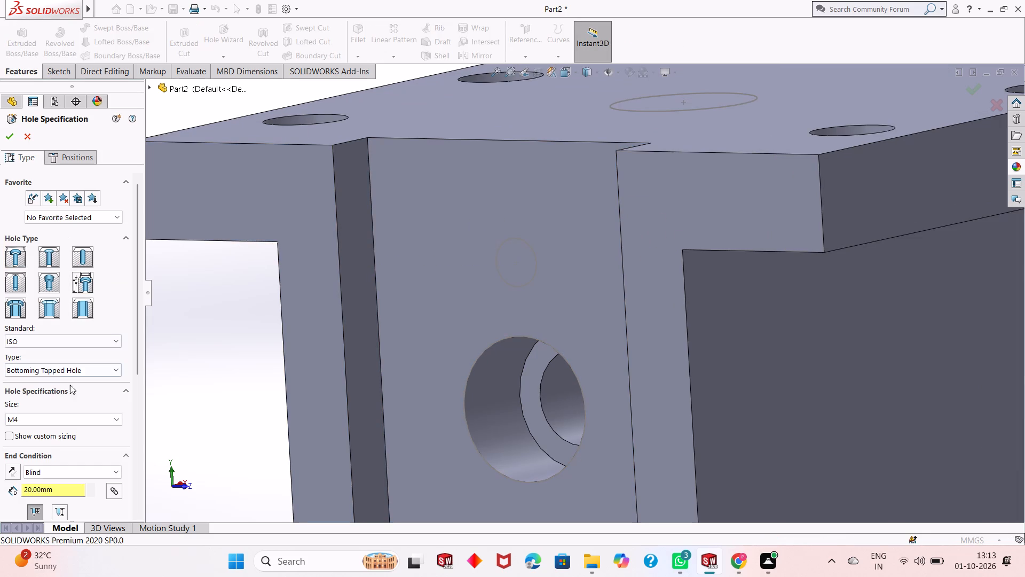
left_click(97, 415)
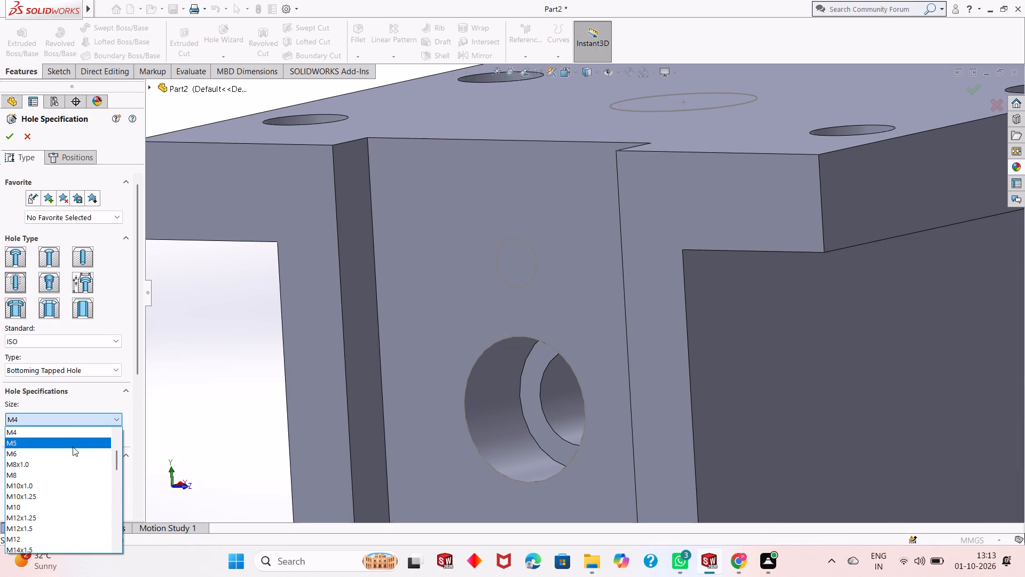
left_click(73, 447)
Place two M5 tapped holes on the recessed face, centred on the small sketched circles above and below the counterbored hole.
left_click(67, 157)
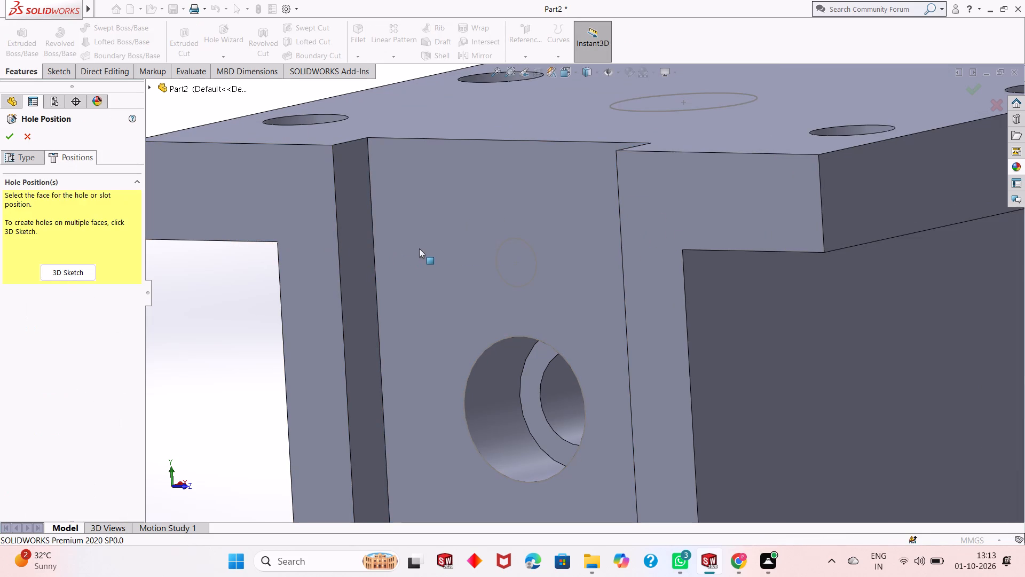
left_click(419, 248)
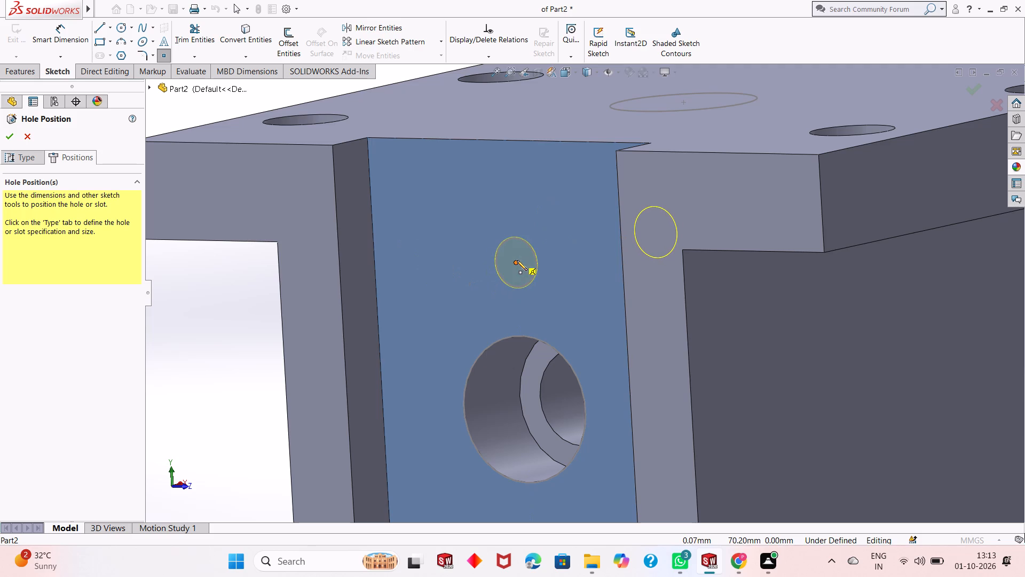
left_click(515, 262)
scroll(483, 287, "up", 3)
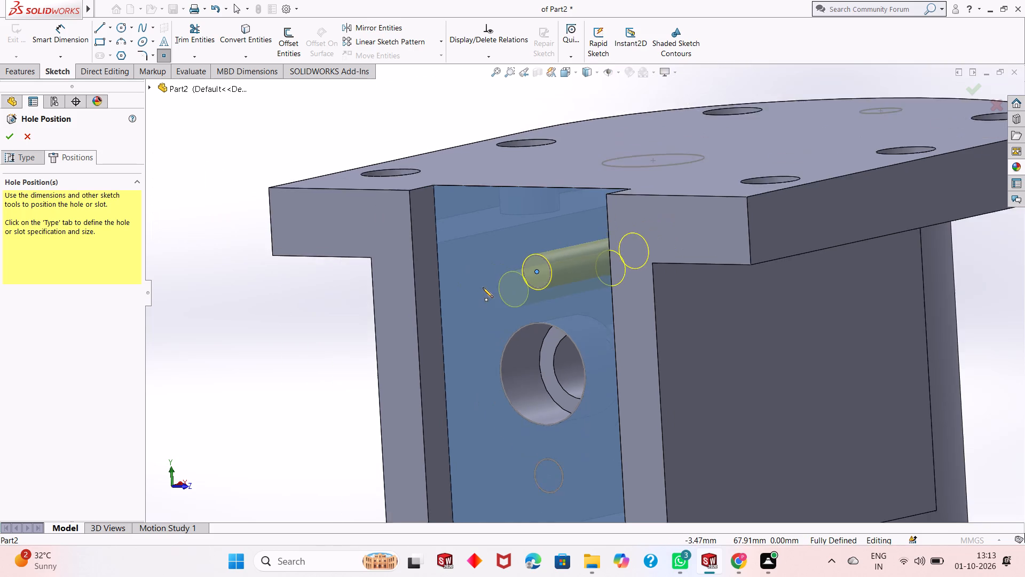
scroll(483, 287, "up", 3)
scroll(536, 401, "down", 5)
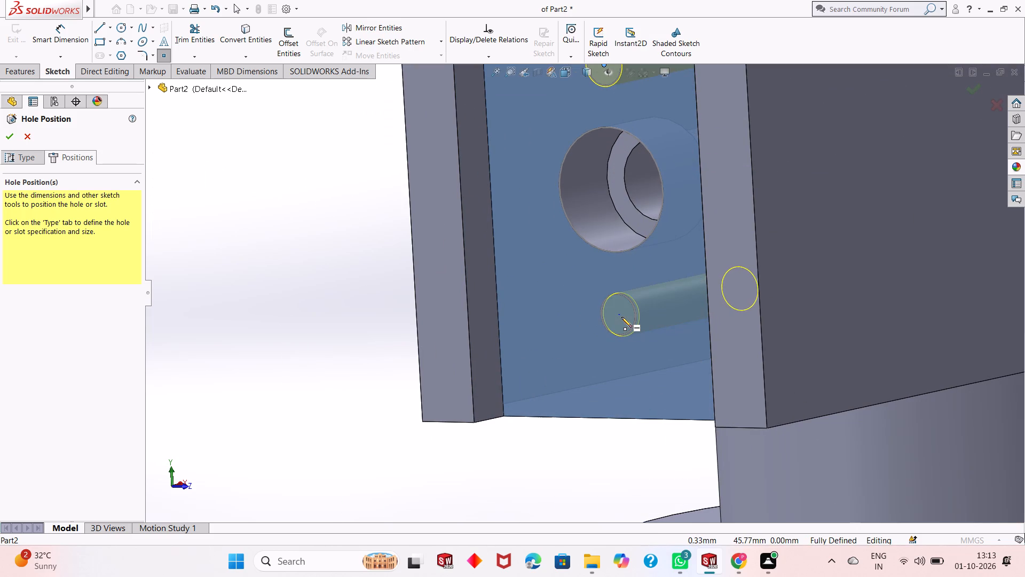
left_click(619, 316)
scroll(564, 330, "up", 1)
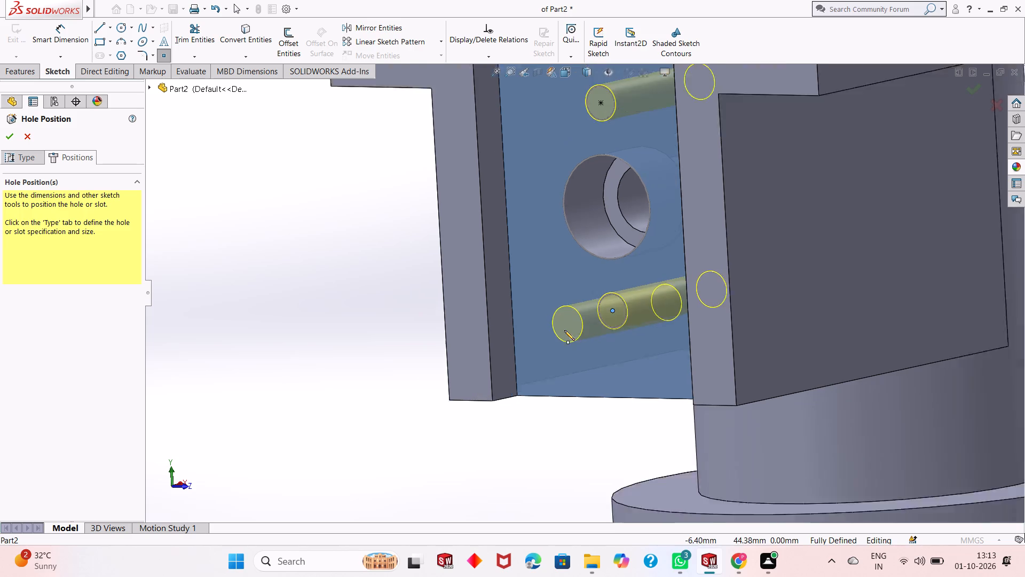
scroll(564, 330, "up", 5)
scroll(617, 158, "down", 2)
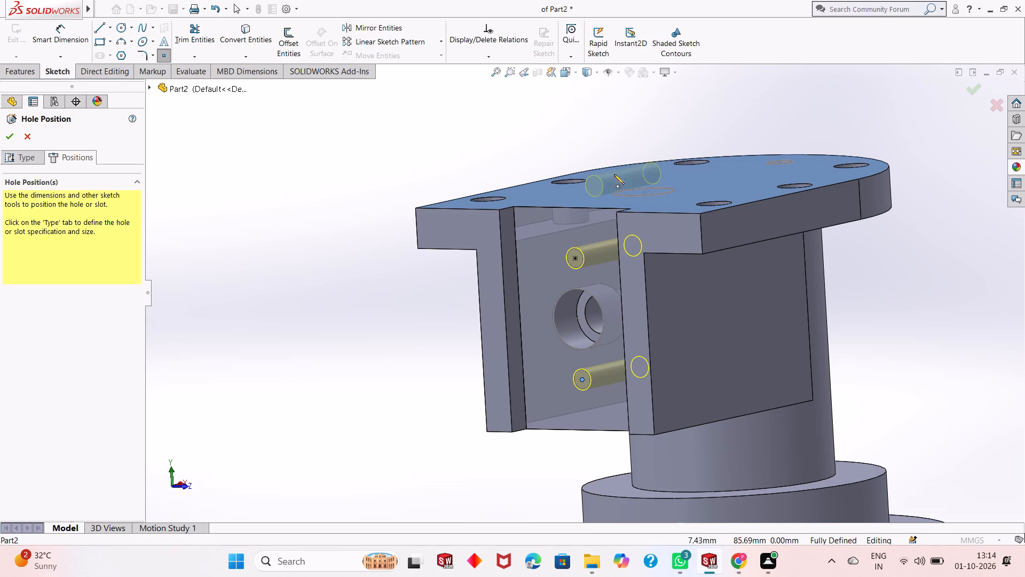
left_click(12, 141)
key("Escape")
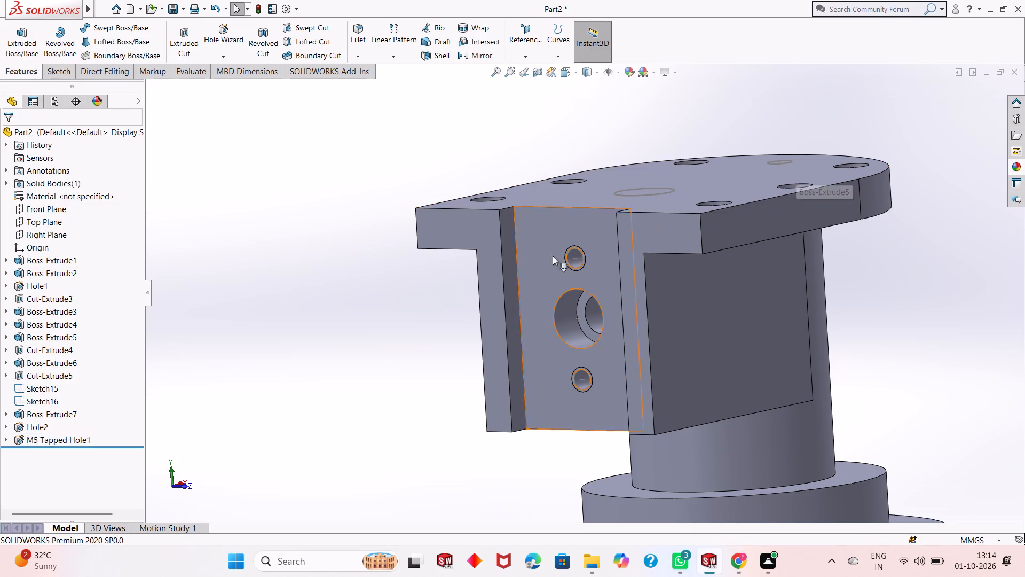
key("Escape")
Examine the upper tapped hole's edges up close and compare them with its sketched locating circle.
scroll(591, 277, "down", 6)
scroll(553, 255, "down", 3)
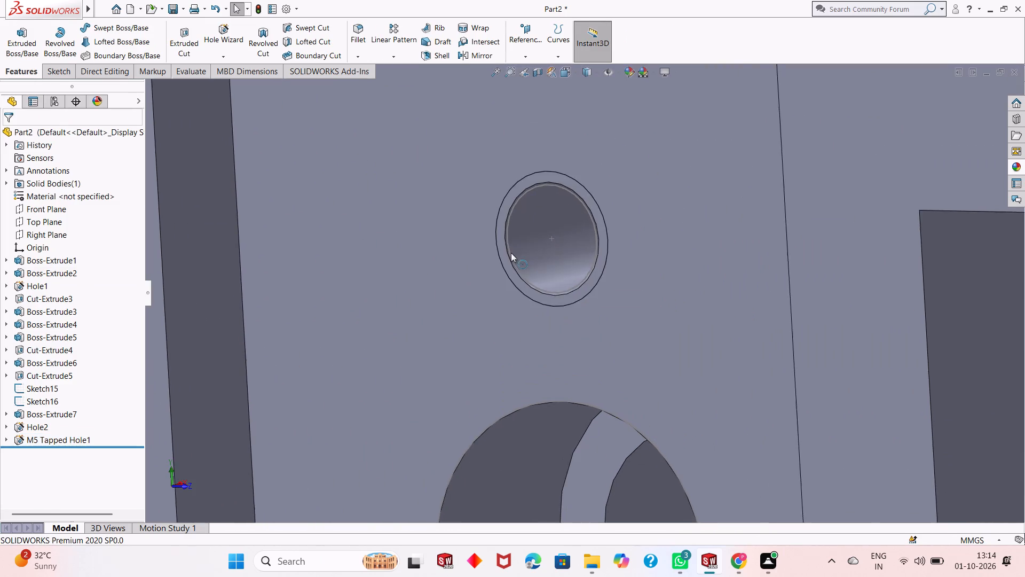
scroll(511, 254, "up", 6)
scroll(581, 275, "down", 7)
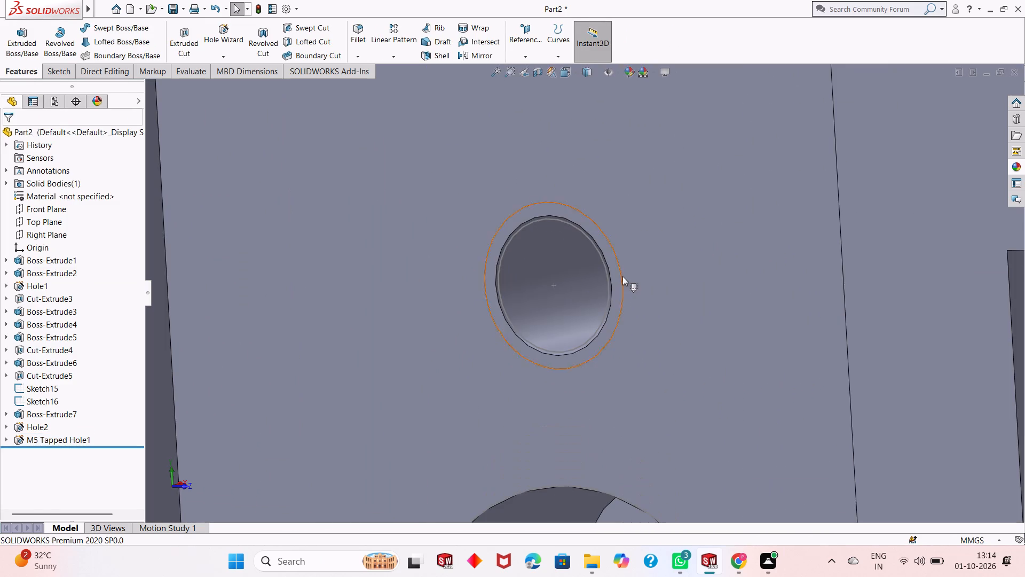
scroll(622, 276, "down", 3)
middle_click_drag(539, 306, 546, 306)
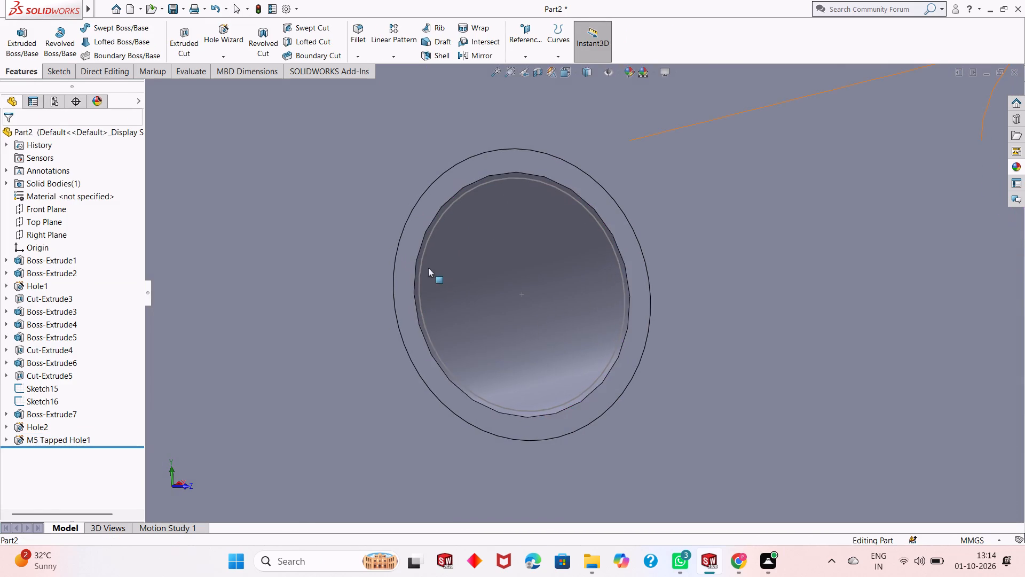
left_click(421, 271)
scroll(478, 291, "up", 1)
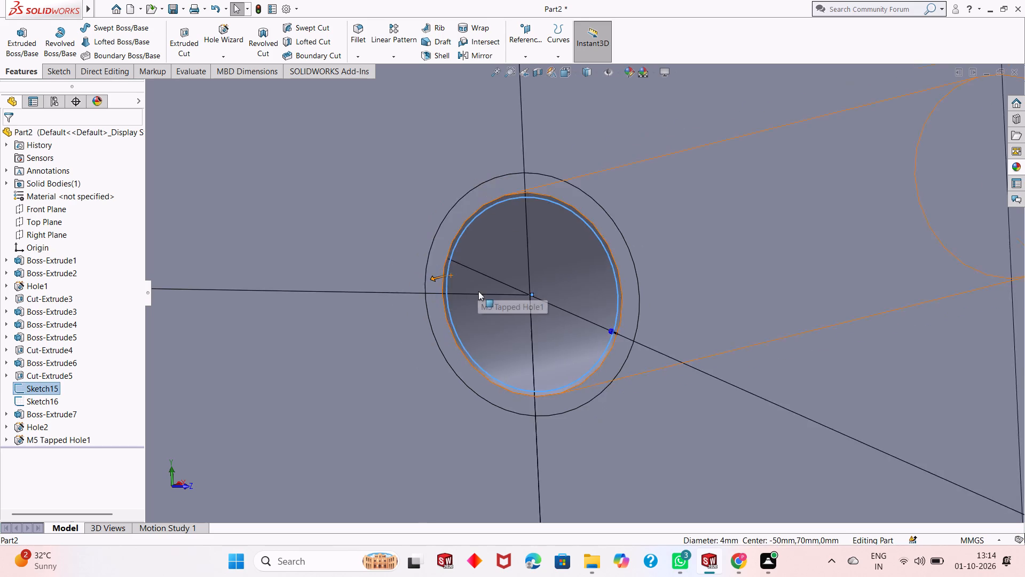
scroll(478, 291, "up", 6)
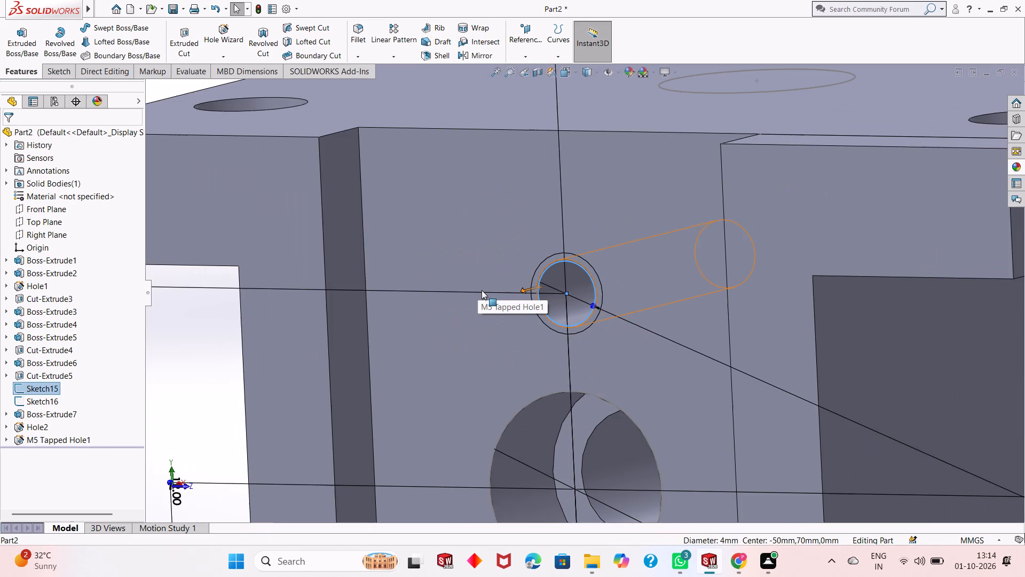
scroll(482, 290, "up", 1)
scroll(588, 280, "down", 7)
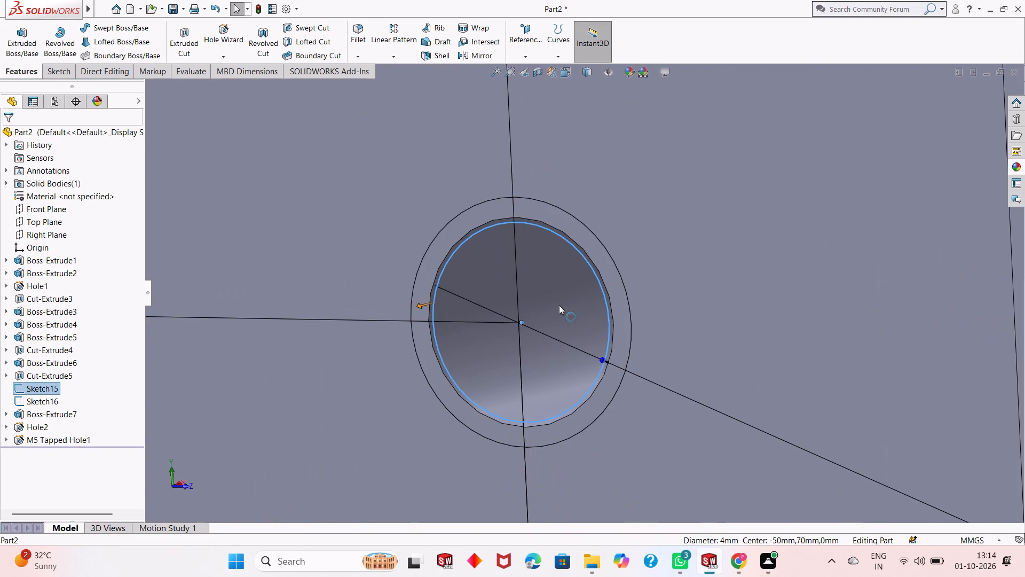
scroll(559, 305, "down", 1)
scroll(559, 305, "up", 3)
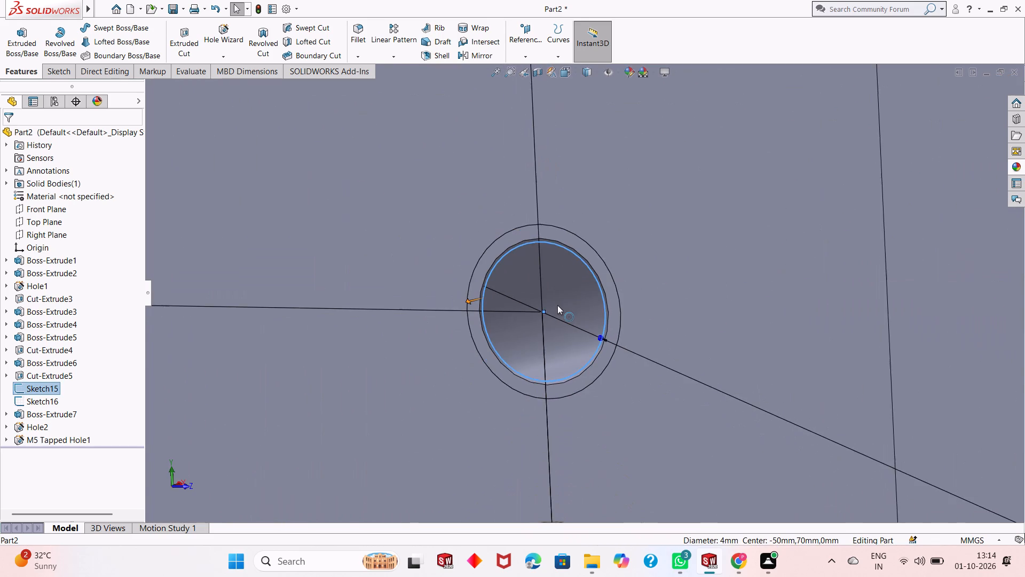
scroll(557, 305, "up", 9)
key("Escape")
key("Escape")
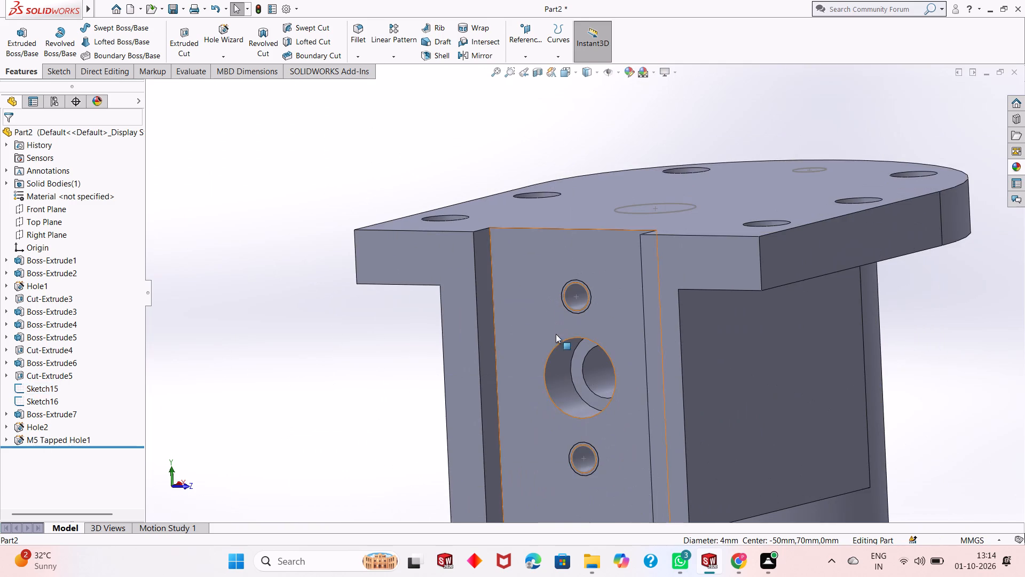
Section the part through the Front Plane with no offset to cut through the tapped and counterbored holes.
scroll(556, 335, "up", 1)
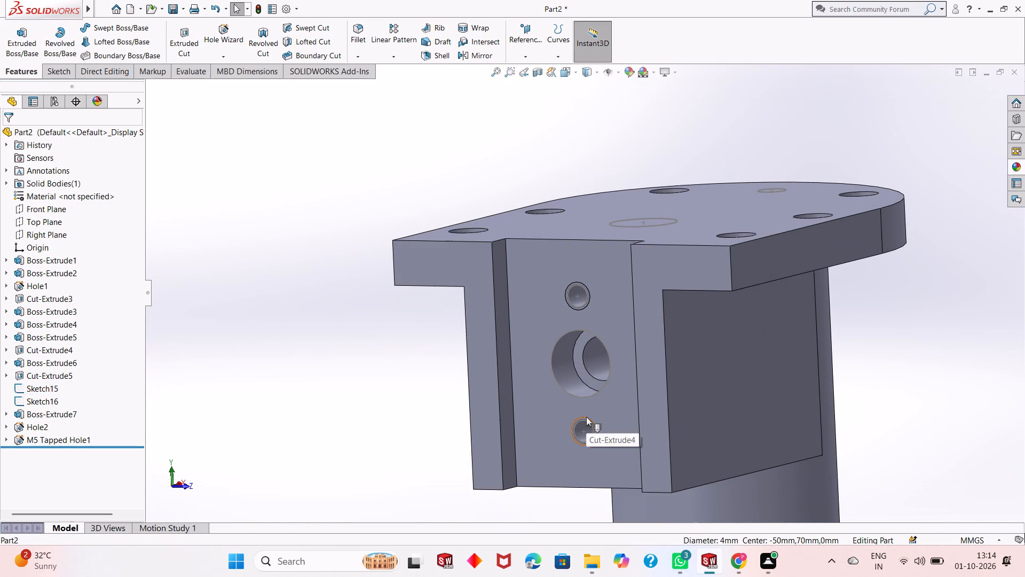
scroll(708, 419, "up", 1)
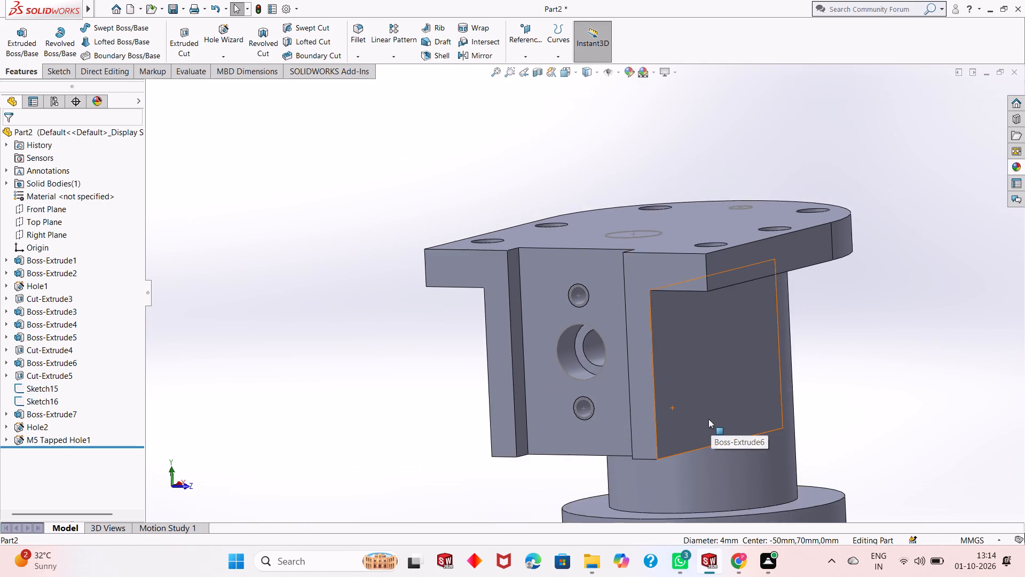
scroll(708, 419, "up", 1)
left_click(538, 74)
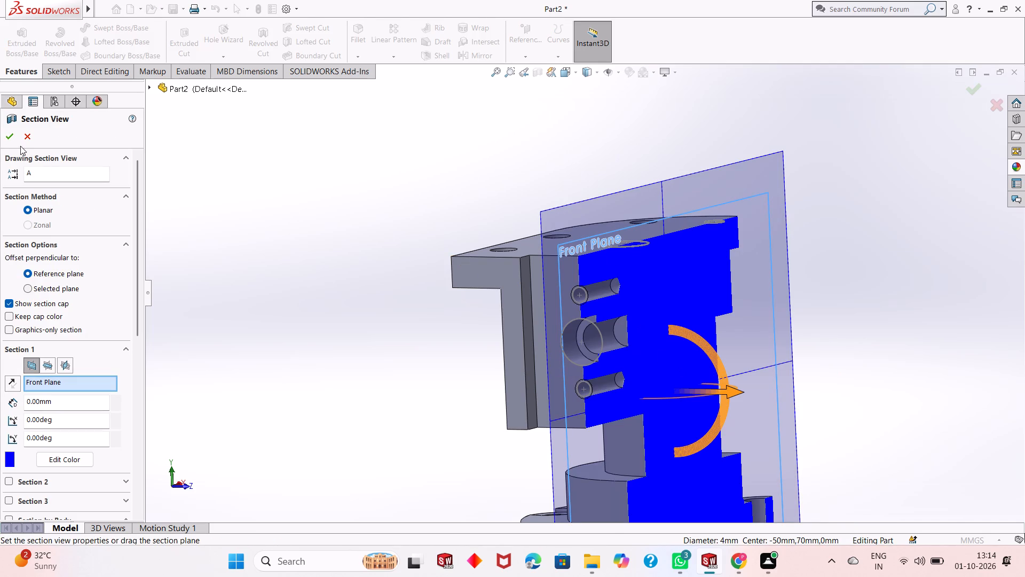
left_click(7, 136)
Examine the depth and profile of the two M5 tapped holes and the counterbored hole in the section, face-on and at an angle.
middle_click_drag(766, 362, 766, 362)
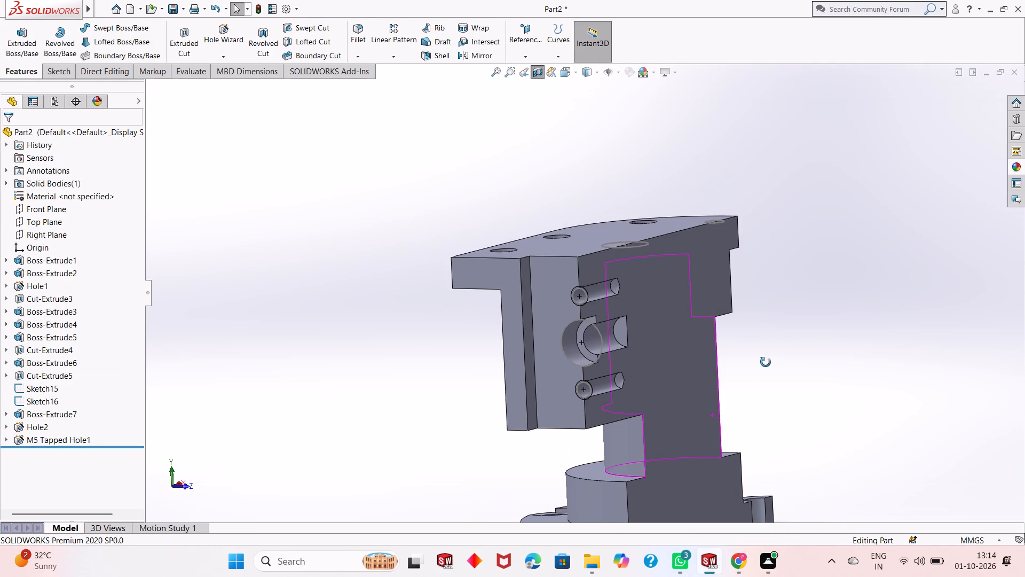
middle_click_drag(766, 362, 700, 389)
key("Escape")
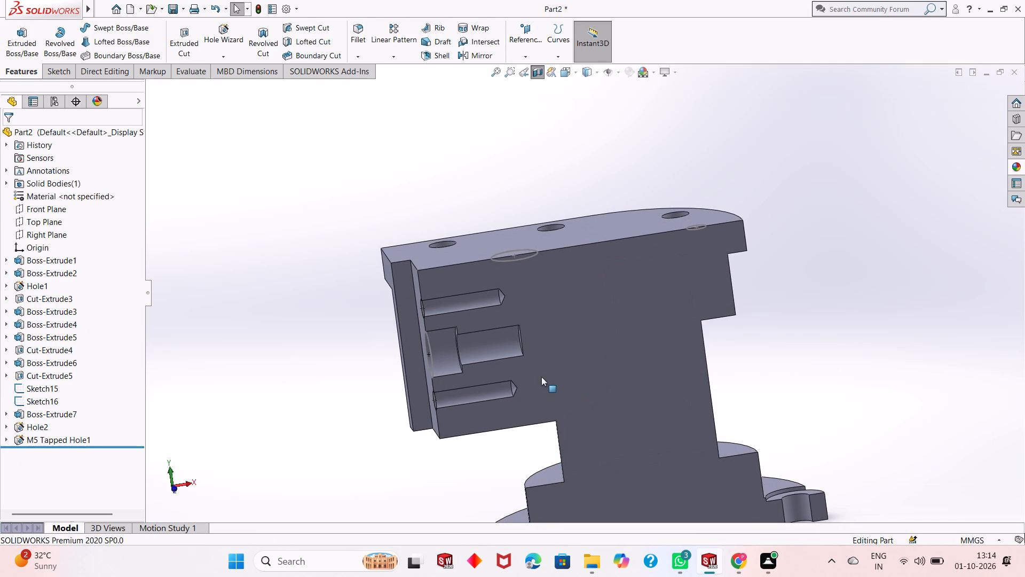
scroll(535, 376, "up", 2)
middle_click_drag(609, 363, 582, 336)
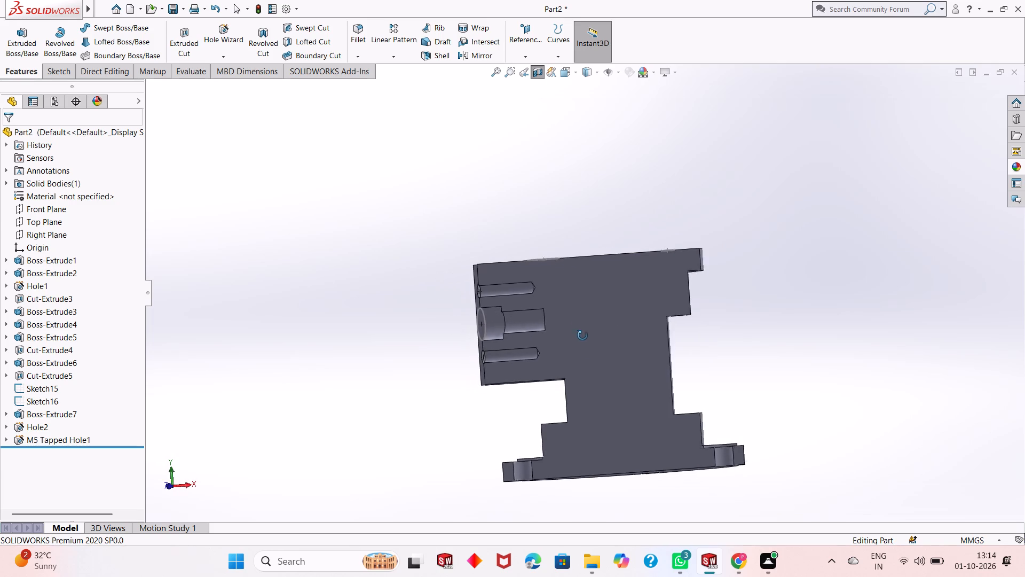
middle_click_drag(582, 336, 617, 353)
scroll(510, 291, "down", 3)
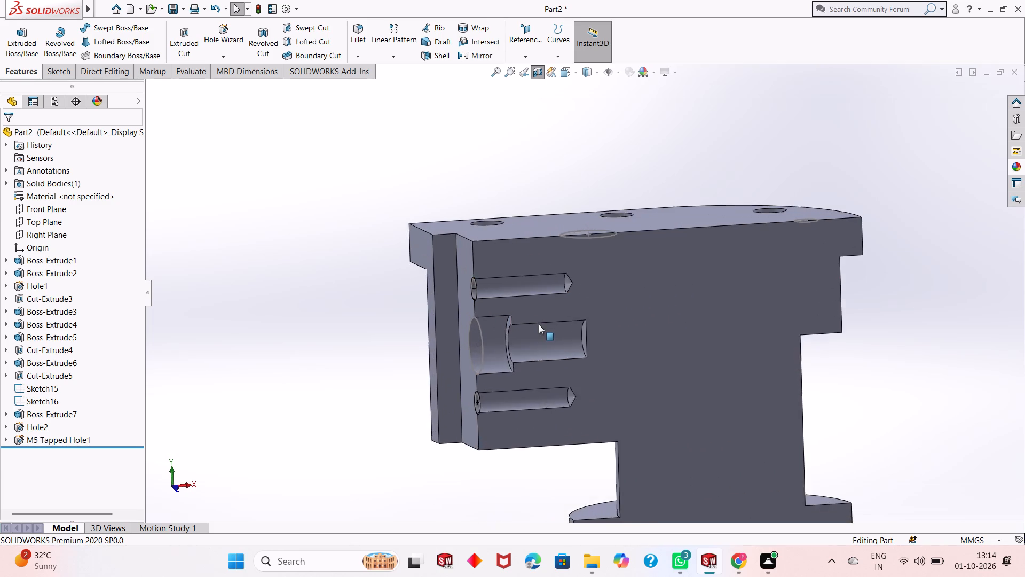
scroll(539, 324, "down", 2)
middle_click(338, 369)
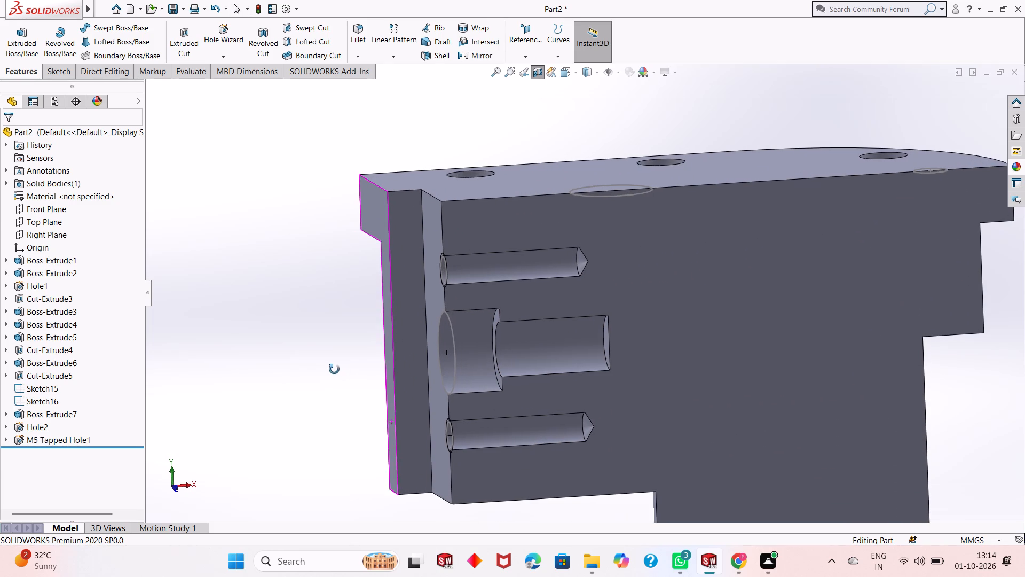
scroll(500, 339, "down", 2)
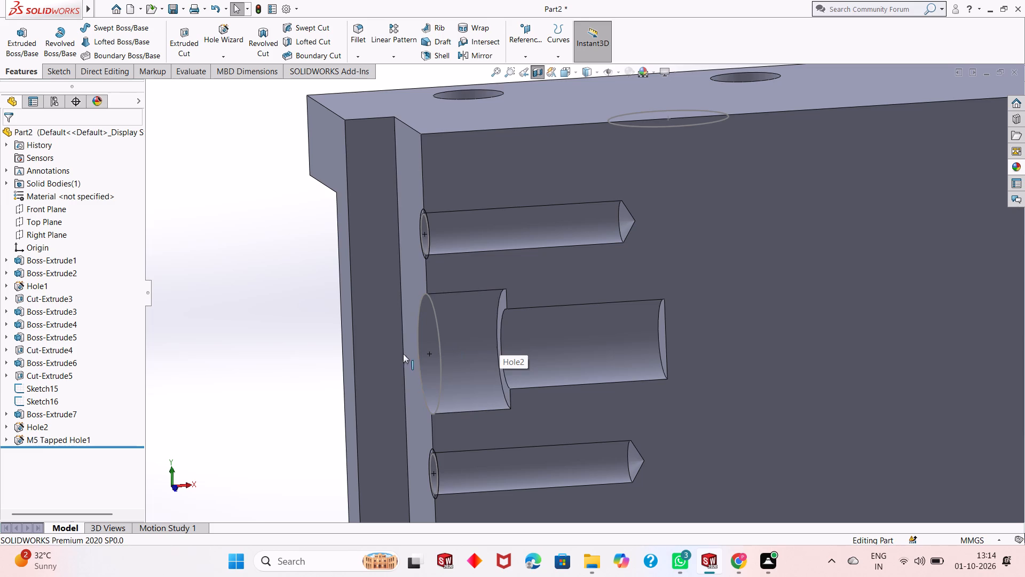
key("ctrl+8")
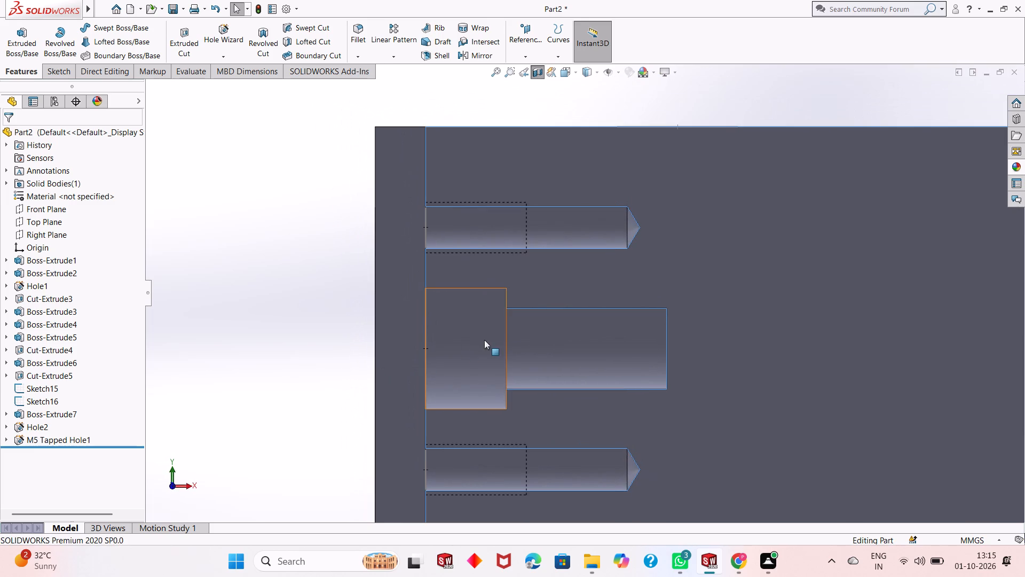
scroll(574, 340, "up", 2)
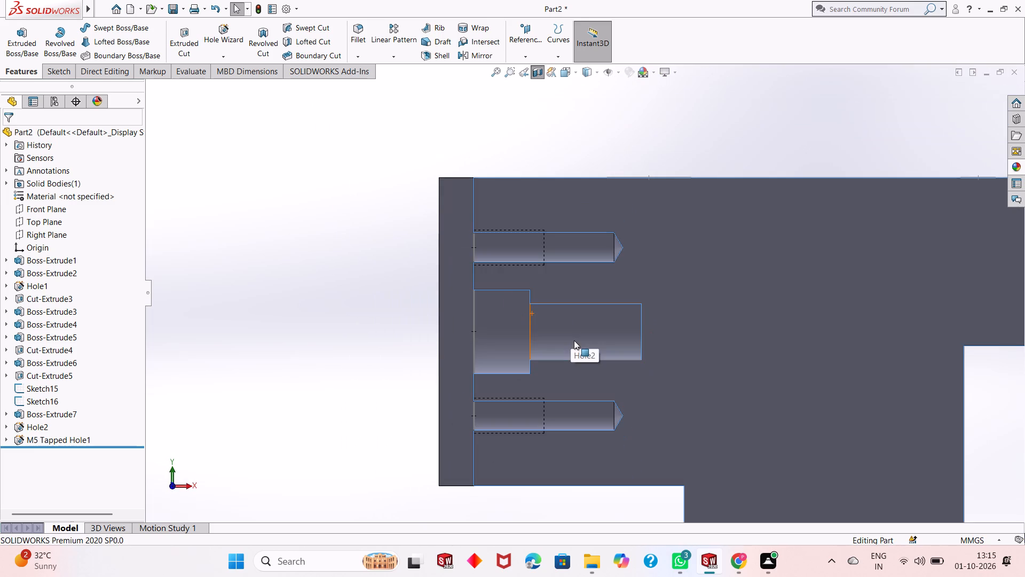
scroll(579, 337, "down", 1)
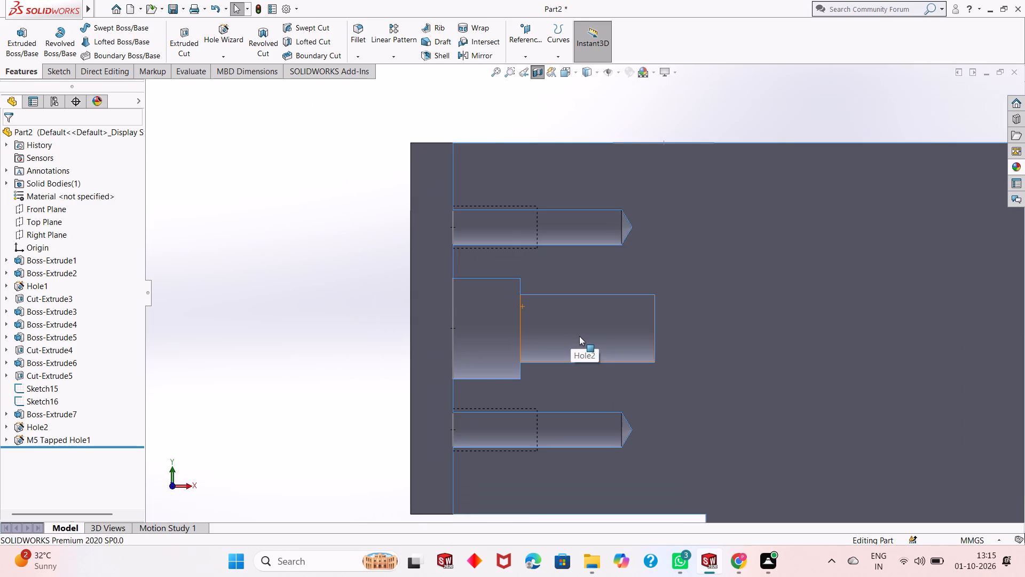
scroll(579, 336, "down", 1)
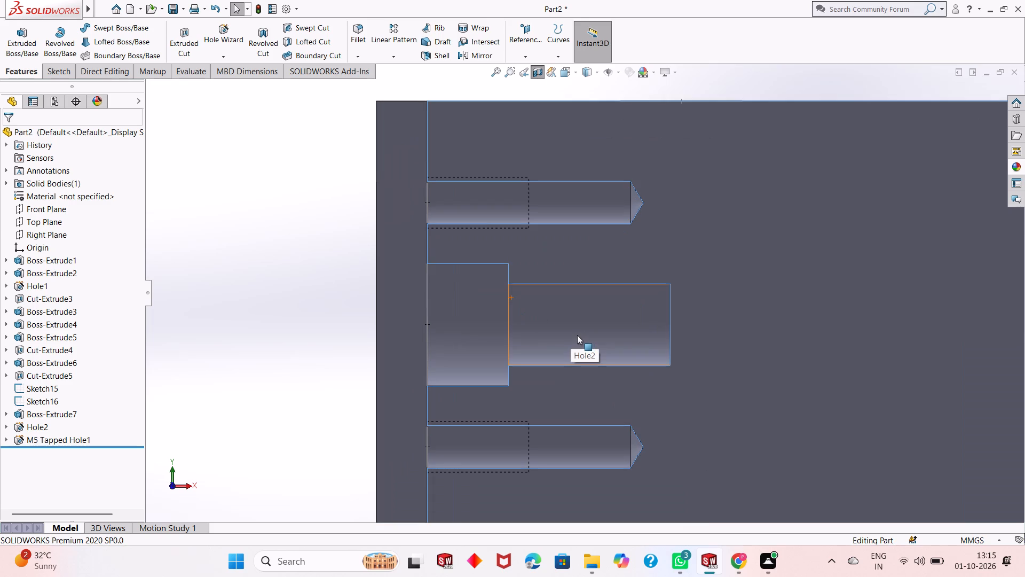
scroll(576, 336, "up", 1)
middle_click_drag(575, 332, 618, 326)
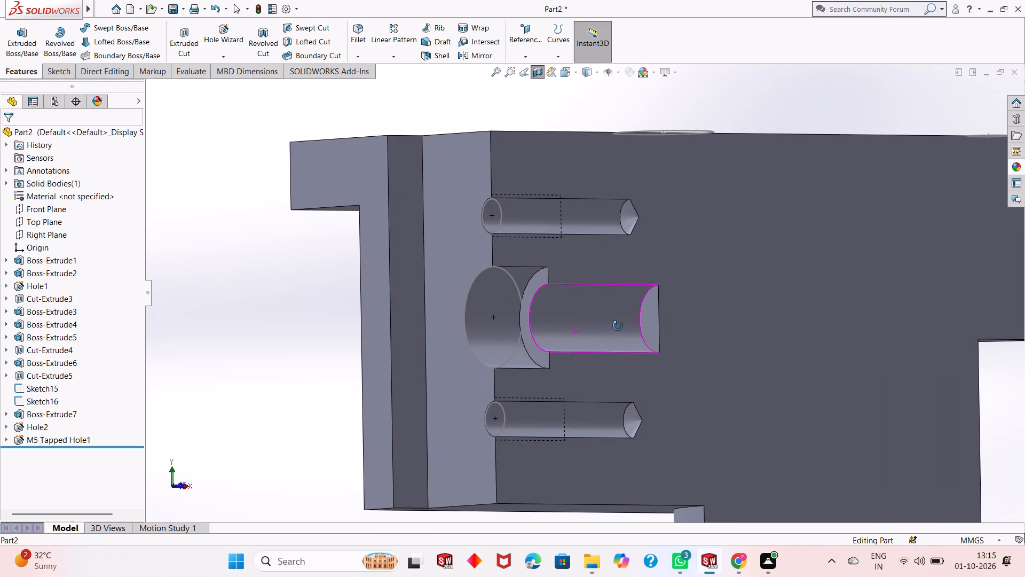
middle_click_drag(618, 326, 618, 336)
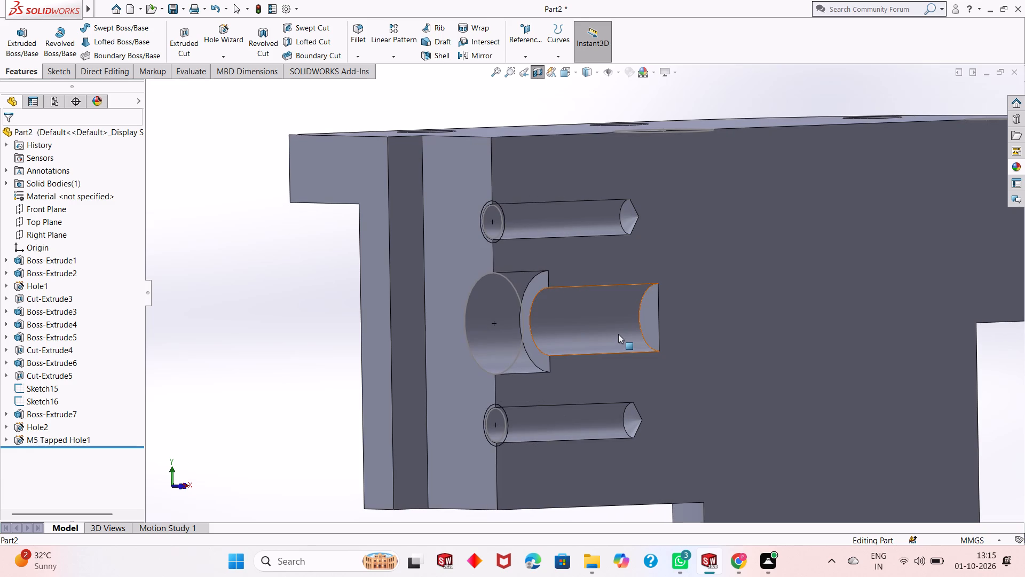
Undo the M5 tapped holes on the recessed face.
key("ctrl+z")
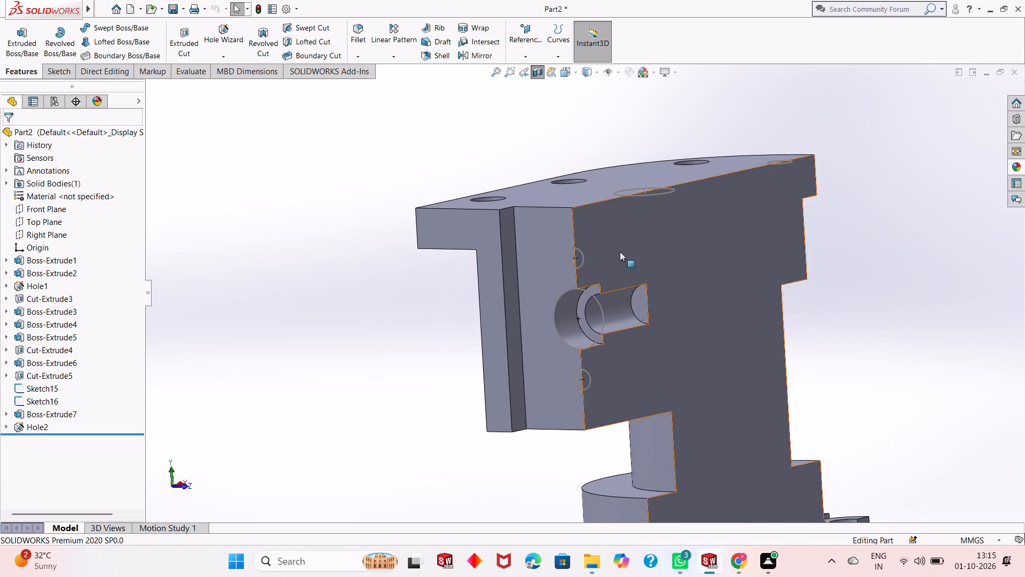
Add a blind M4 ISO bottoming tapped hole on the recessed face, centred on the small sketched circle above the counterbored hole.
scroll(620, 252, "down", 5)
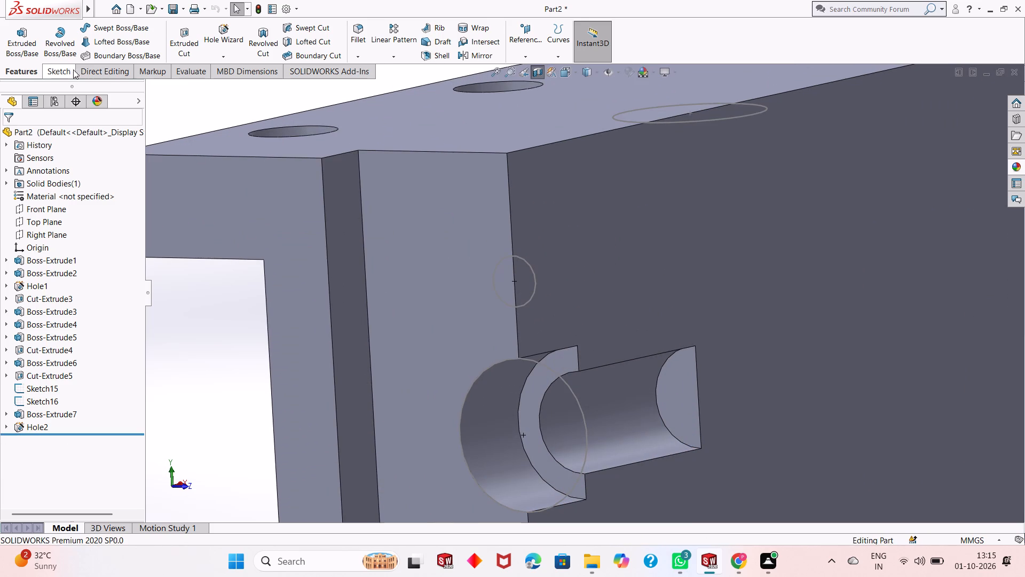
left_click(220, 34)
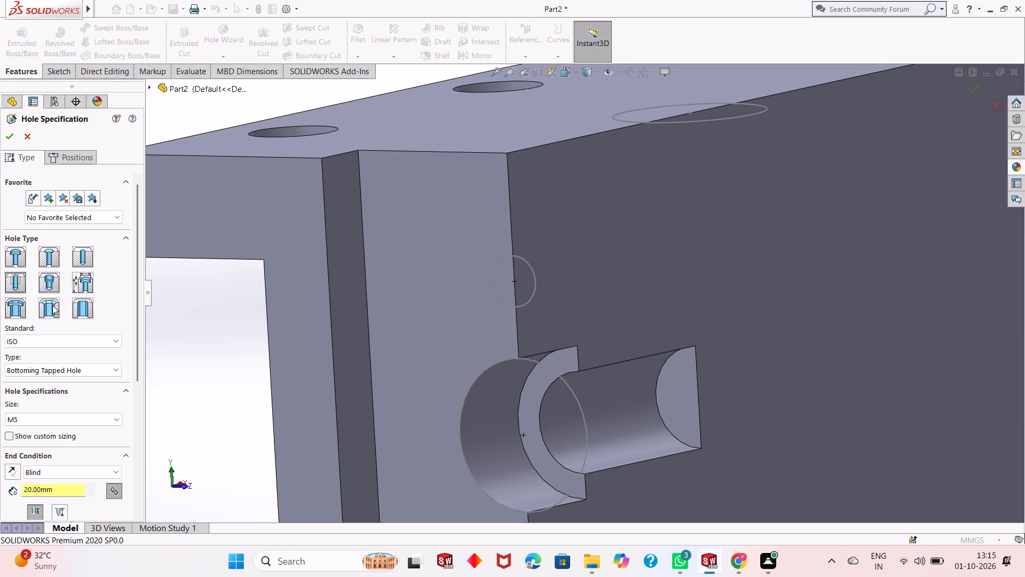
left_click(96, 425)
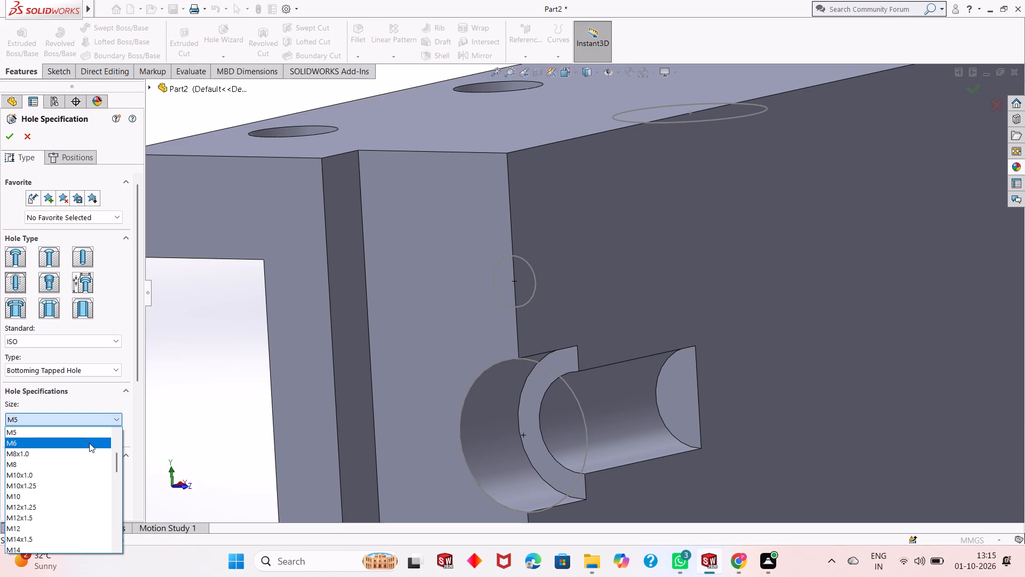
scroll(89, 441, "up", 1)
left_click(74, 452)
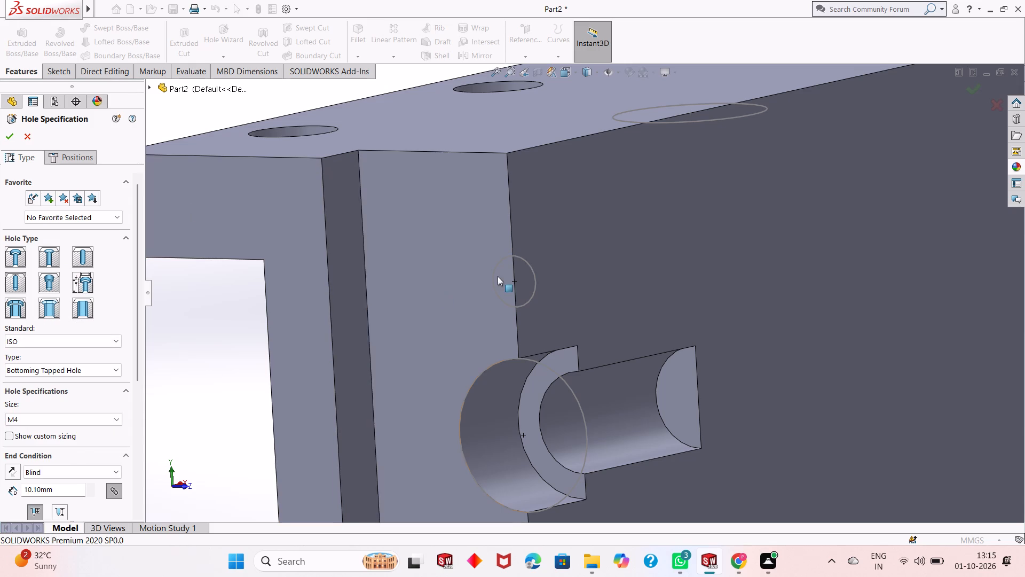
left_click(77, 157)
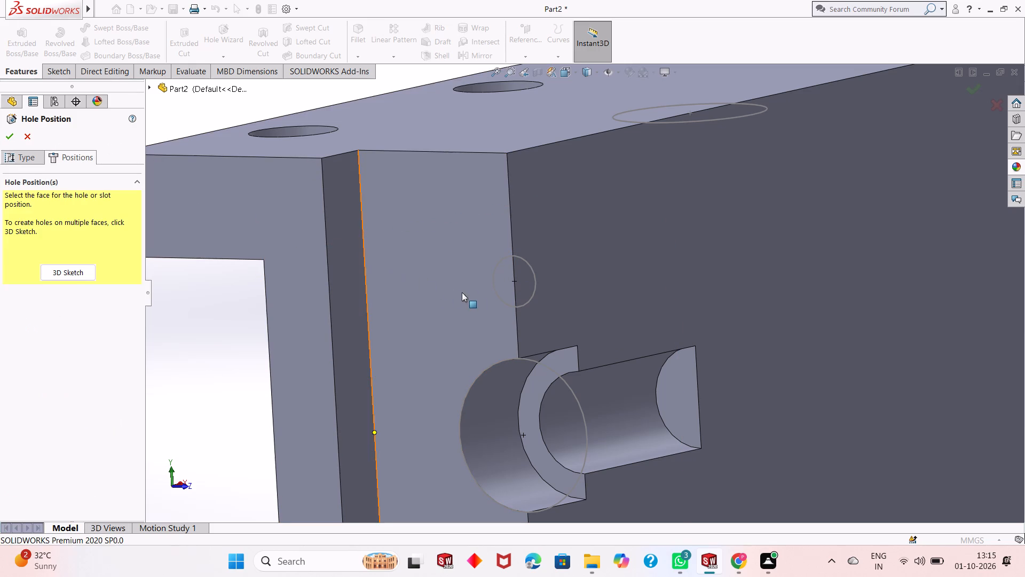
left_click(462, 289)
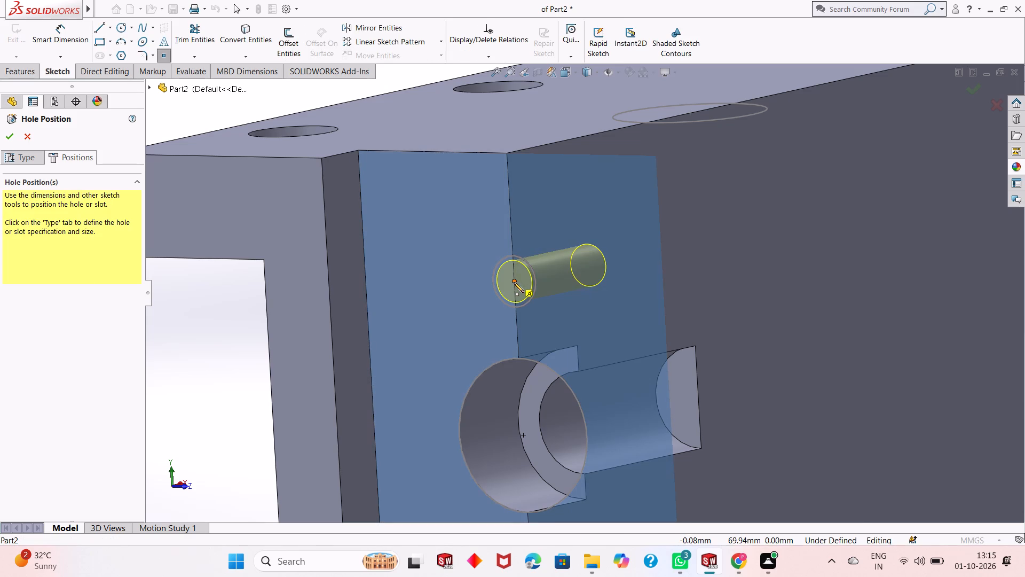
left_click(514, 282)
left_click(10, 139)
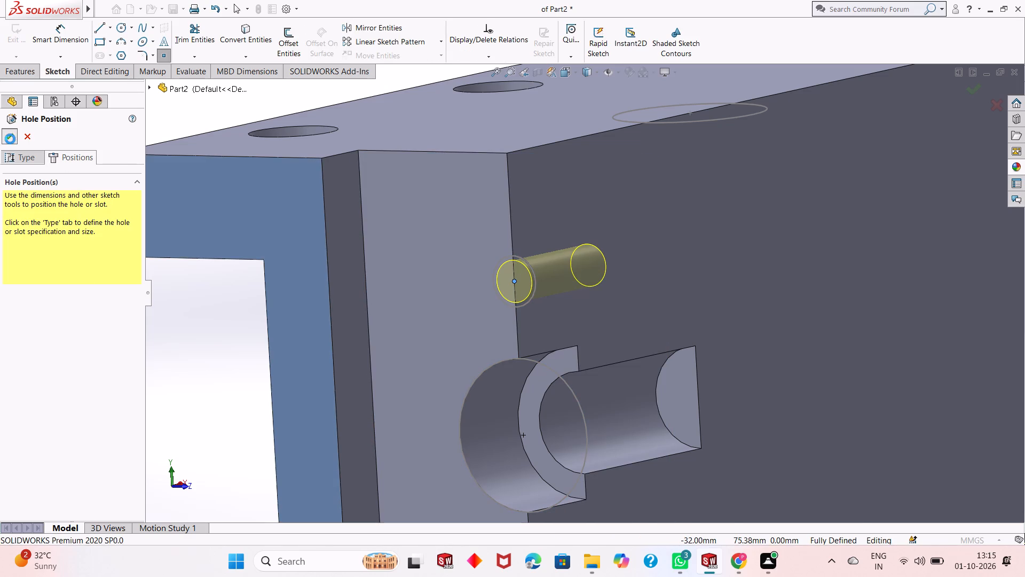
Hide Sketch15, which holds the locating circles on the recessed face.
middle_click_drag(432, 322, 410, 318)
scroll(513, 289, "down", 3)
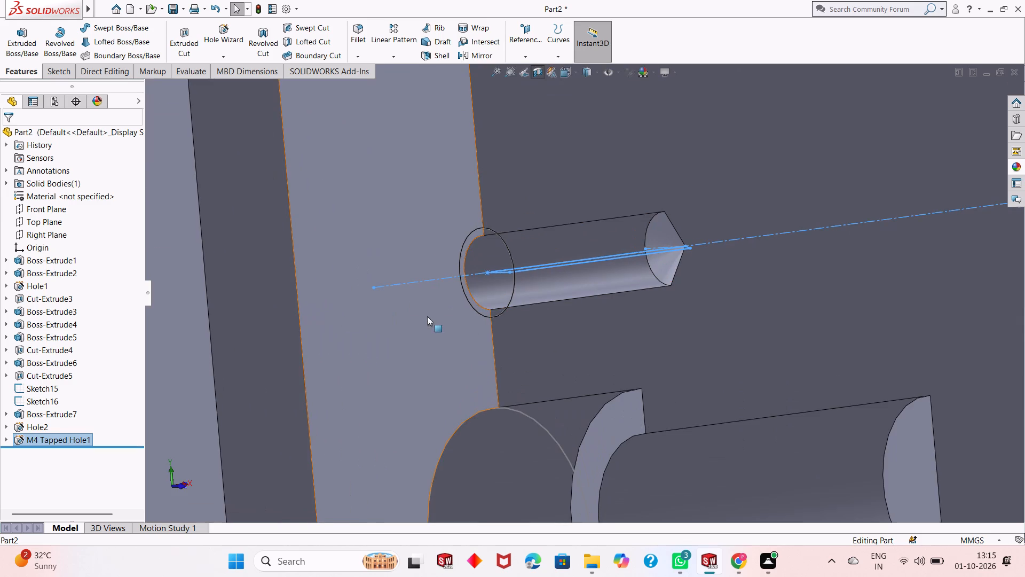
scroll(427, 316, "up", 1)
middle_click_drag(478, 311, 492, 316)
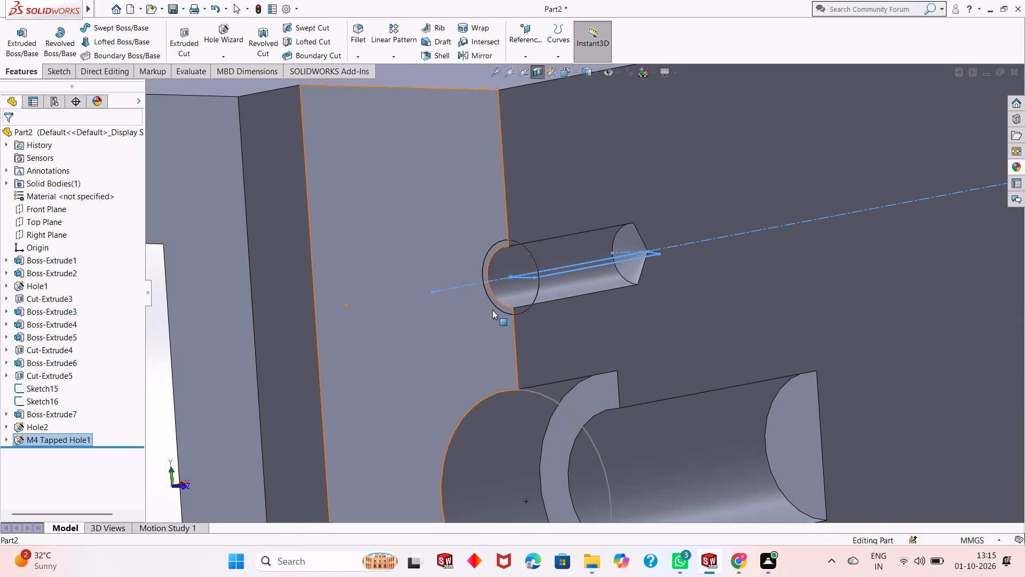
scroll(499, 246, "down", 2)
scroll(482, 297, "down", 2)
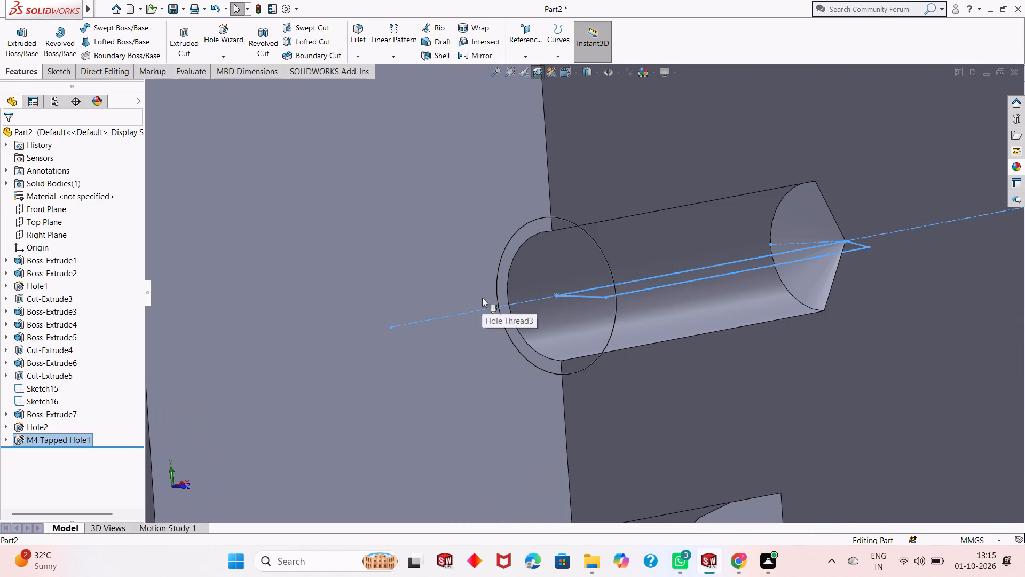
left_click(602, 253)
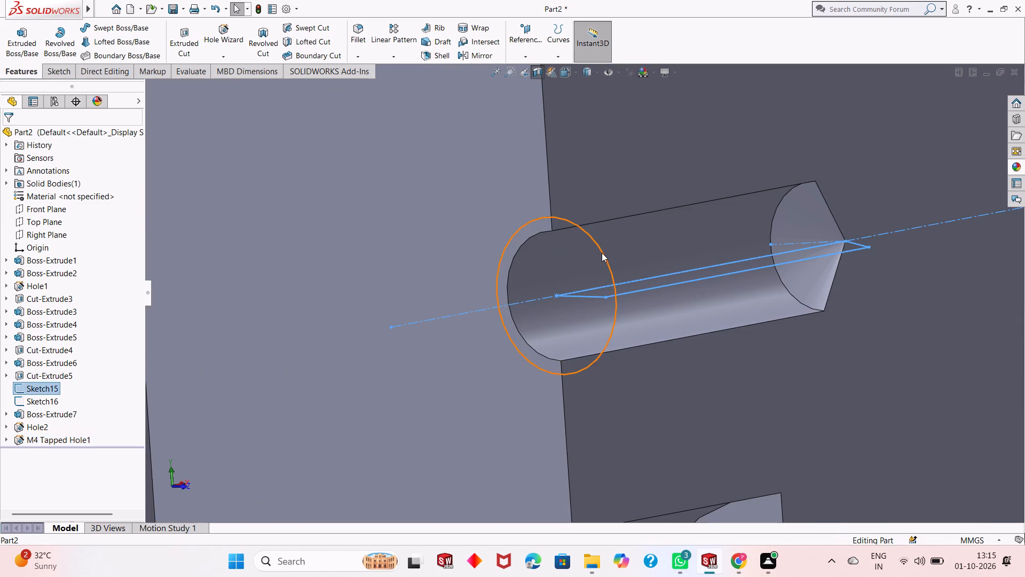
left_click(645, 222)
Hide the cosmetic thread of the M4 tapped hole.
scroll(523, 286, "up", 1)
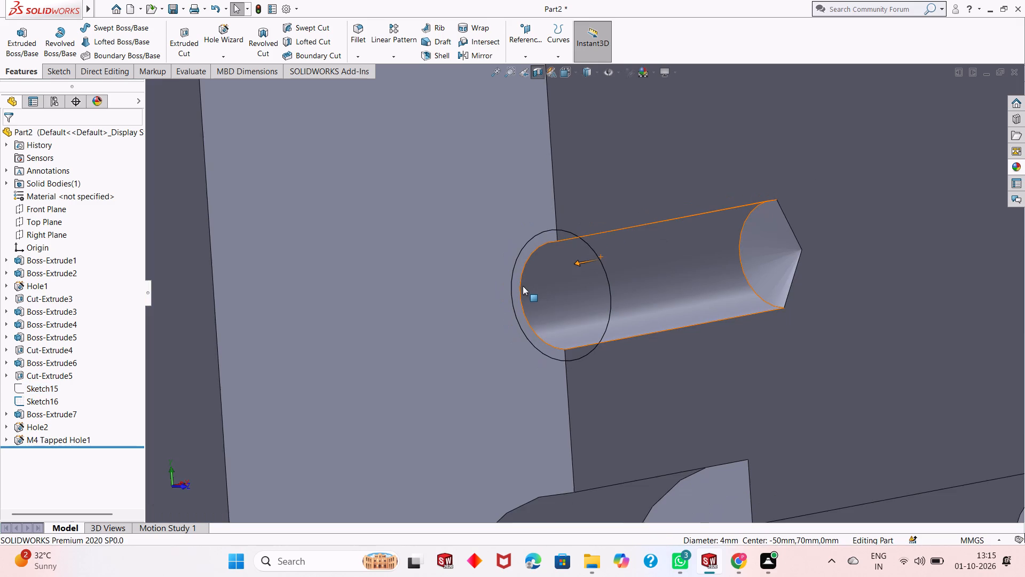
scroll(541, 281, "up", 2)
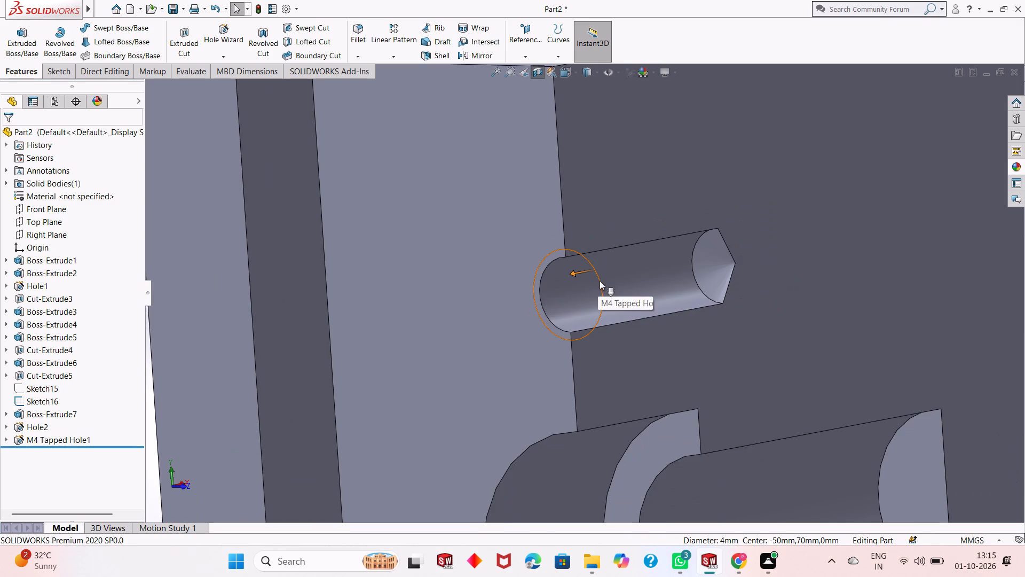
left_click(600, 281)
left_click(648, 253)
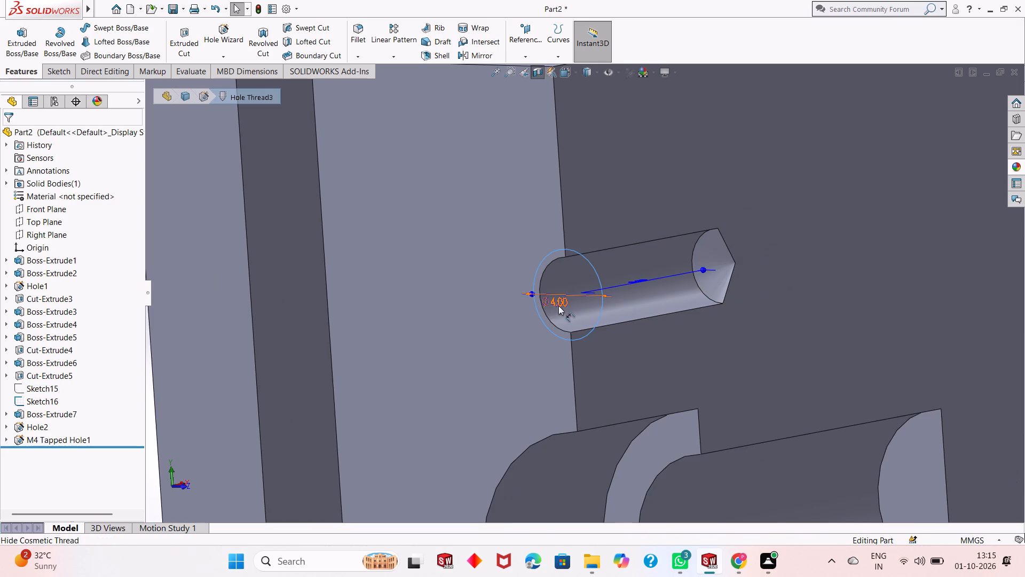
Examine the M4 tapped hole's depth and profile beside the counterbored hole in the sectioned part.
middle_click_drag(494, 326, 535, 323)
scroll(533, 317, "up", 11)
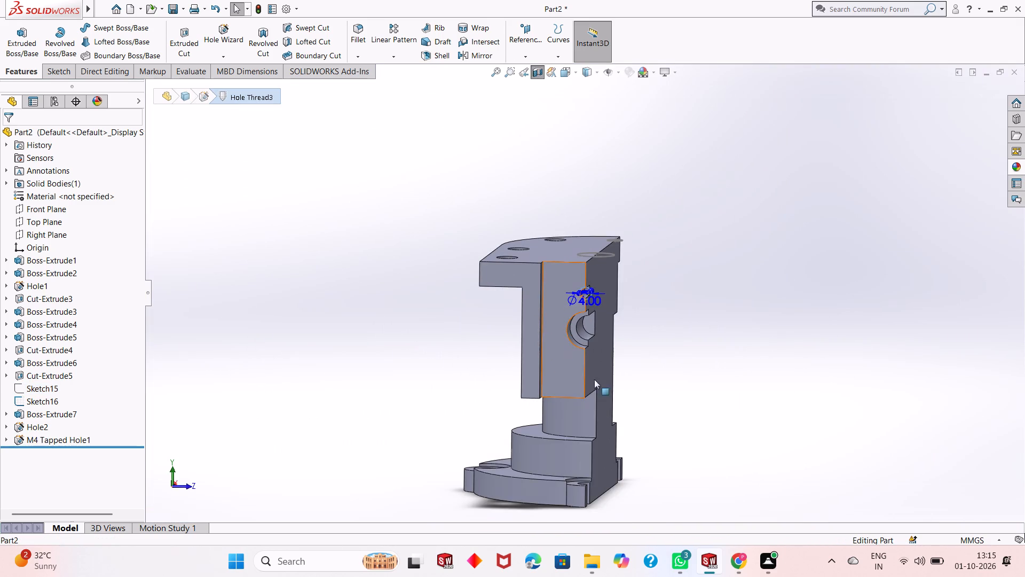
scroll(597, 382, "down", 5)
key("Escape")
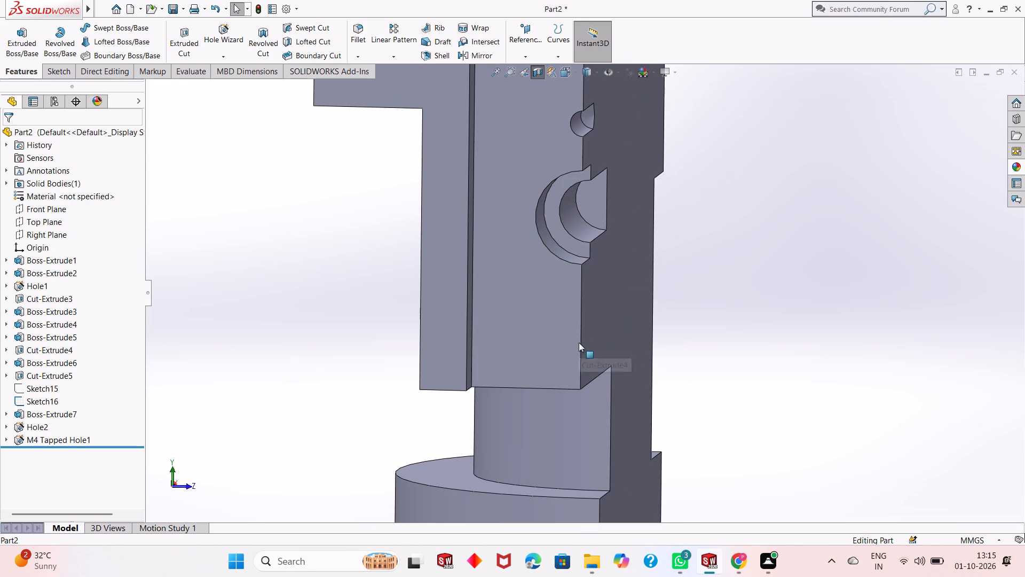
middle_click_drag(750, 262, 696, 279)
scroll(535, 287, "up", 2)
middle_click_drag(534, 280, 497, 281)
scroll(496, 281, "up", 3)
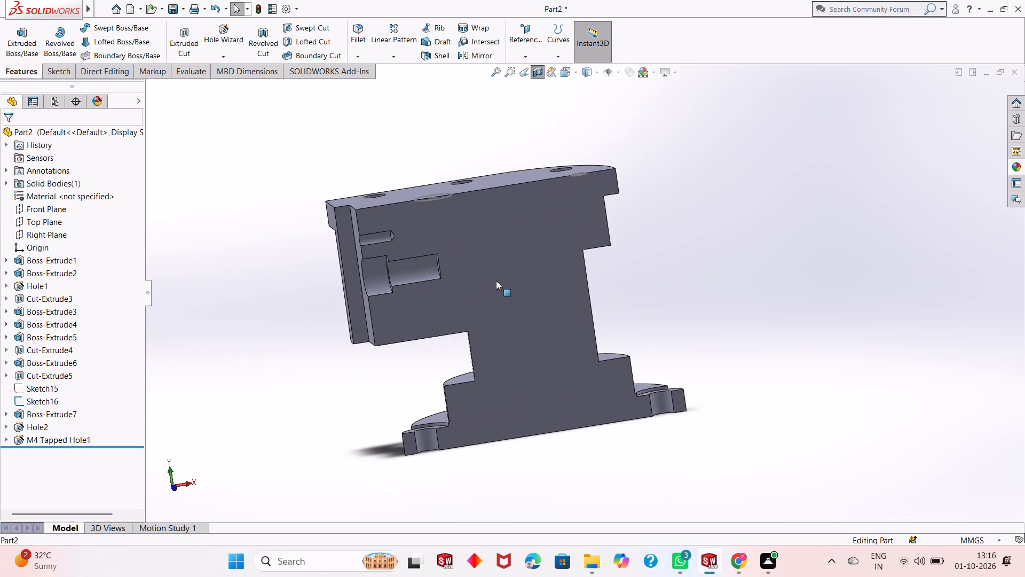
scroll(353, 213, "down", 3)
scroll(409, 255, "down", 2)
middle_click_drag(547, 296, 555, 278)
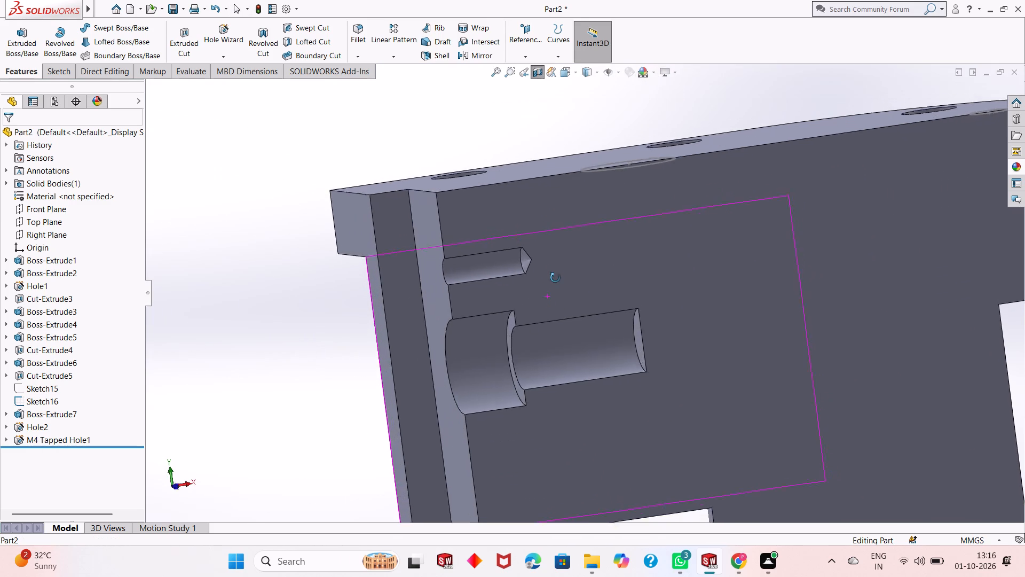
middle_click_drag(555, 278, 531, 297)
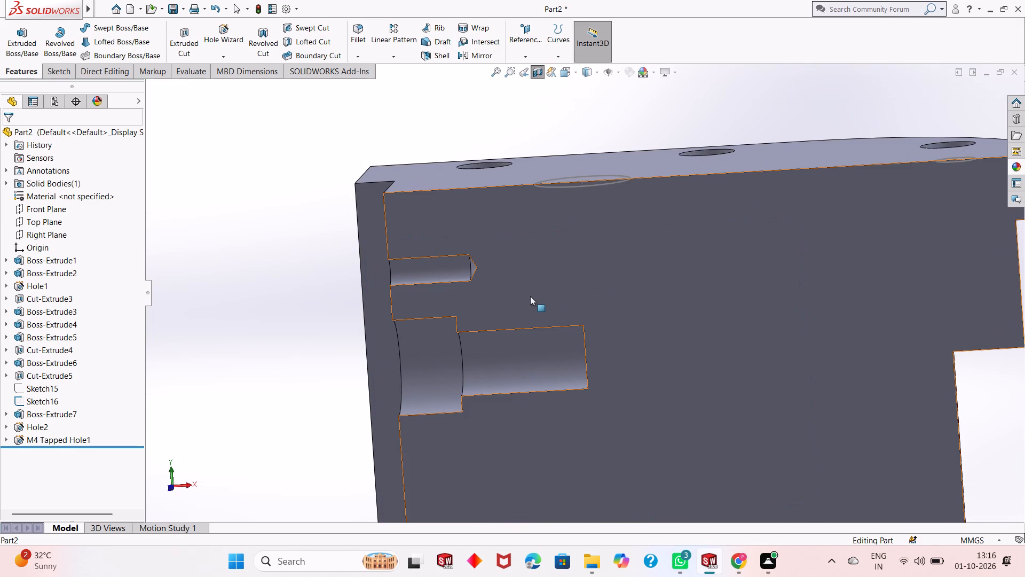
Undo the latest changes back through the M4 tapped hole above the counterbored hole.
key("ctrl+z")
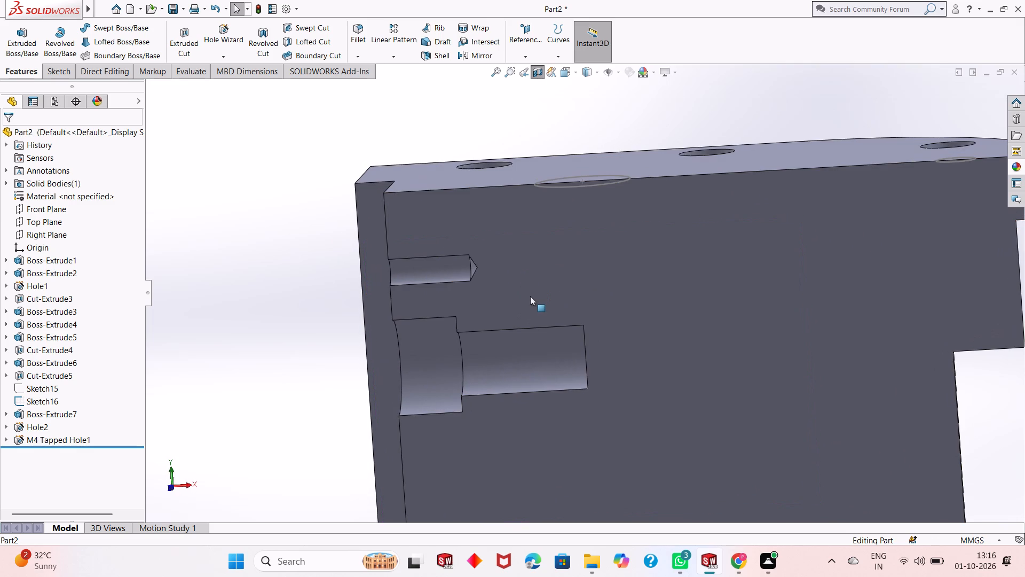
key("ctrl+z")
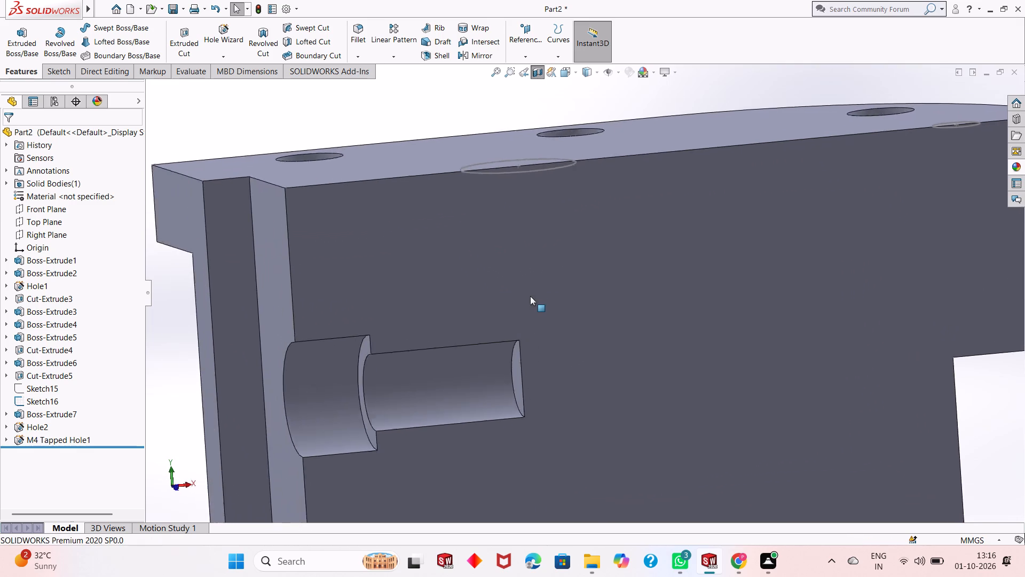
scroll(512, 319, "up", 8)
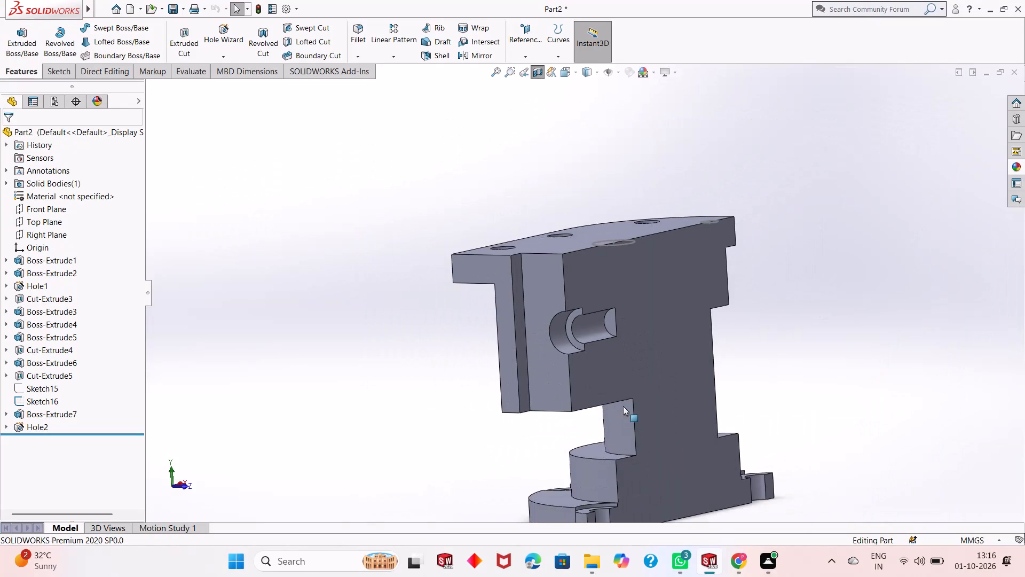
scroll(643, 382, "down", 2)
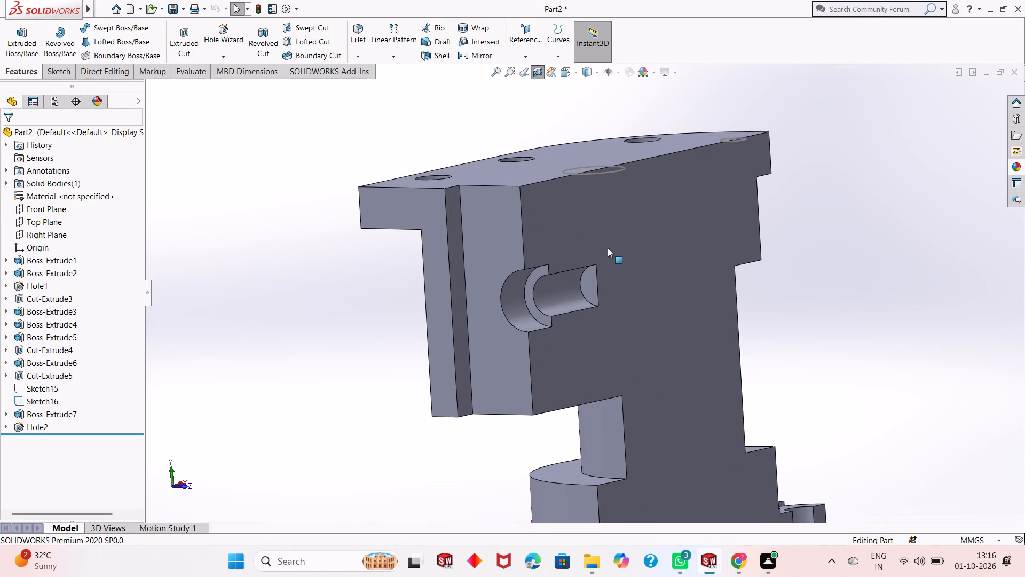
scroll(500, 253, "down", 1)
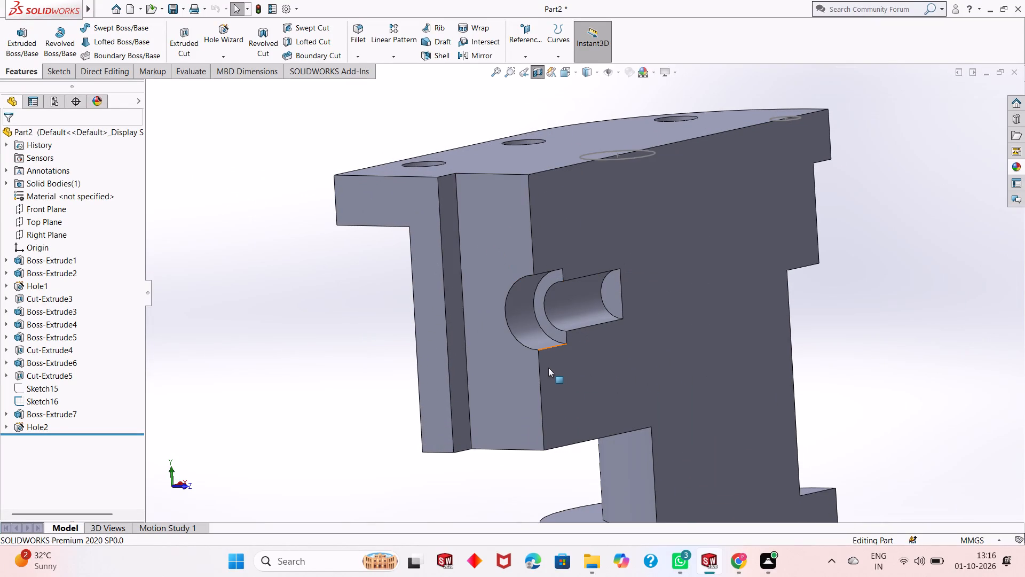
key("ctrl+y")
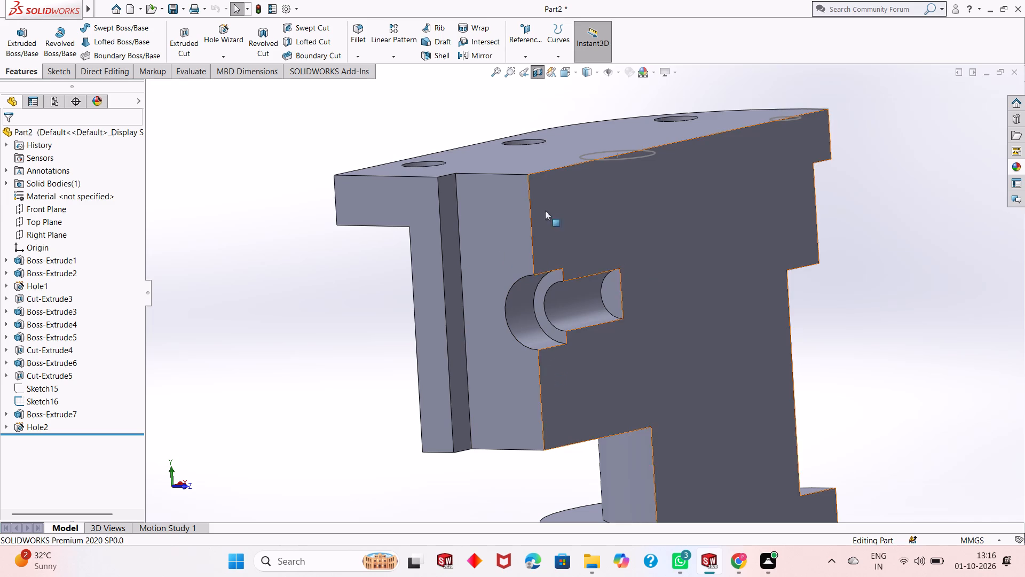
Turn off the section view of the part.
left_click(536, 73)
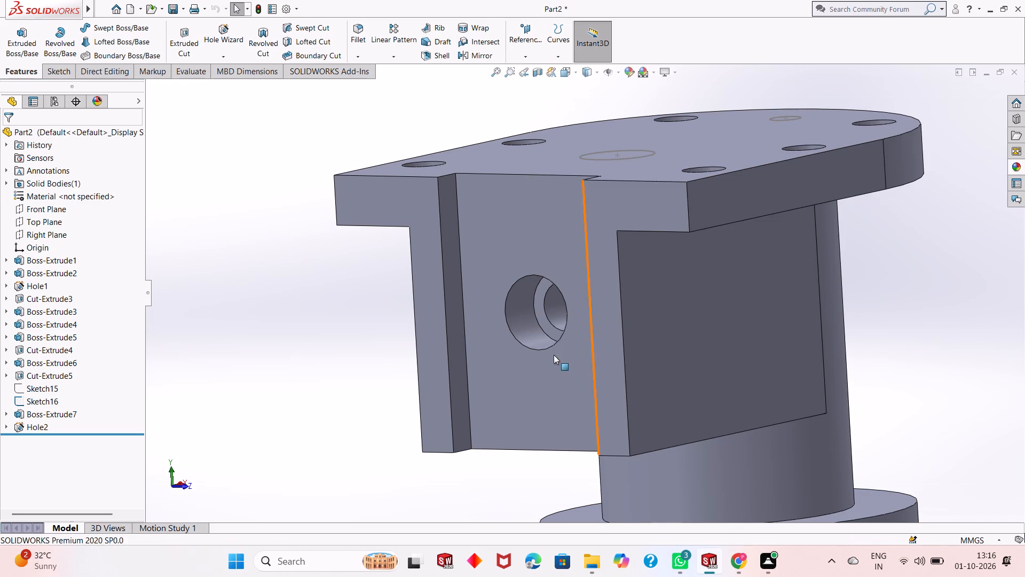
Show Sketch15, which holds the locating circles on the recessed face.
scroll(554, 355, "up", 1)
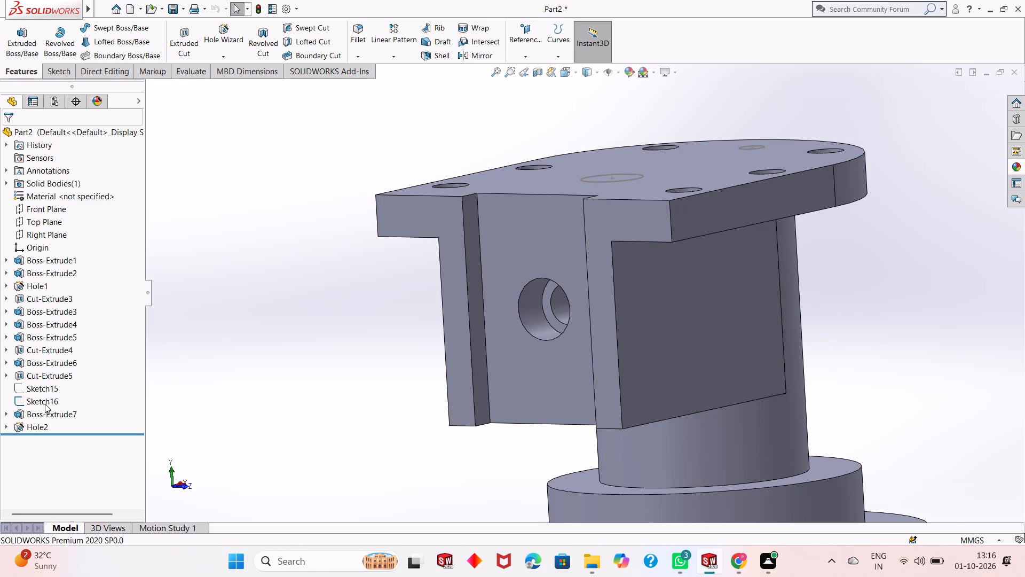
left_click(44, 385)
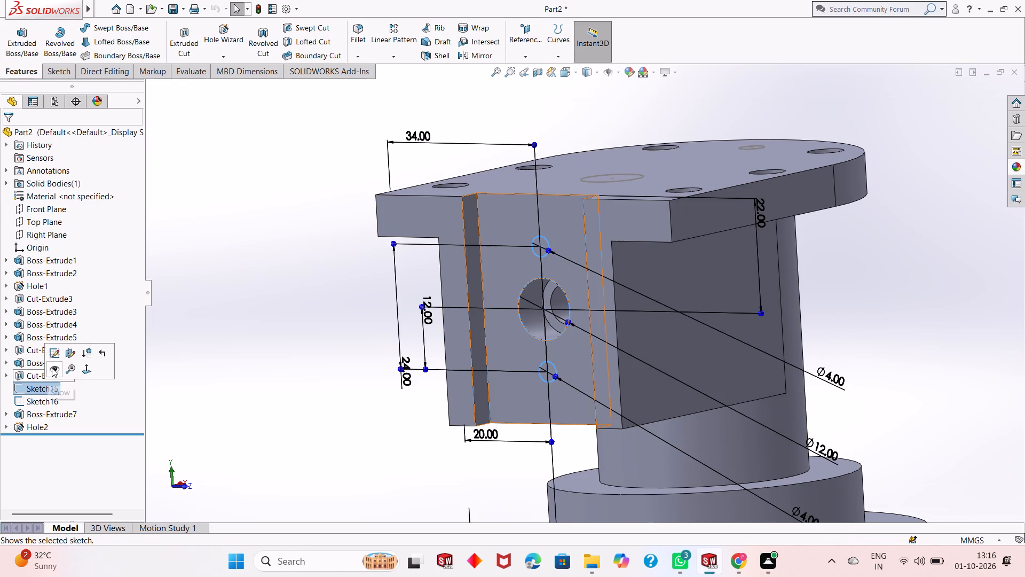
left_click(52, 368)
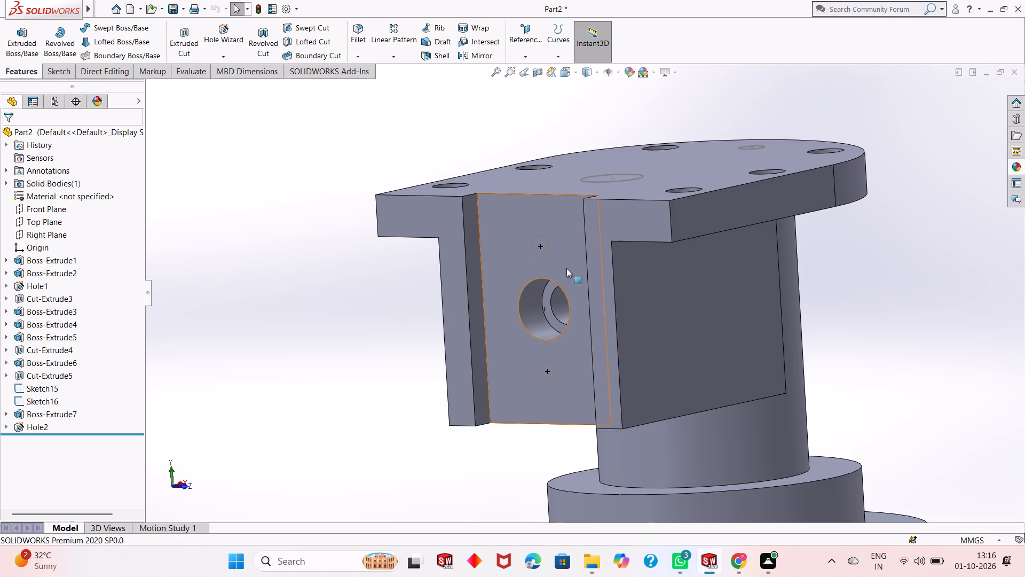
left_click(38, 389)
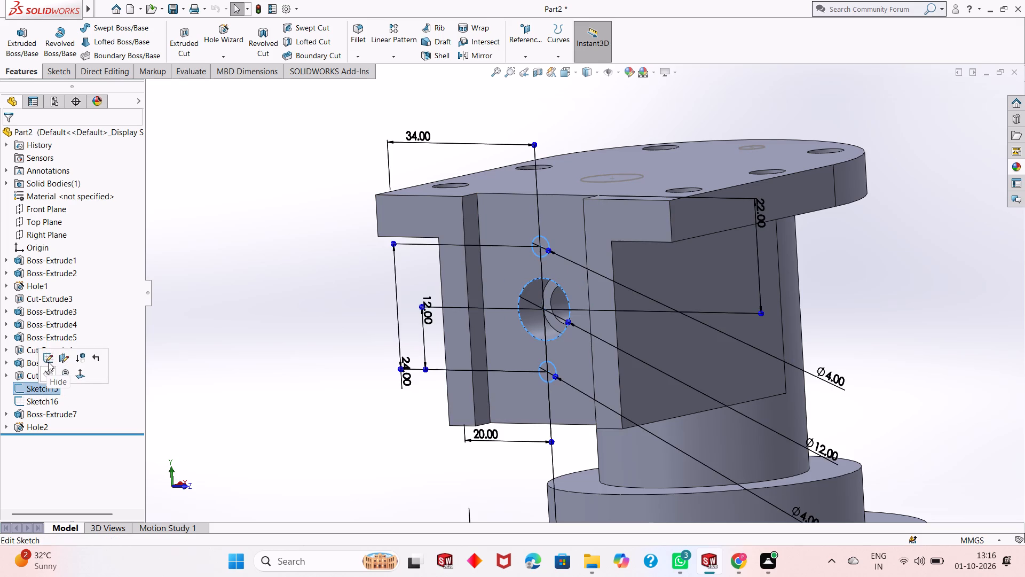
key("Escape")
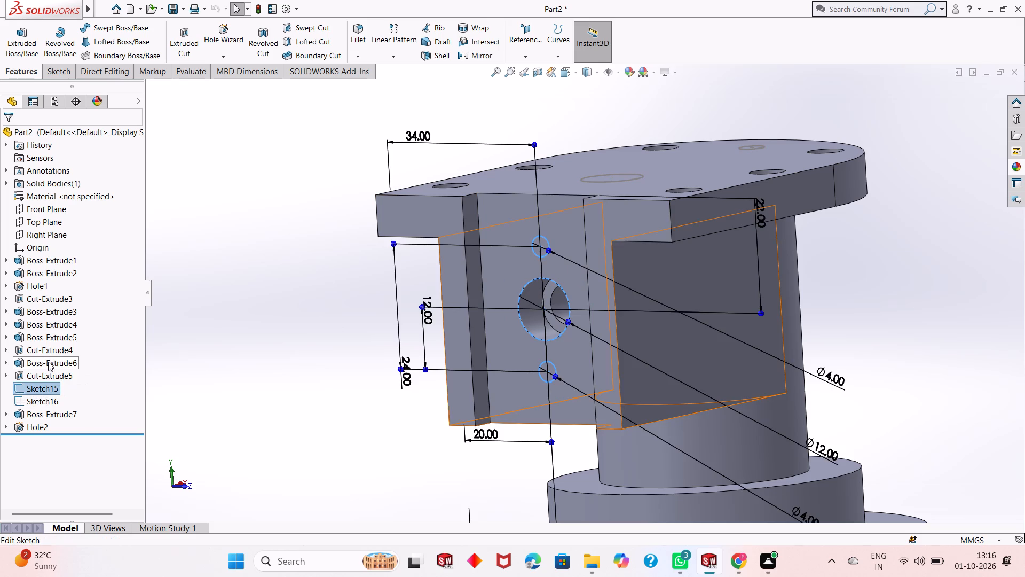
key("Escape")
key("Escape")
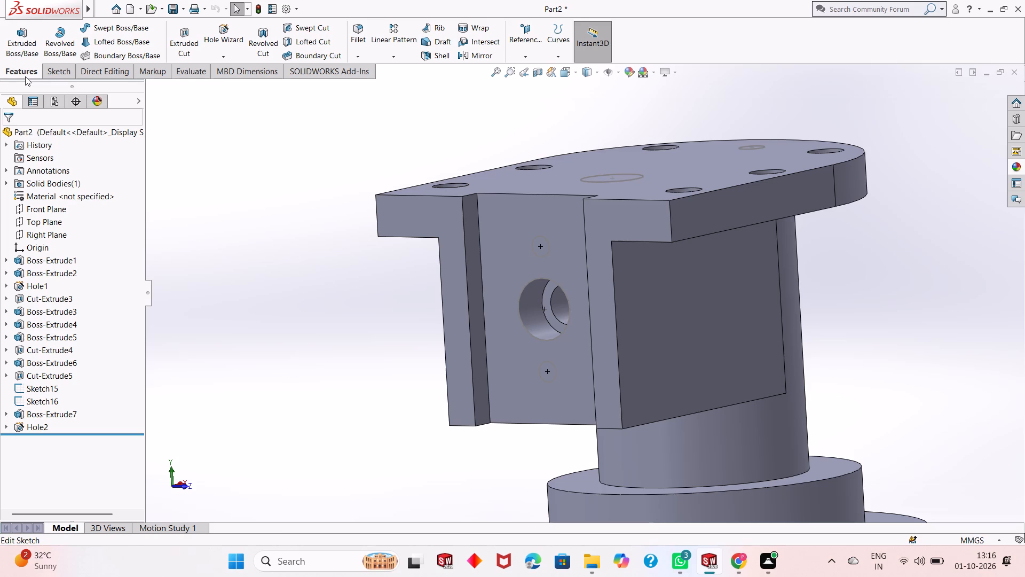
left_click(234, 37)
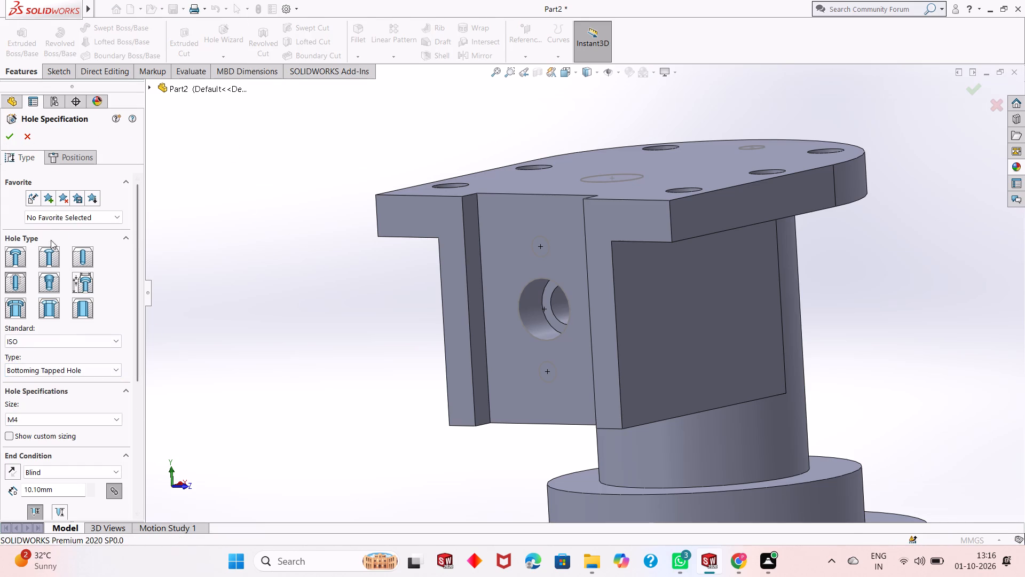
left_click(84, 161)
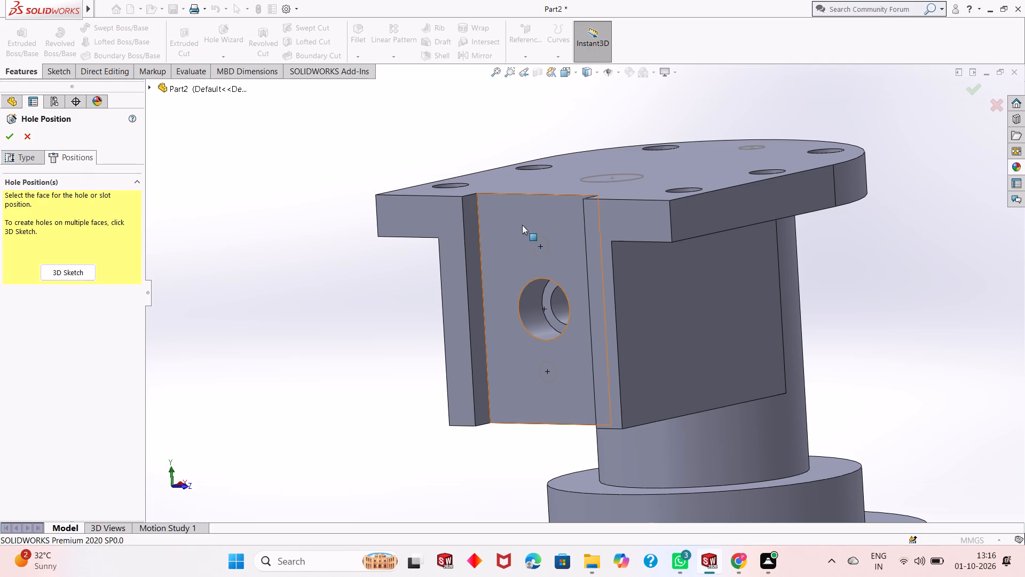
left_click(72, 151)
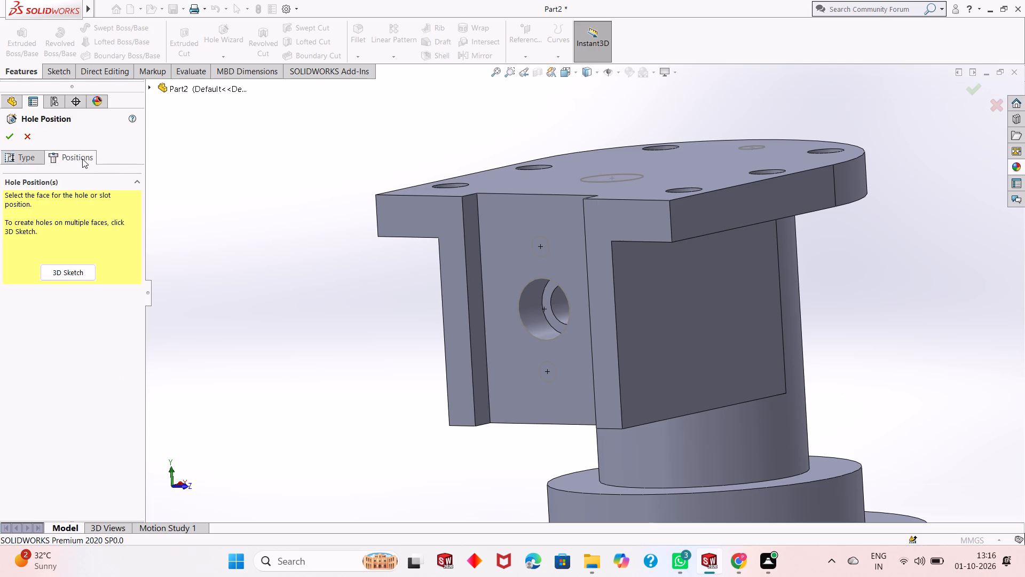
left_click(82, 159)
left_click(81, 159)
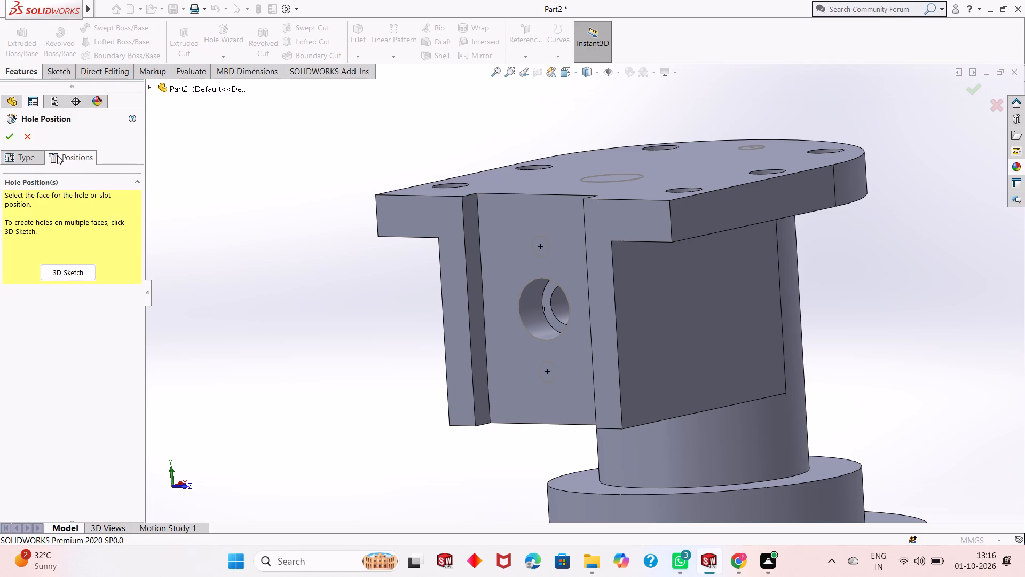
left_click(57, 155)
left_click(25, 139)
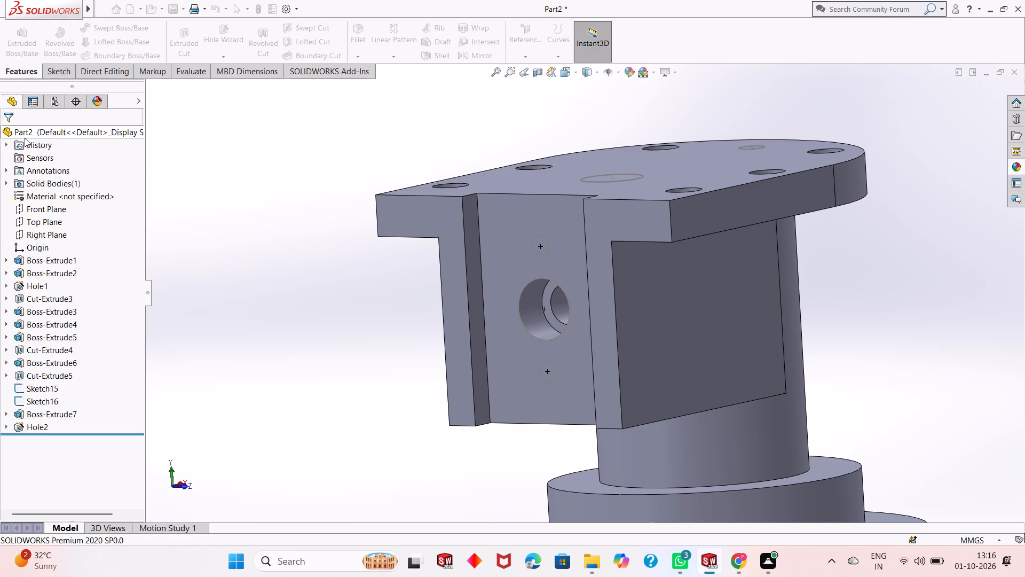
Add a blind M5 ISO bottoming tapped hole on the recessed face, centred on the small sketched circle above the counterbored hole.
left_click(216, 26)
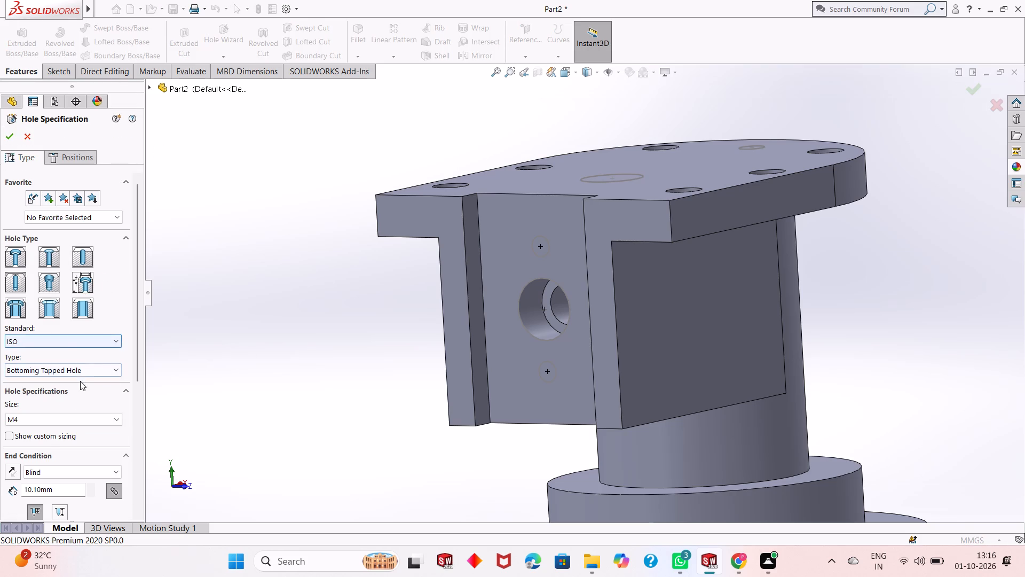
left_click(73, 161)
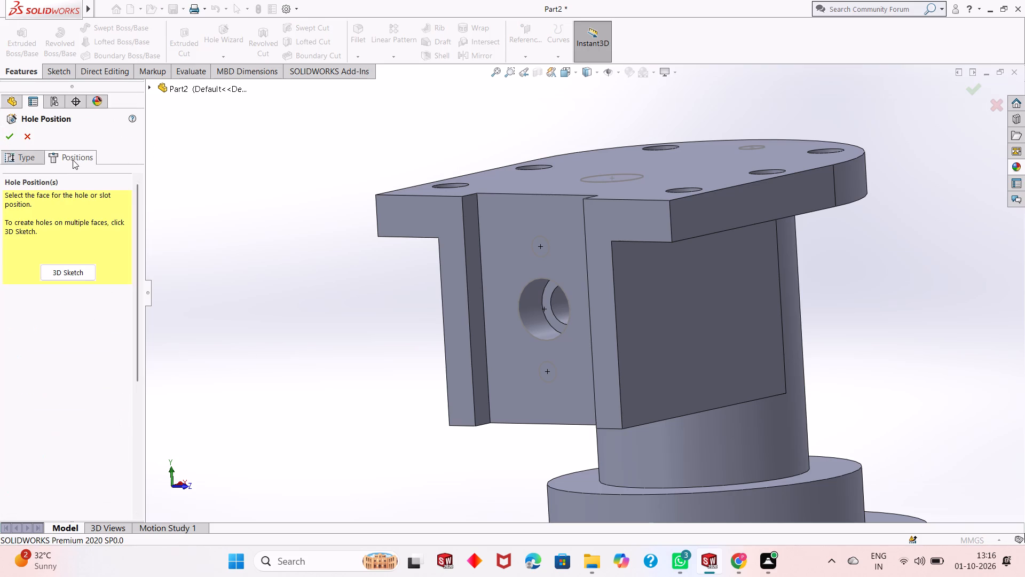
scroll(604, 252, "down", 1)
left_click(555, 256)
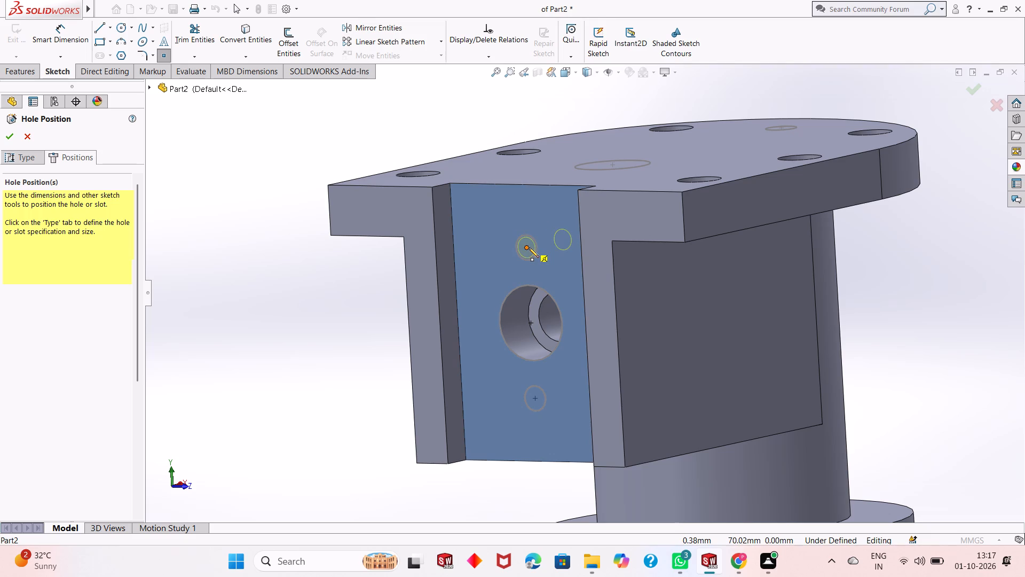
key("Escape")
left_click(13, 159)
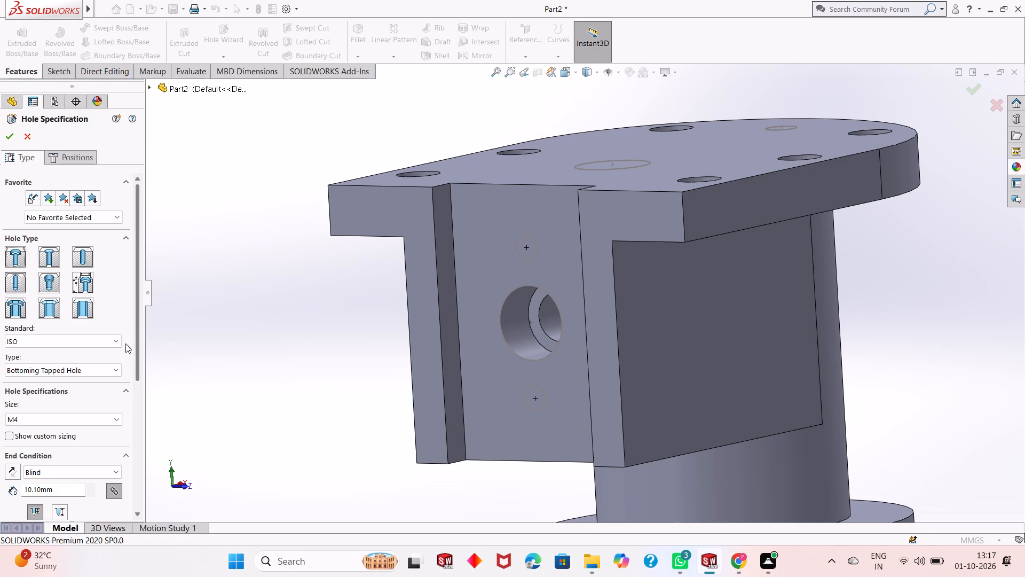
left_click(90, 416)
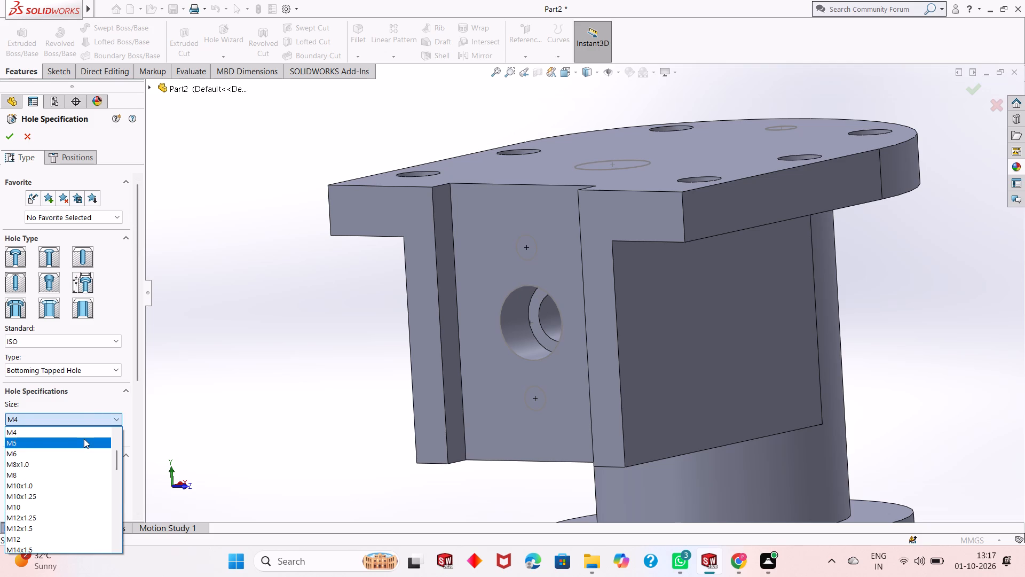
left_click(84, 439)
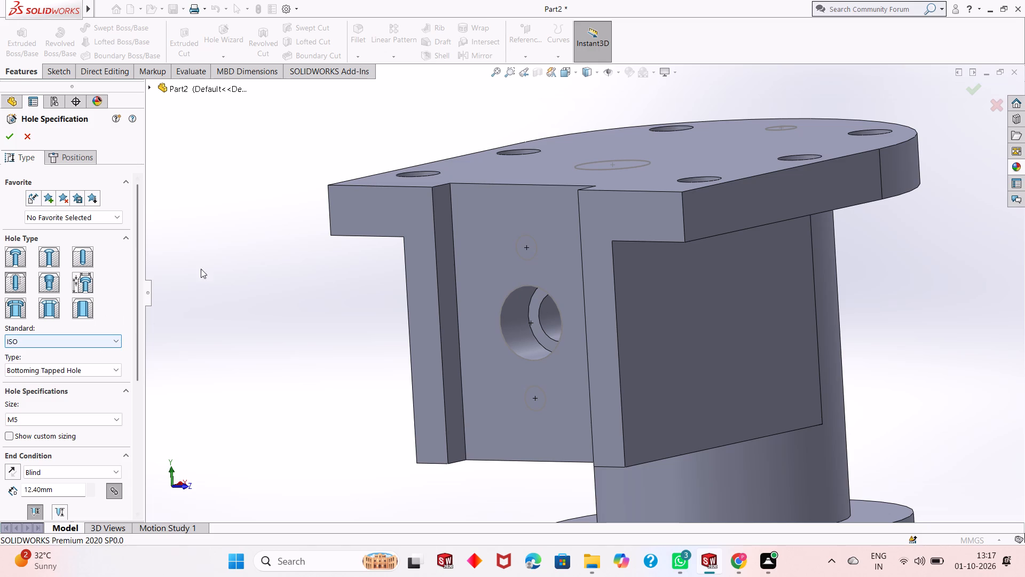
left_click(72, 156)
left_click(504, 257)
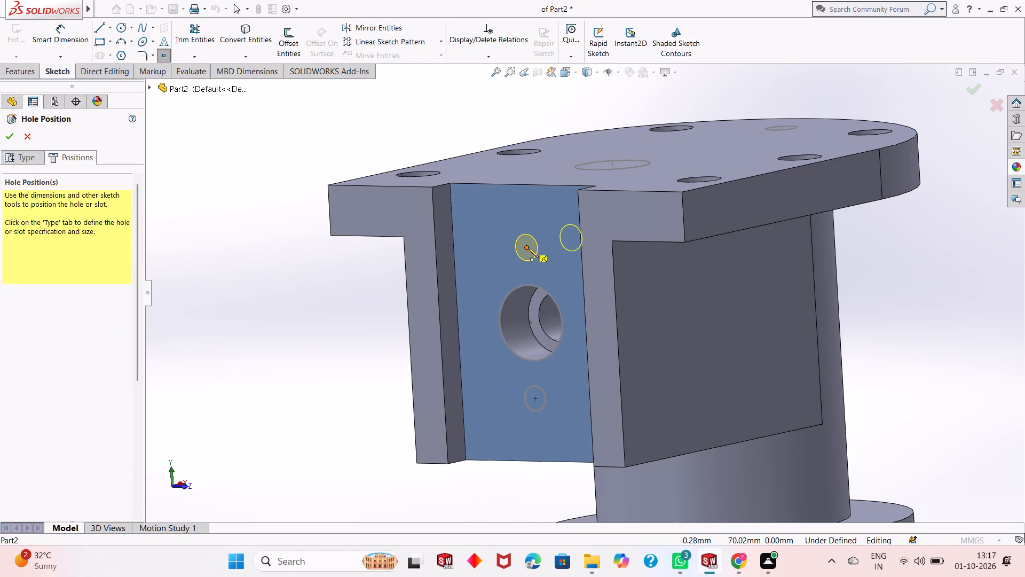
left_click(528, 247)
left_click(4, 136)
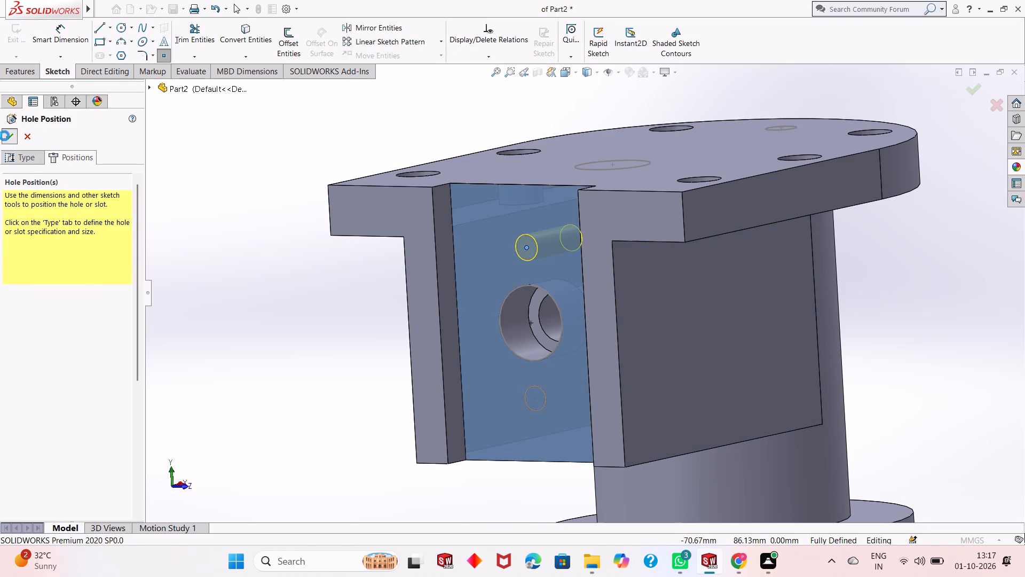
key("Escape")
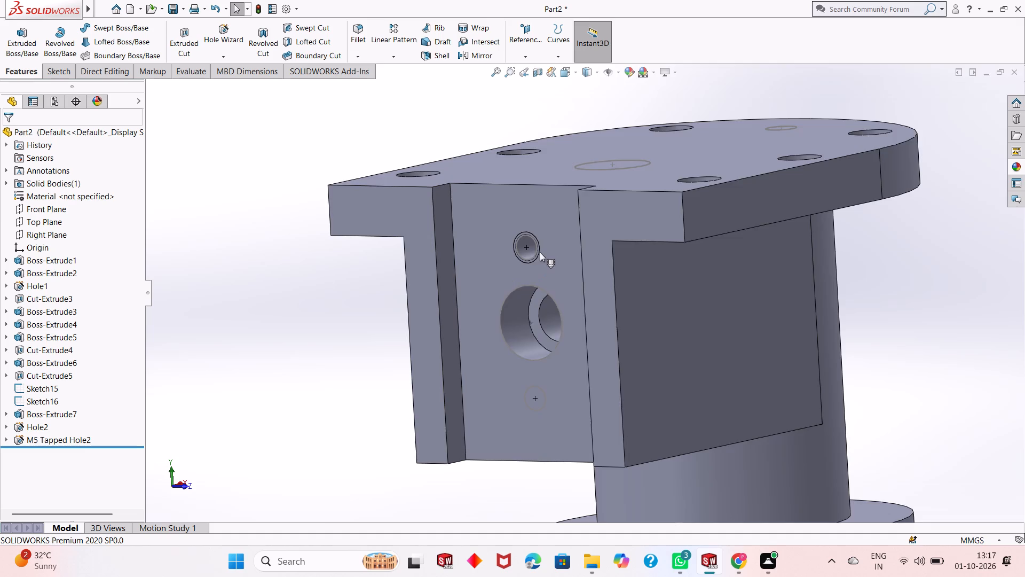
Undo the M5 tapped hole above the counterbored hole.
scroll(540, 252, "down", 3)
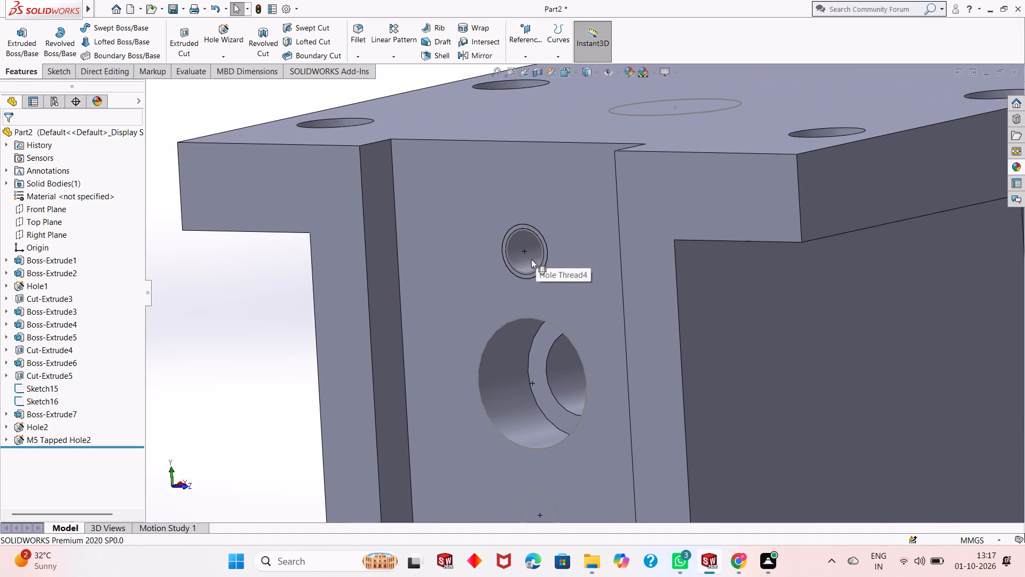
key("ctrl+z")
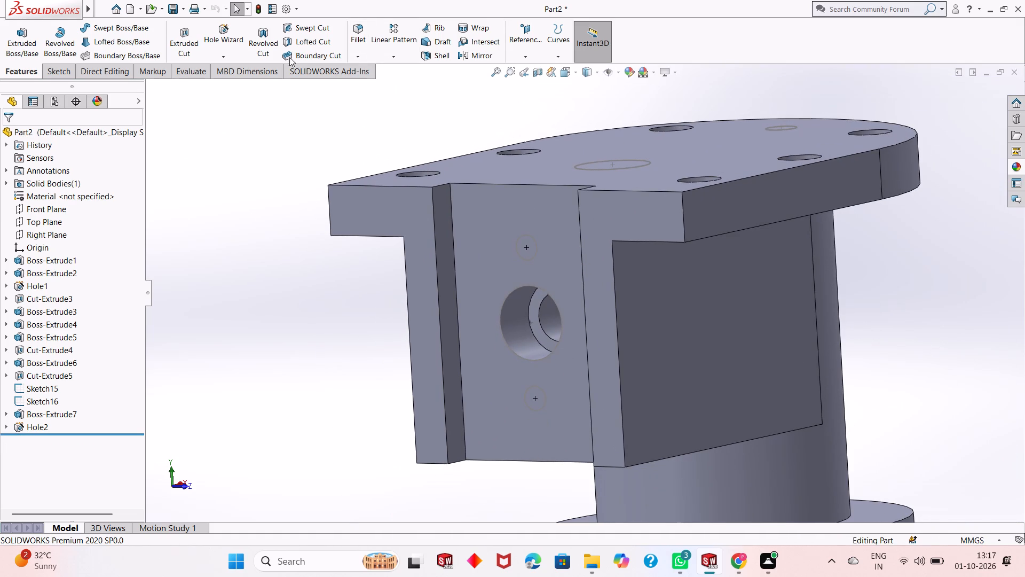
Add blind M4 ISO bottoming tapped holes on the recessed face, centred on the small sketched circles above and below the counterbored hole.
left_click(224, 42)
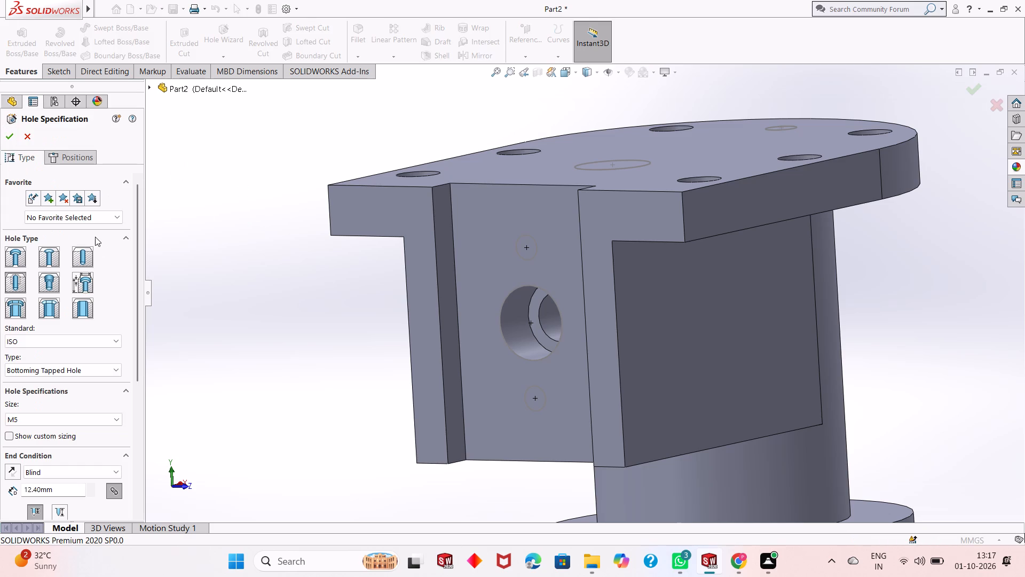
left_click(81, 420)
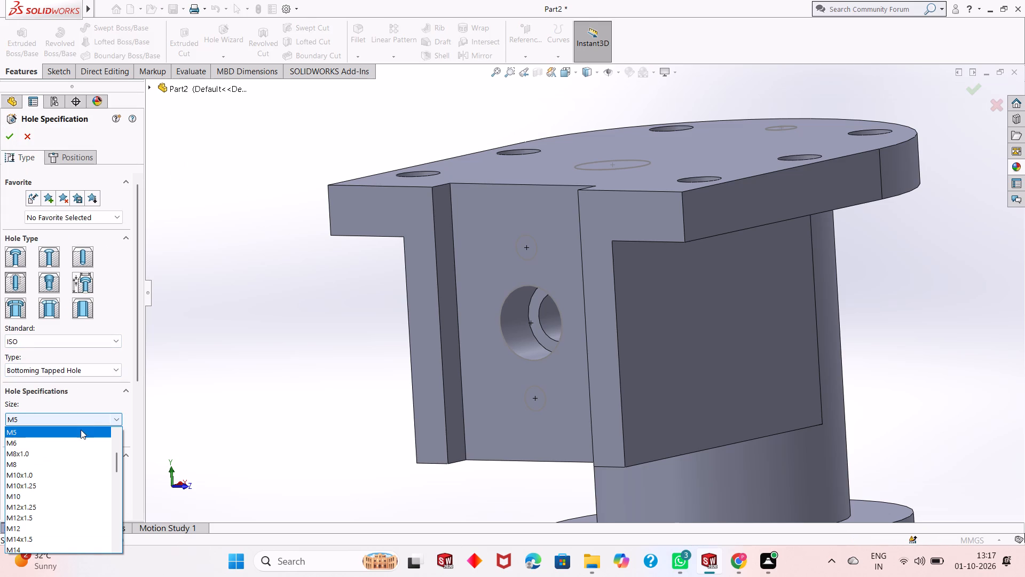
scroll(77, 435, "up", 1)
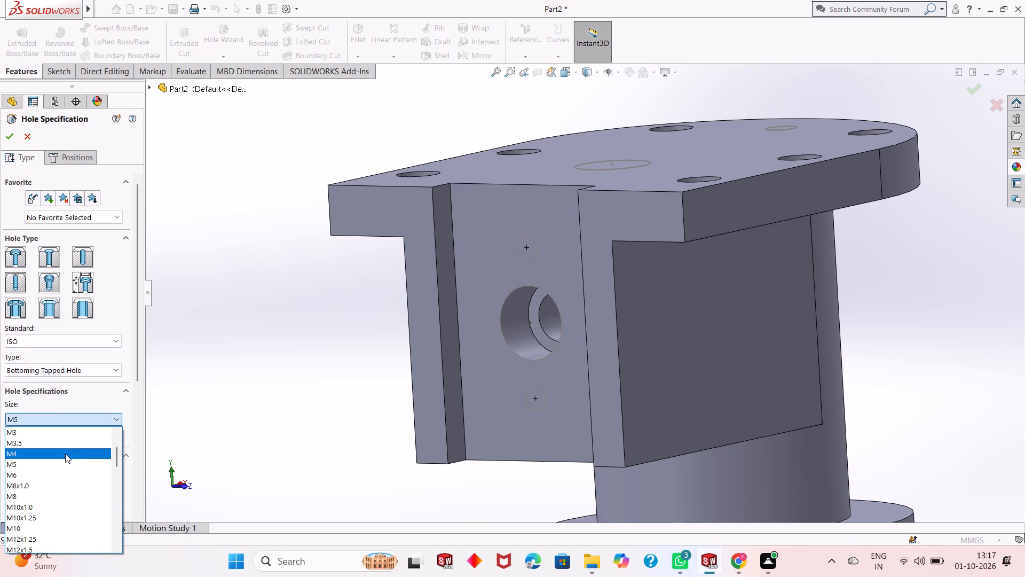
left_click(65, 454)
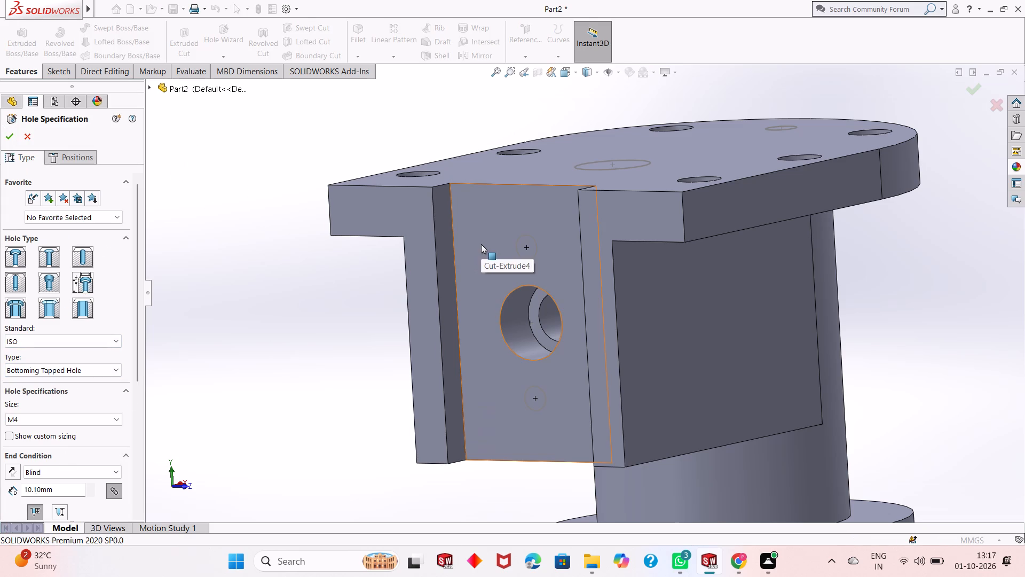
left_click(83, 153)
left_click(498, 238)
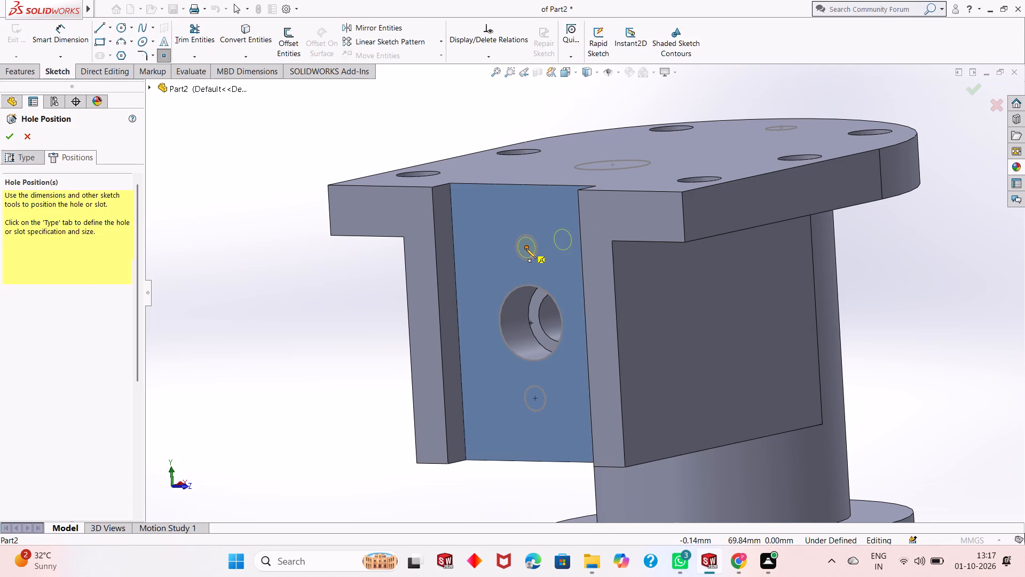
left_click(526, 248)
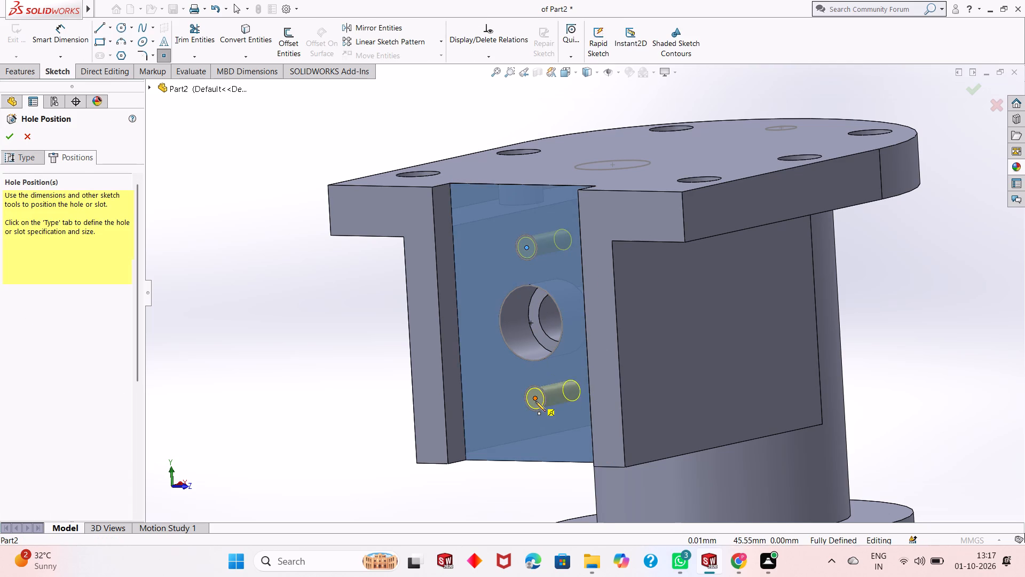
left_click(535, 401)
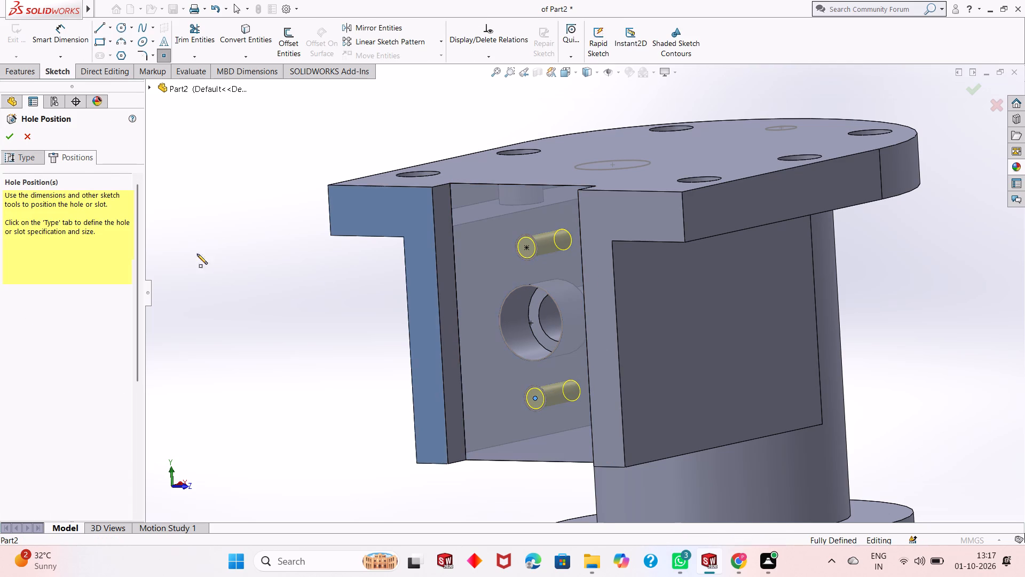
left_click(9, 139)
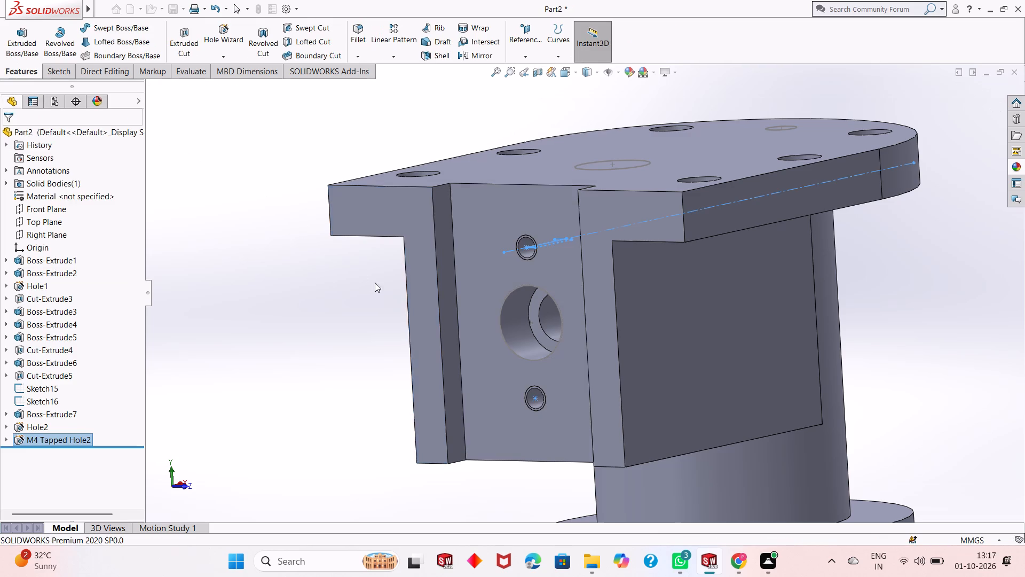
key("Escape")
Examine the M4 tapped holes above and below the counterbored hole against their sketched circles.
scroll(529, 264, "up", 1)
scroll(552, 245, "down", 6)
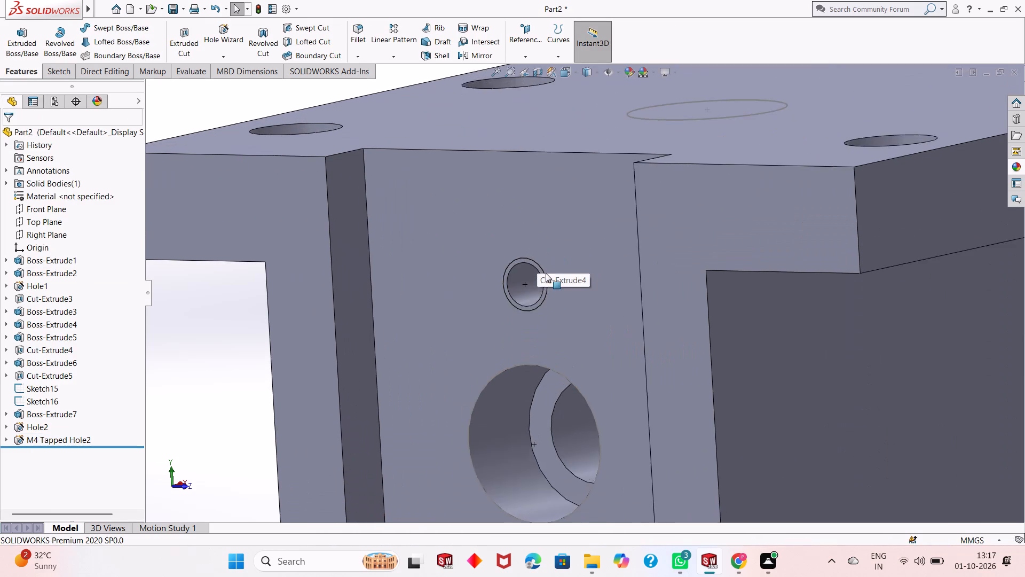
scroll(546, 273, "down", 4)
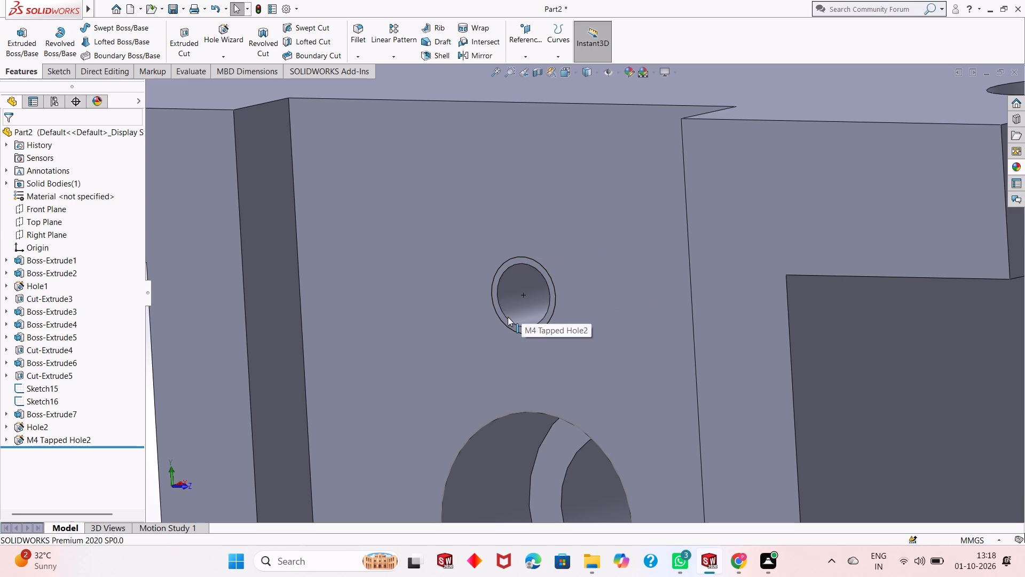
scroll(517, 309, "down", 3)
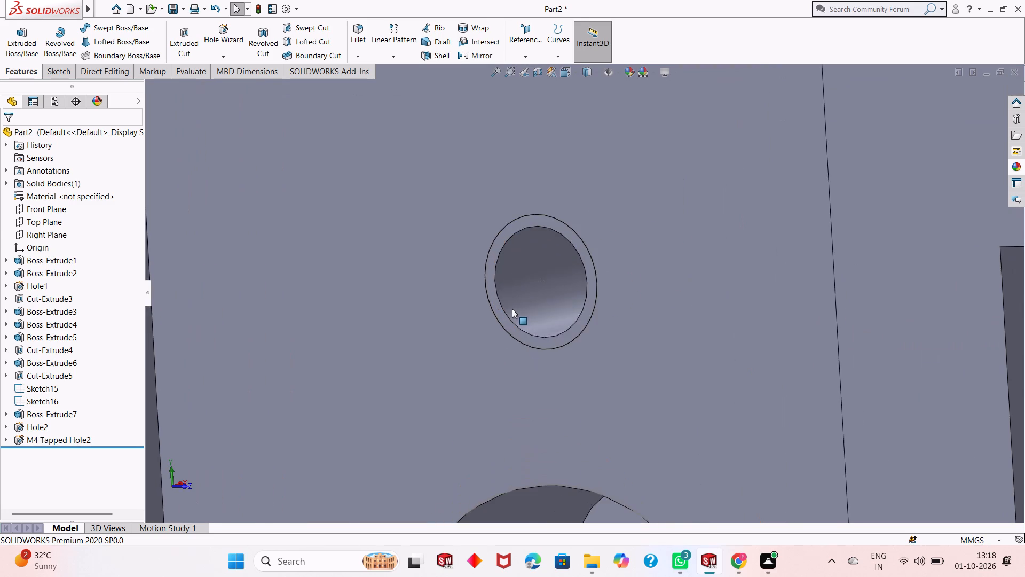
scroll(511, 309, "up", 8)
scroll(532, 365, "up", 2)
scroll(611, 423, "down", 3)
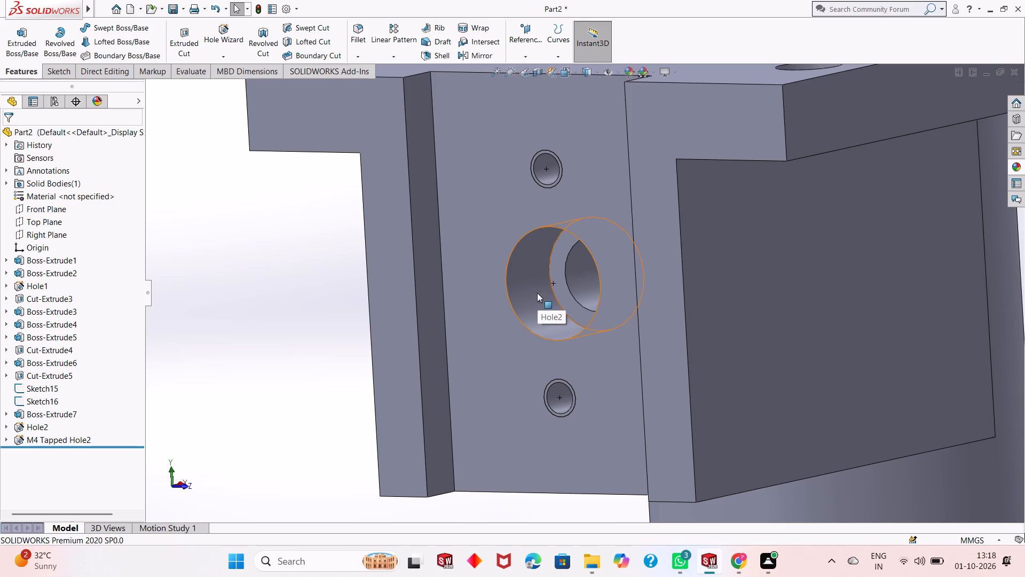
scroll(536, 293, "up", 3)
scroll(600, 346, "down", 5)
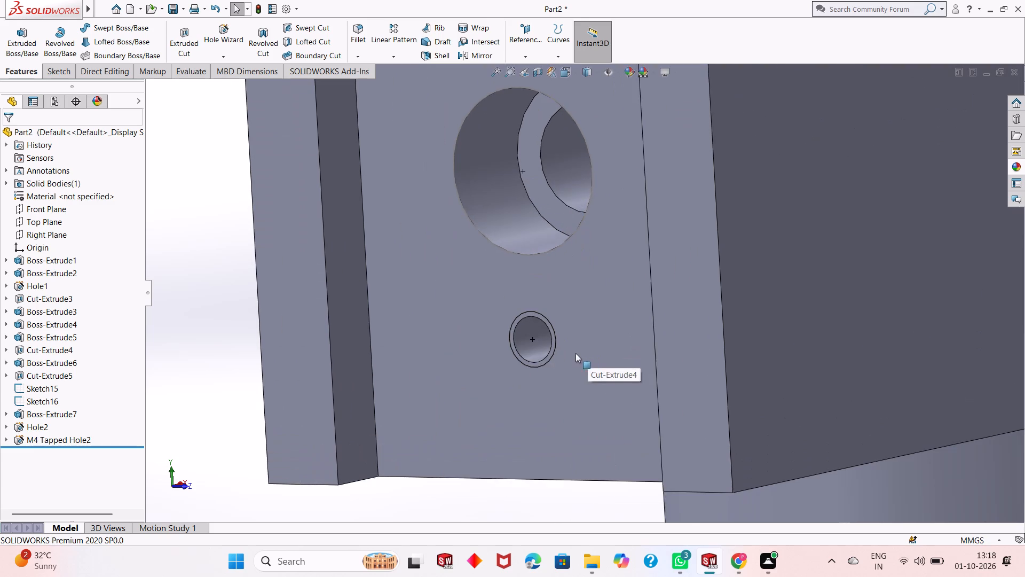
scroll(523, 350, "down", 2)
scroll(546, 336, "up", 3)
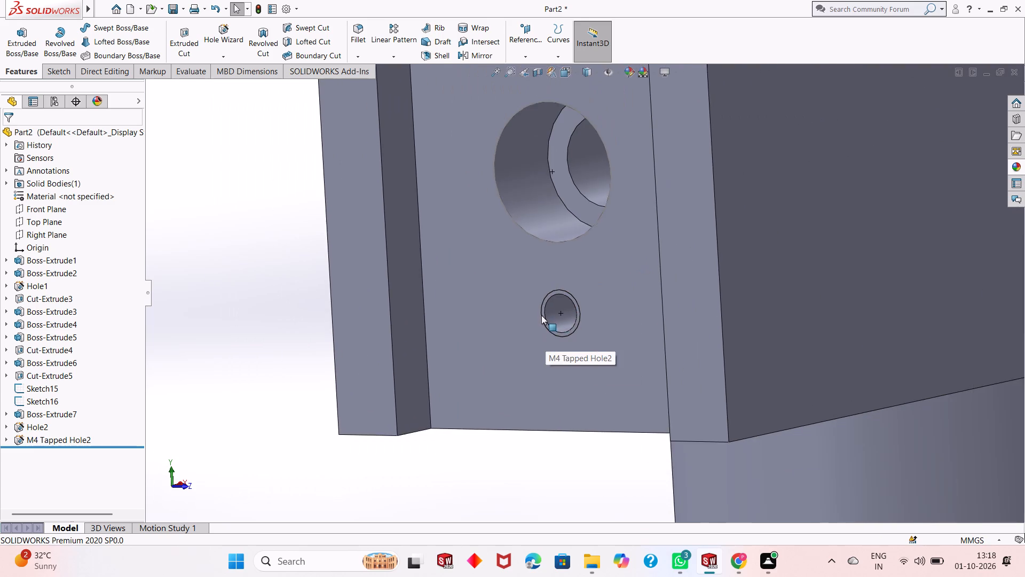
scroll(541, 315, "up", 5)
scroll(602, 201, "down", 2)
scroll(559, 259, "up", 1)
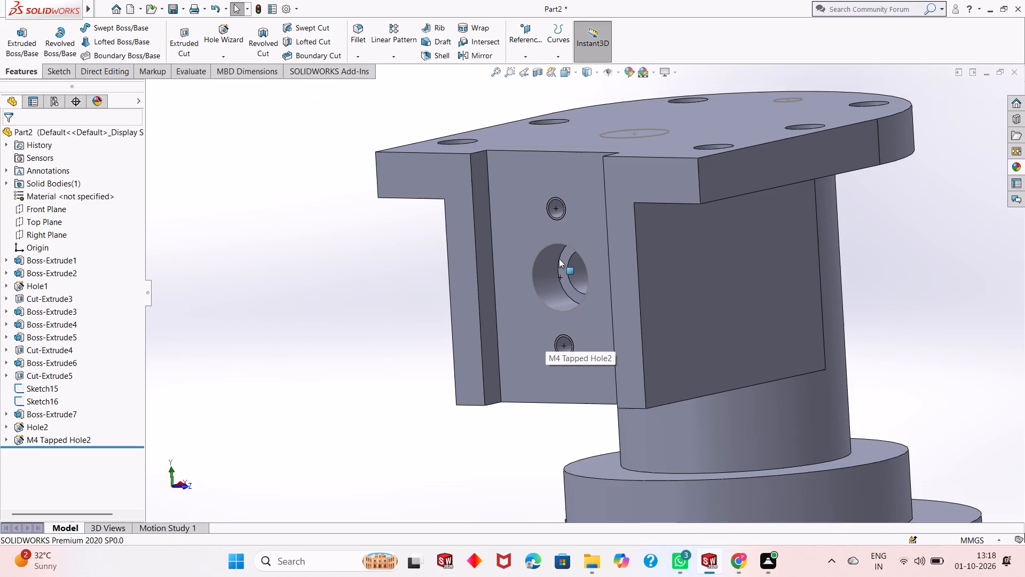
scroll(566, 242, "down", 6)
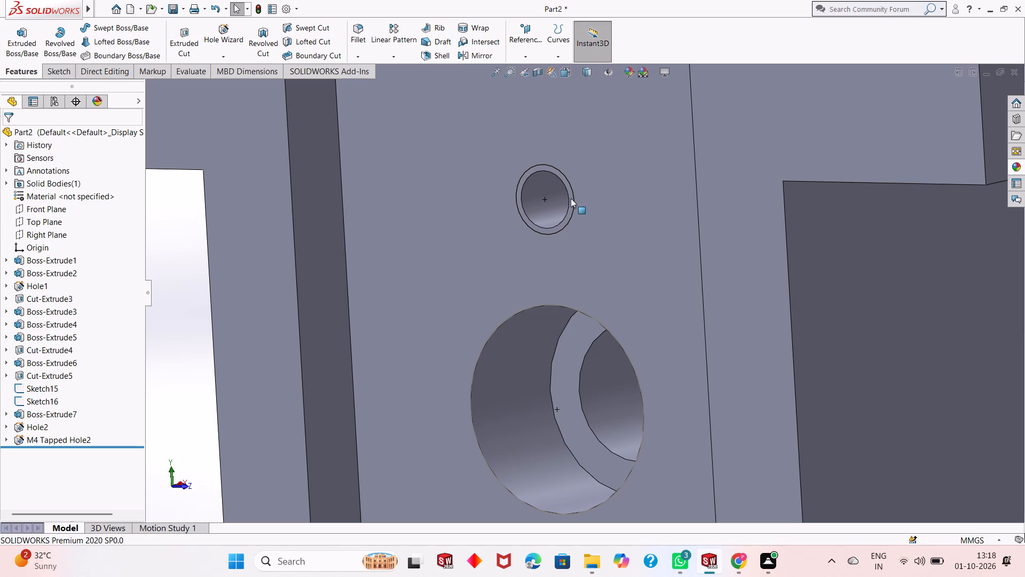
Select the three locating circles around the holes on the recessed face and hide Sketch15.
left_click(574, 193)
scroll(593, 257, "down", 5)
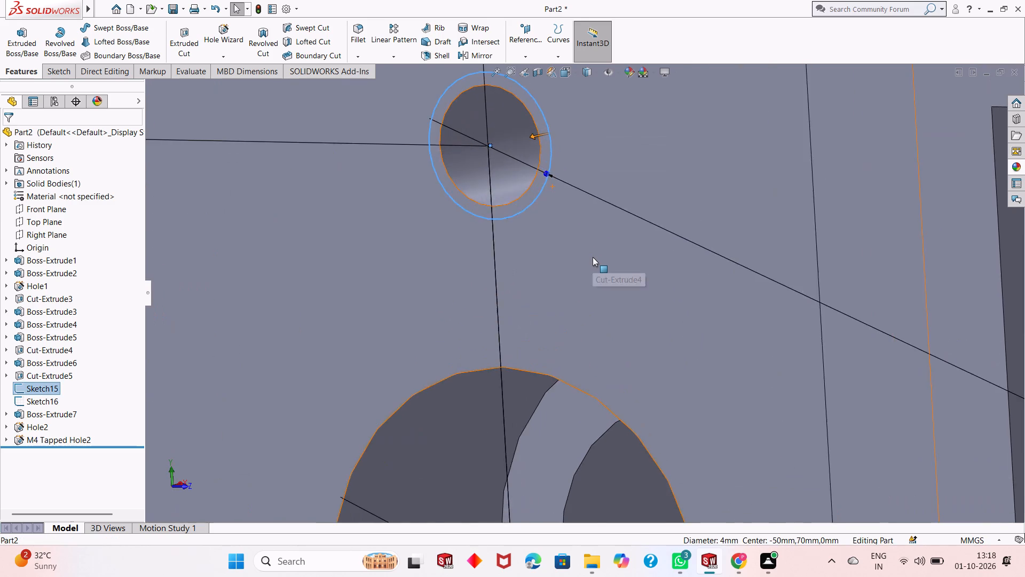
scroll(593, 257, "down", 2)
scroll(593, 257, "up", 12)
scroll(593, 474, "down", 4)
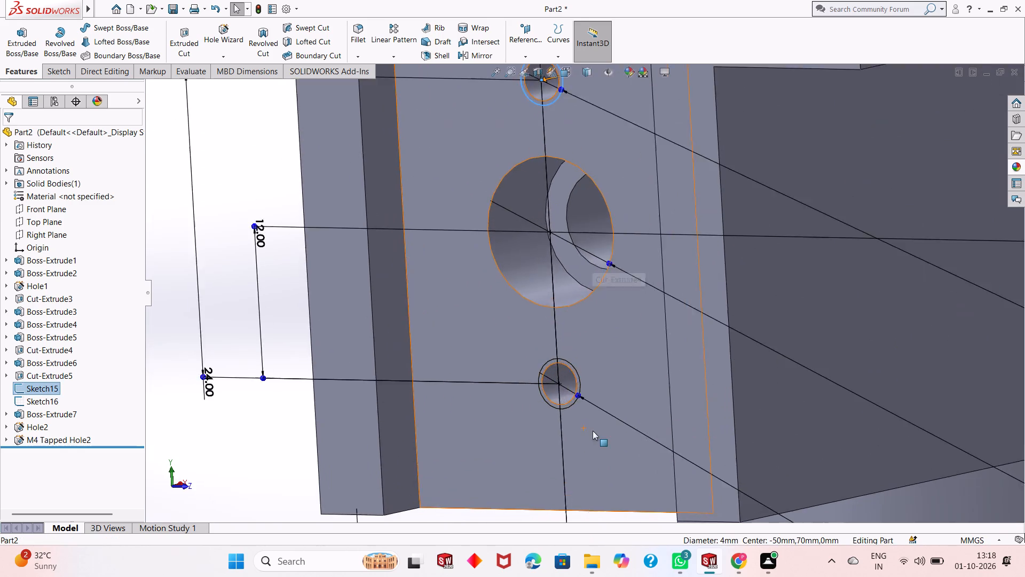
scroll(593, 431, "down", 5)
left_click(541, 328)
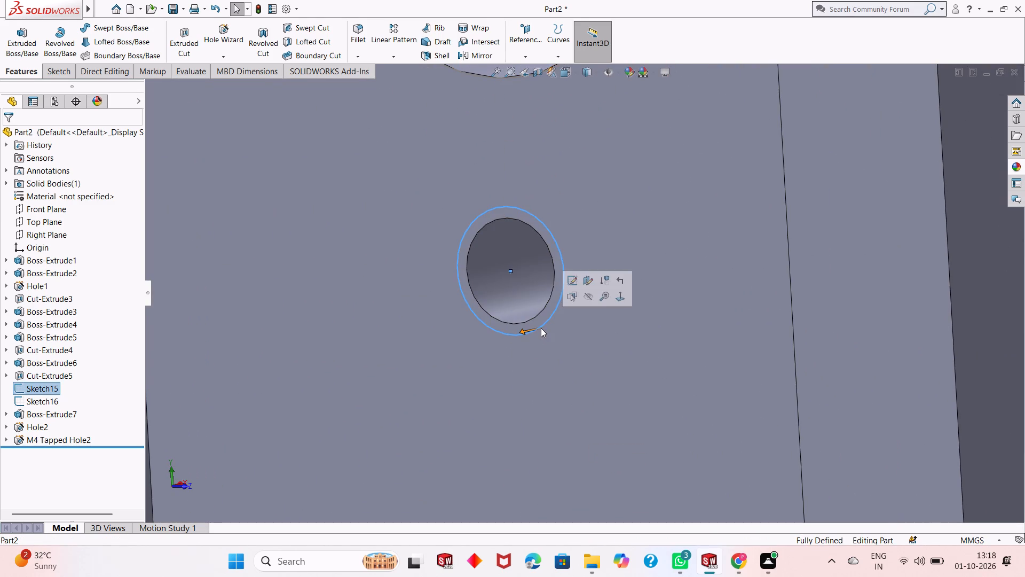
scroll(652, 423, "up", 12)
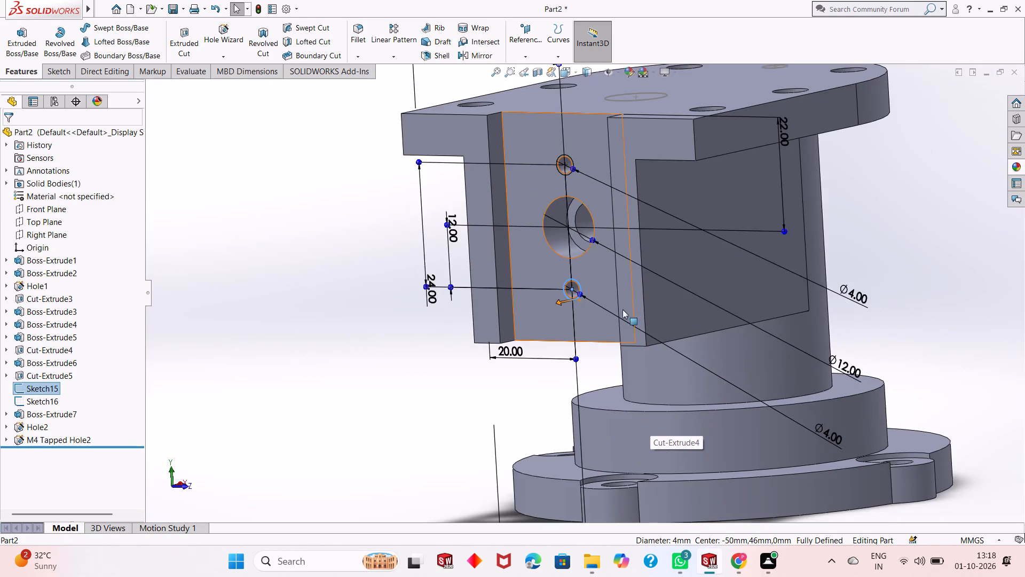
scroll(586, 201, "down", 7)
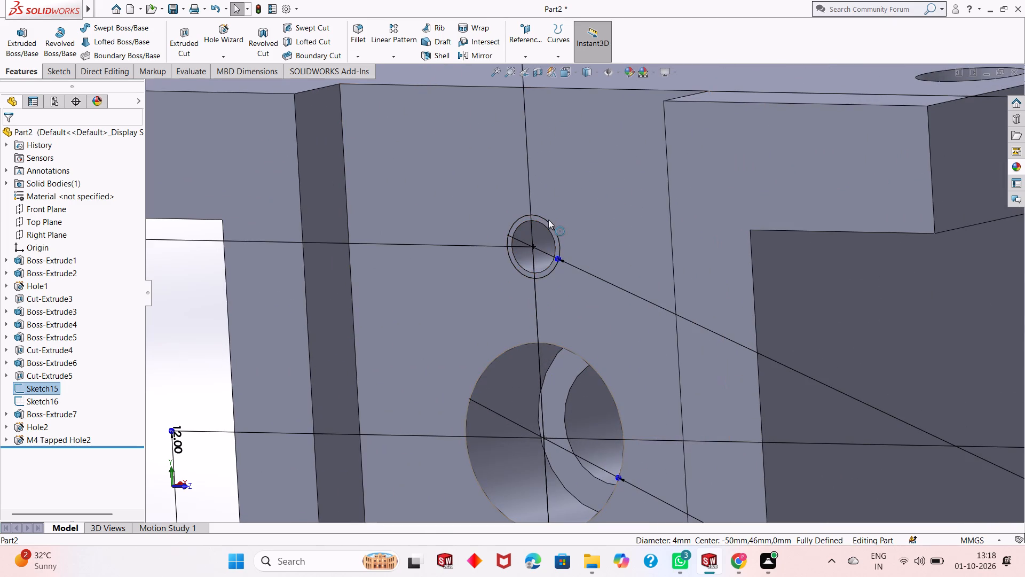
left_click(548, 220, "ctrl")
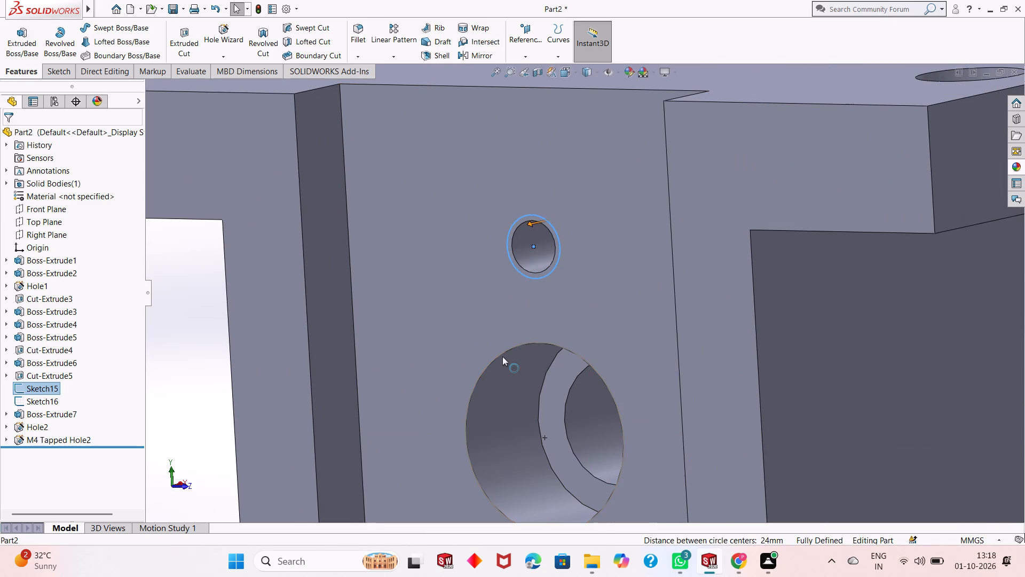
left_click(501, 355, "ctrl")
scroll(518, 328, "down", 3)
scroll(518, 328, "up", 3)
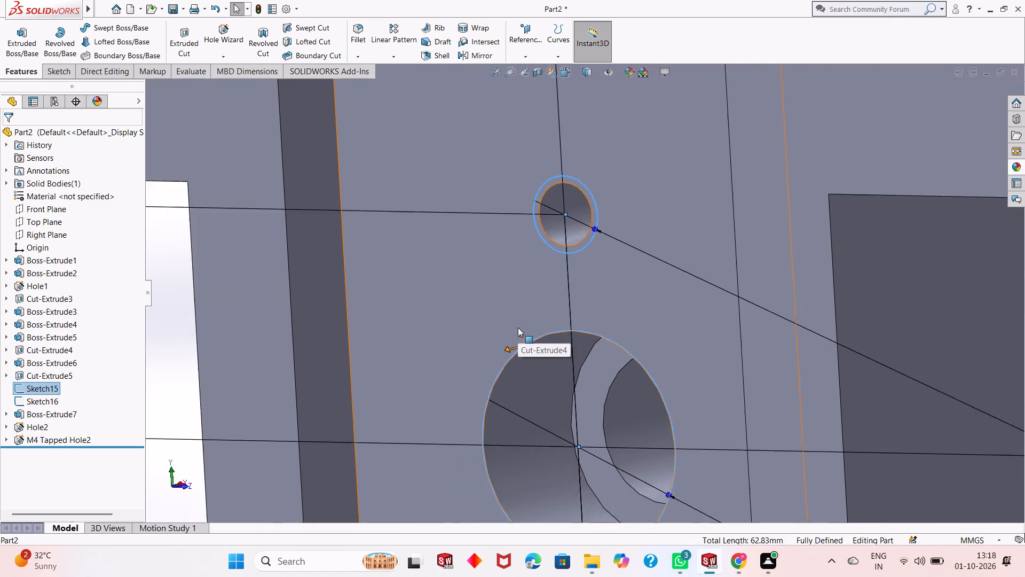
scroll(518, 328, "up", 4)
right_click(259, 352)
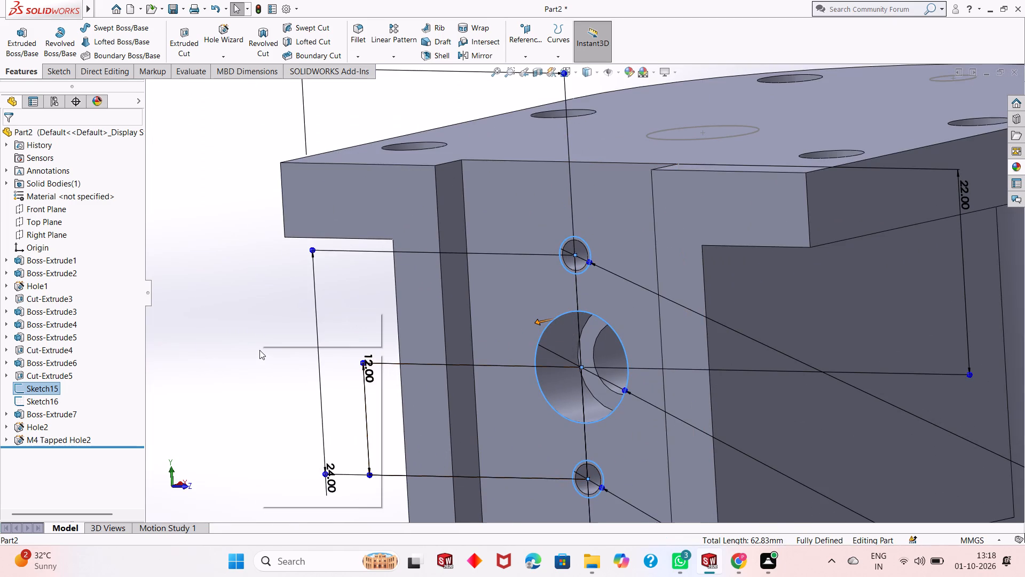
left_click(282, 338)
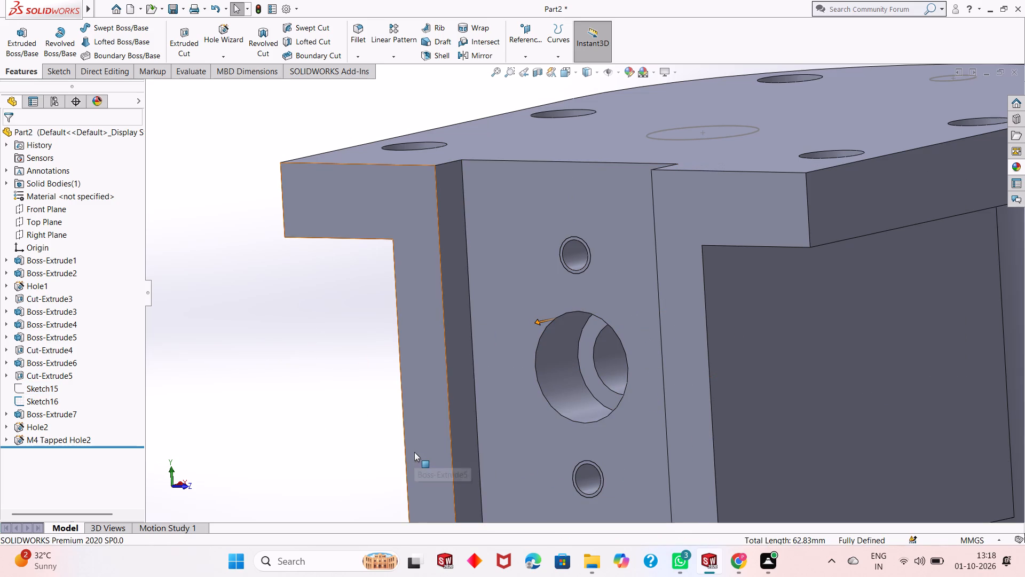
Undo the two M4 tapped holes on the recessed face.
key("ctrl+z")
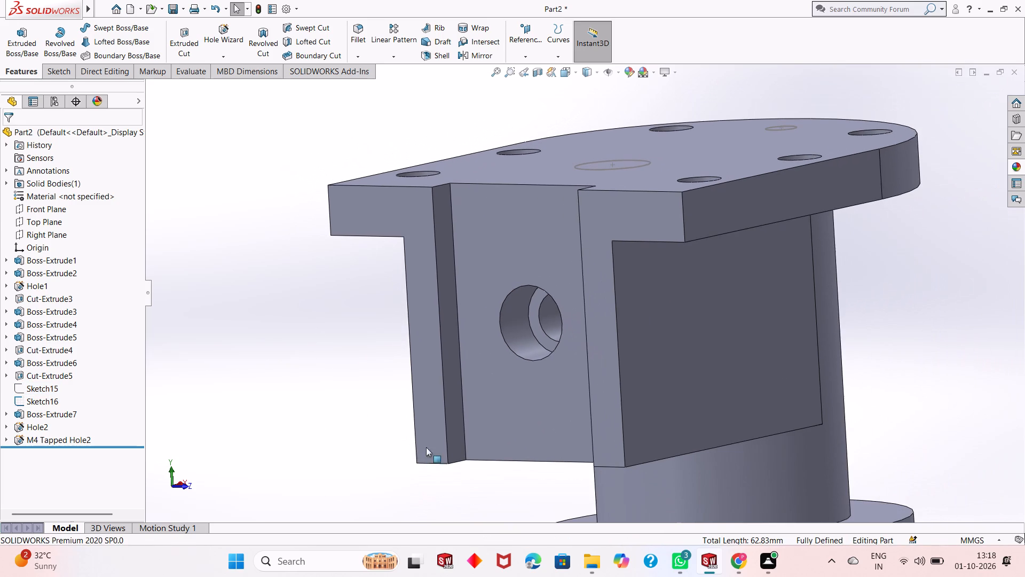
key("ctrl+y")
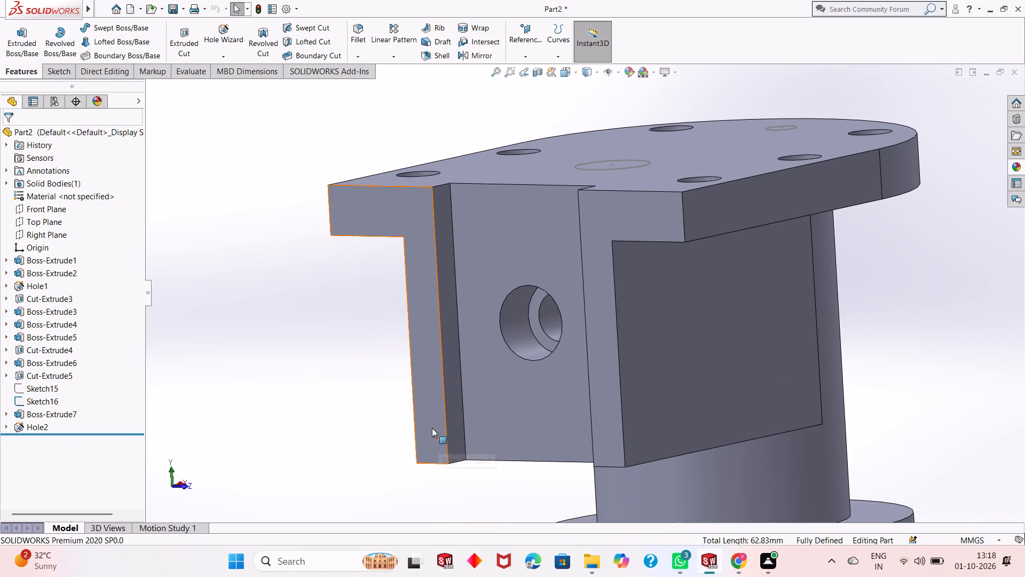
Show Sketch15 with the locating circles on the recessed face again.
right_click(47, 387)
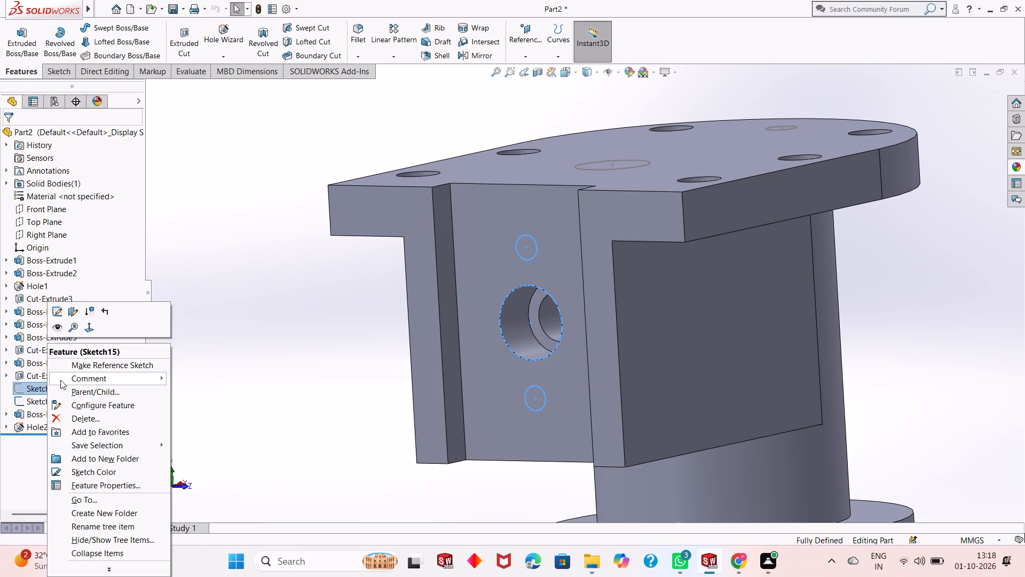
left_click(61, 331)
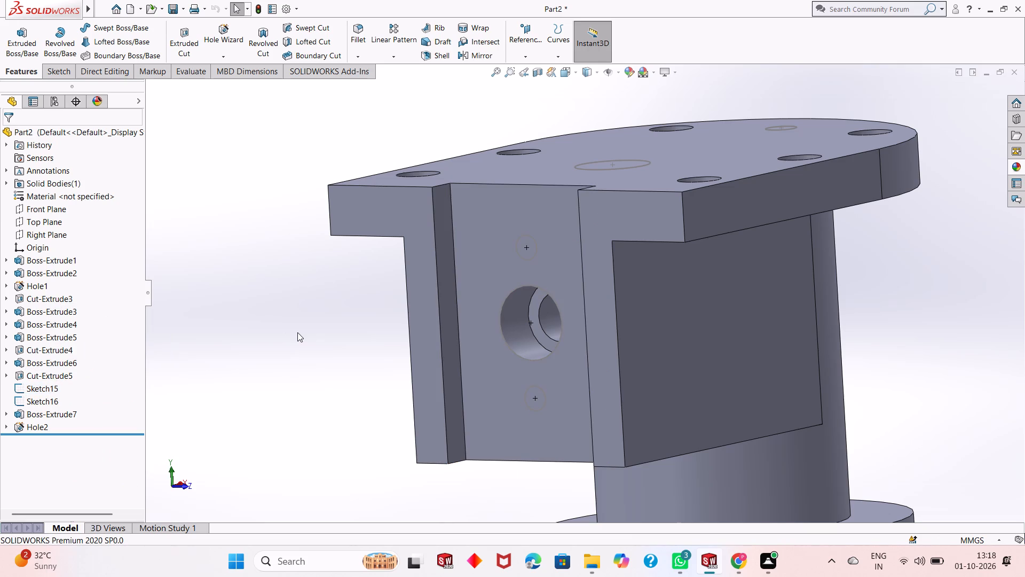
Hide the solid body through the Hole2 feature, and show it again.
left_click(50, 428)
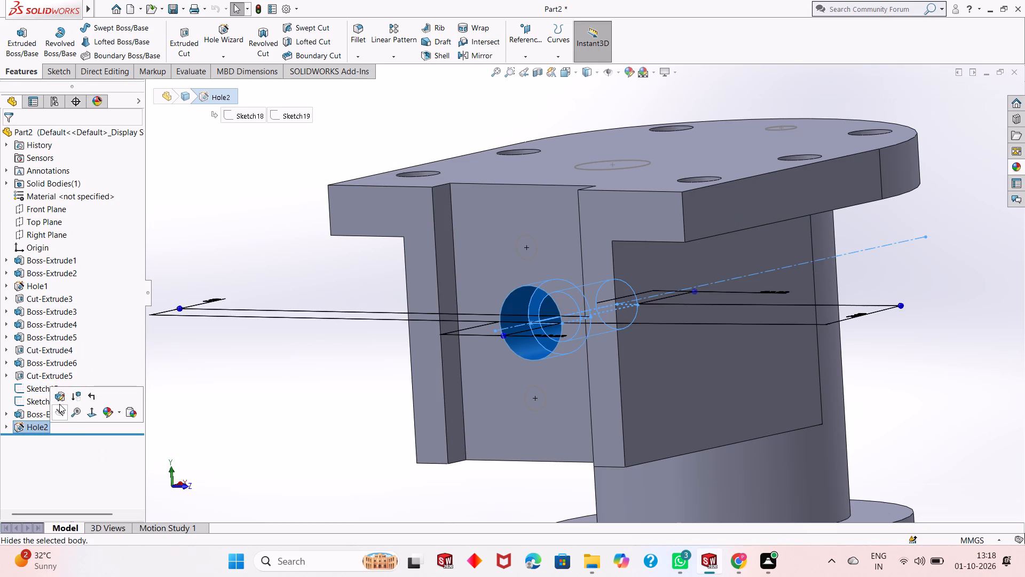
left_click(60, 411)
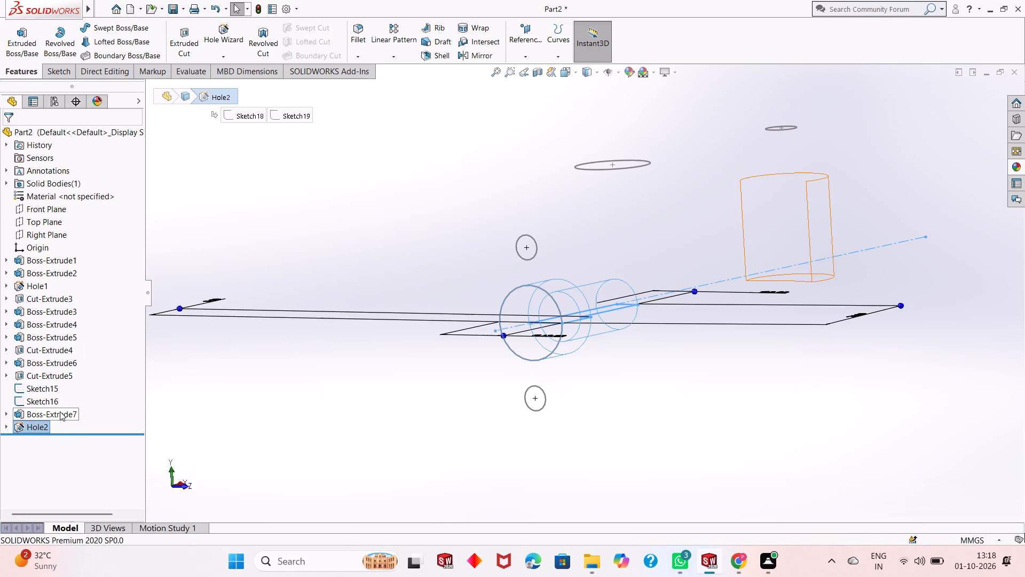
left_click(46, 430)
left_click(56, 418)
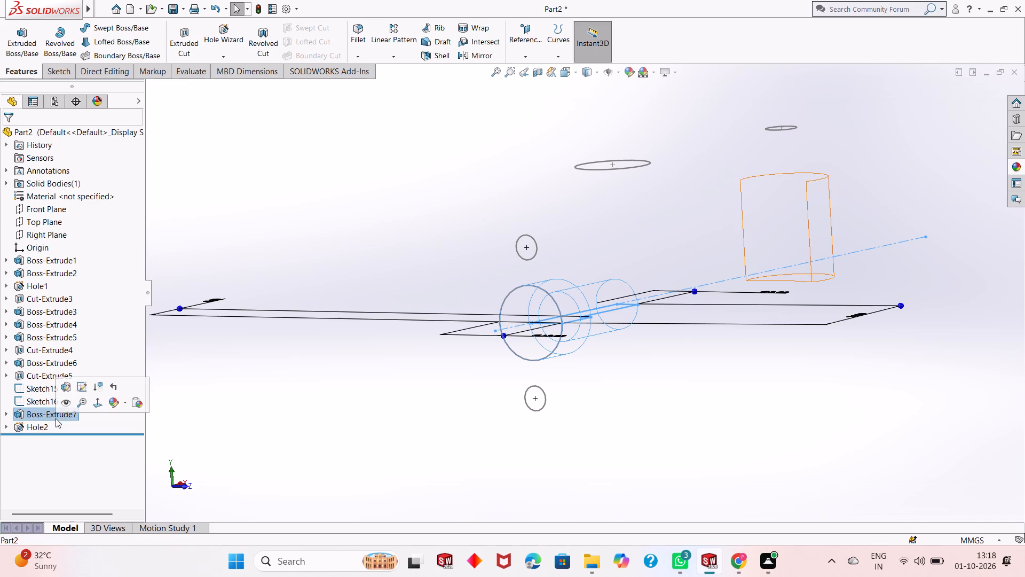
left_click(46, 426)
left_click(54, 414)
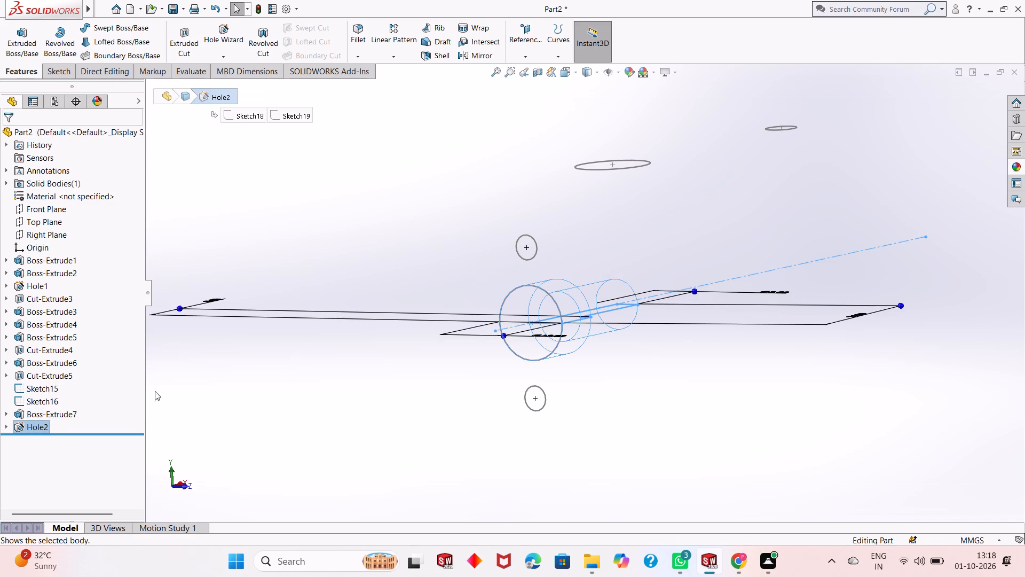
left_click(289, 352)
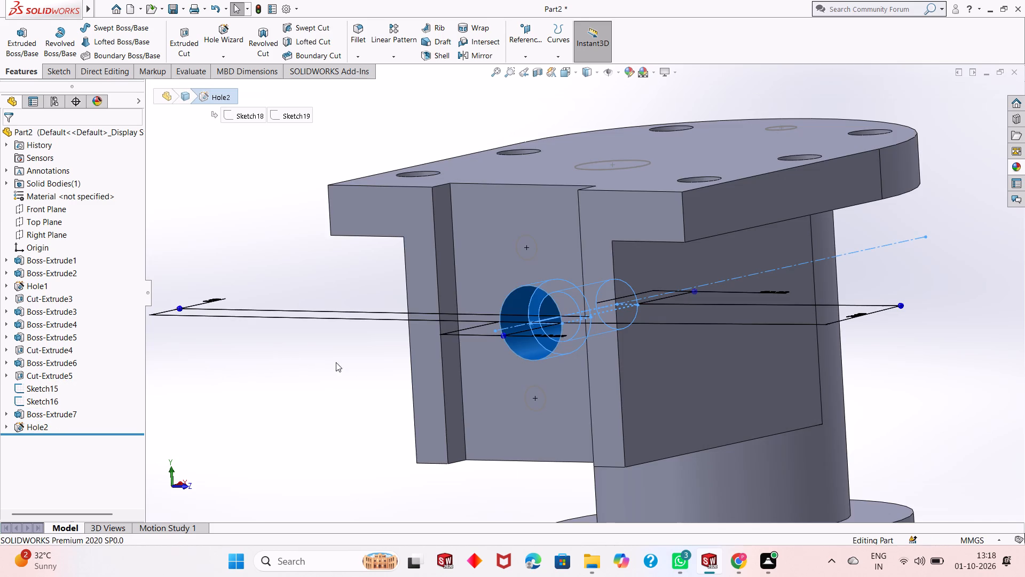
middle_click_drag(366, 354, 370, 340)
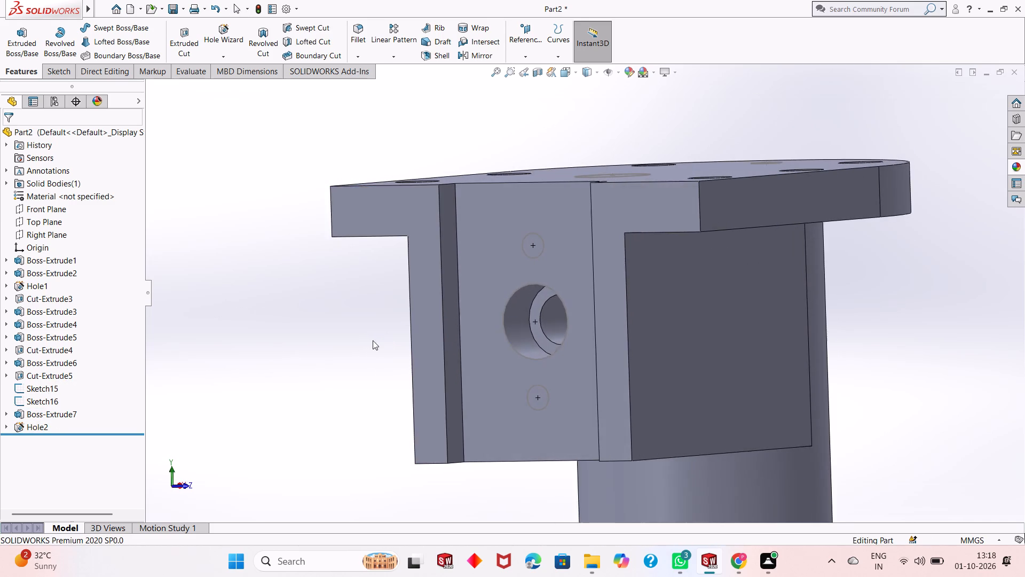
Add two ISO M4 bottoming tapped holes, blind 10.10 mm deep, at the small locating circles above and below the large hole on the recessed face.
scroll(575, 280, "down", 2)
middle_click_drag(303, 364, 329, 357)
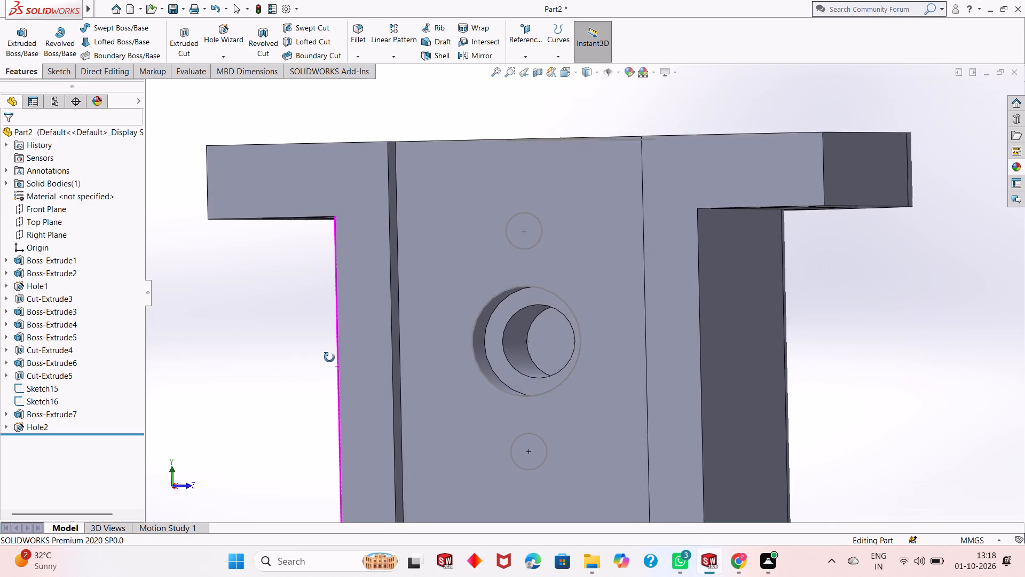
middle_click_drag(329, 357, 307, 367)
scroll(481, 373, "up", 2)
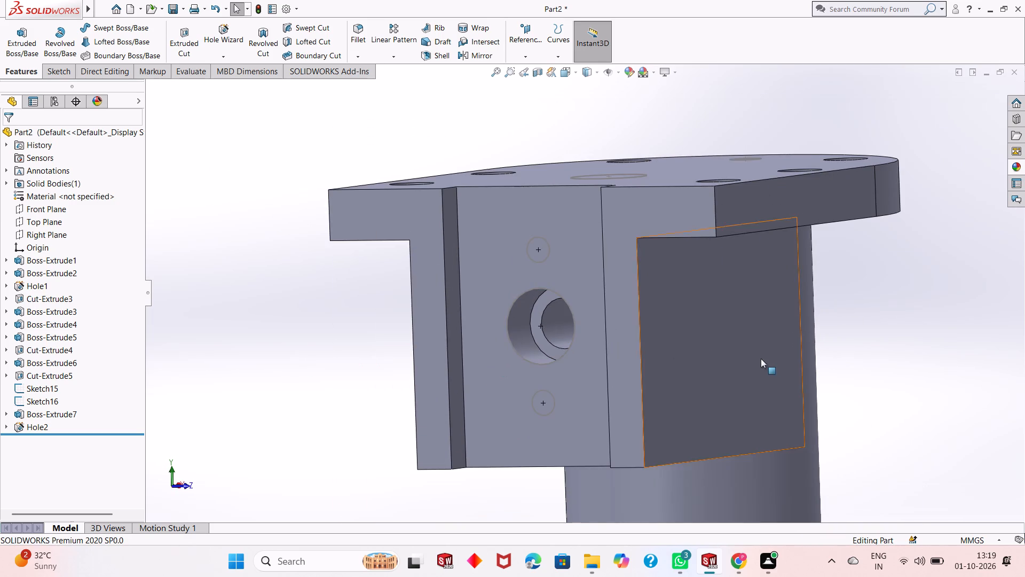
scroll(766, 358, "down", 1)
left_click(224, 38)
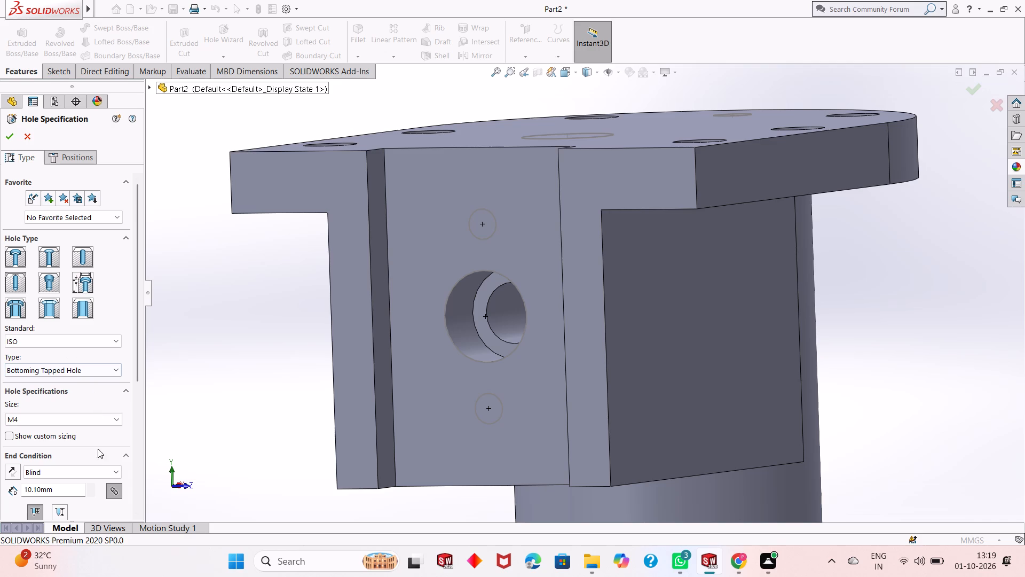
left_click(84, 153)
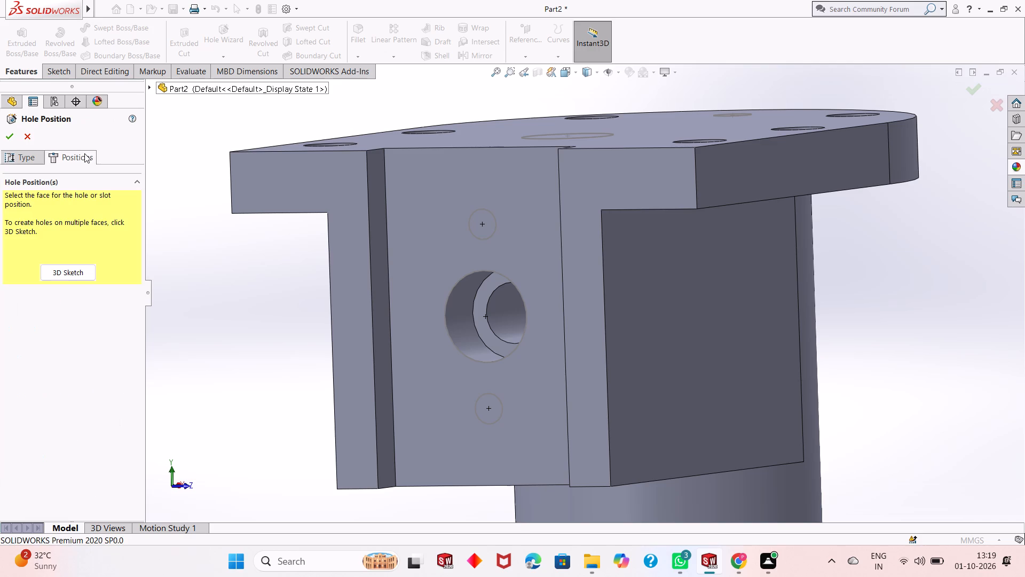
left_click(480, 238)
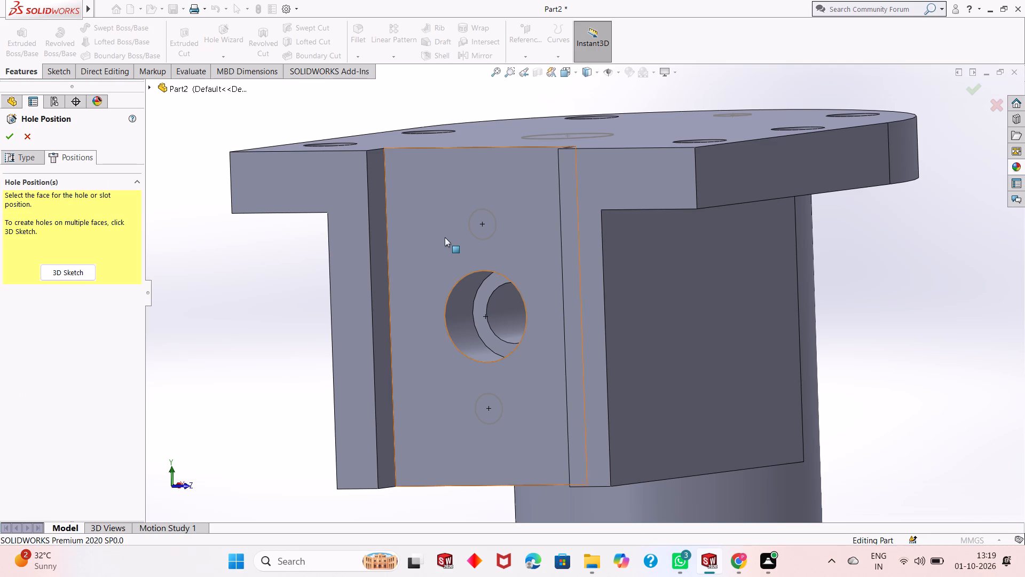
left_click(440, 251)
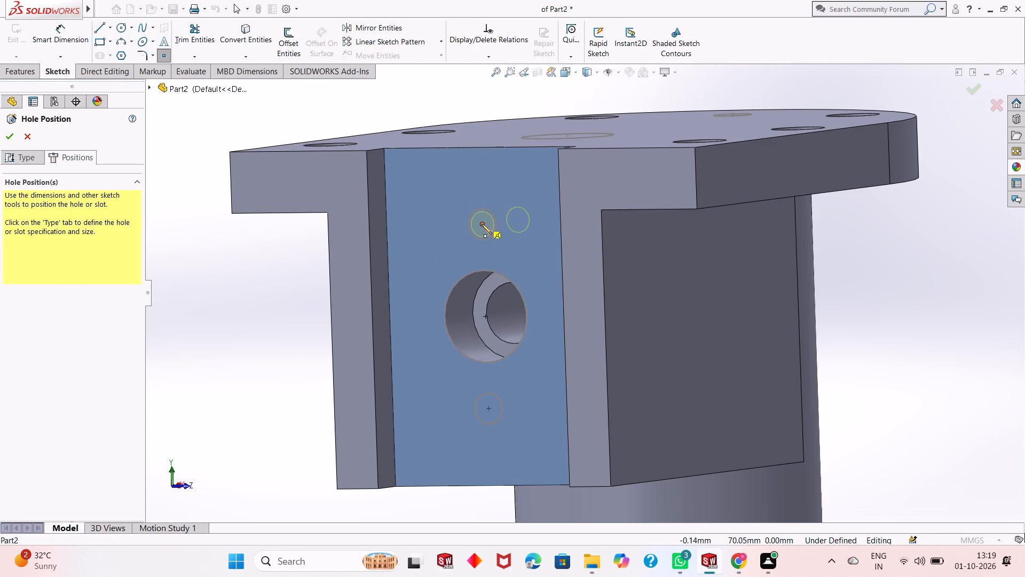
left_click(482, 225)
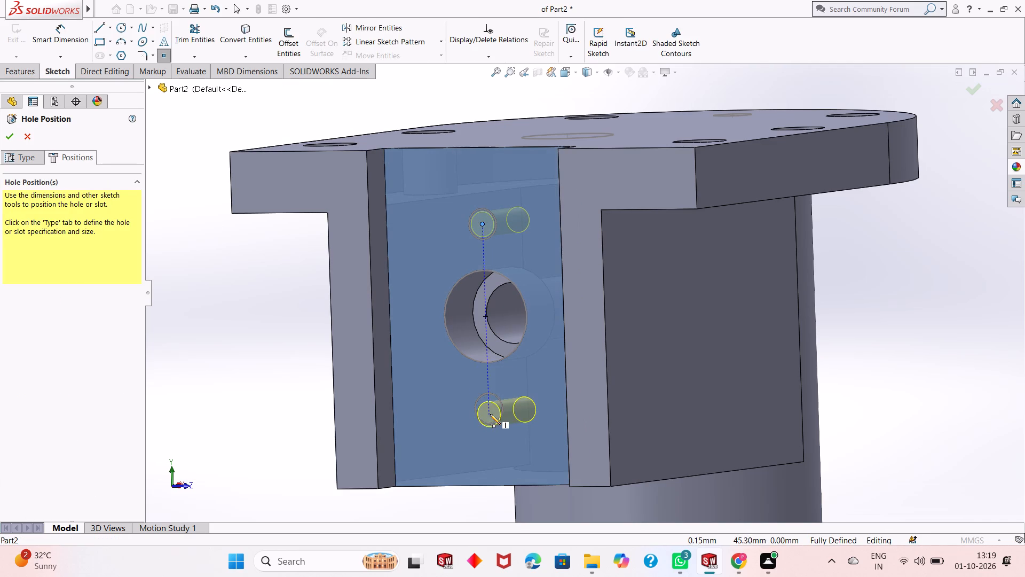
left_click(488, 409)
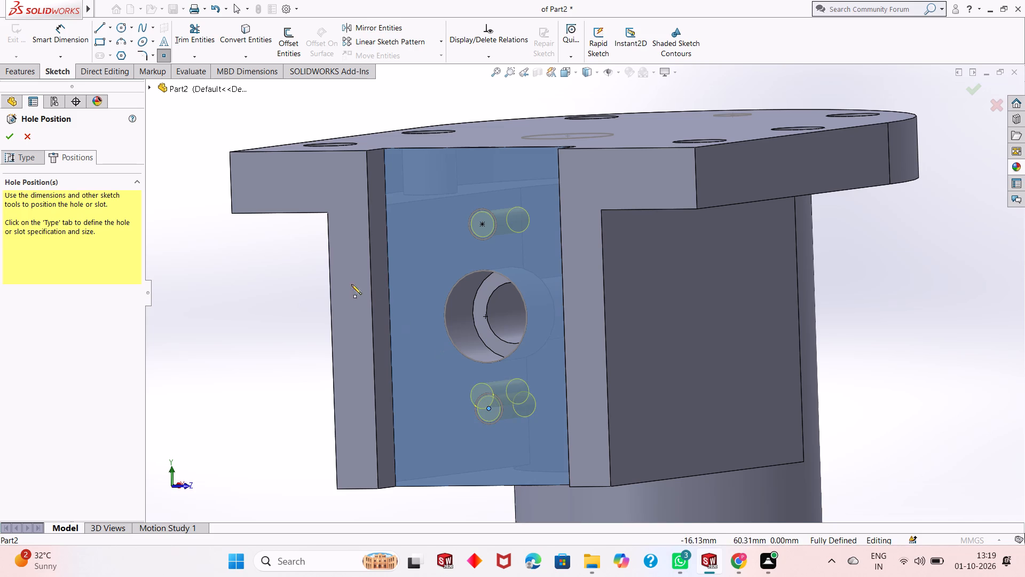
left_click(6, 135)
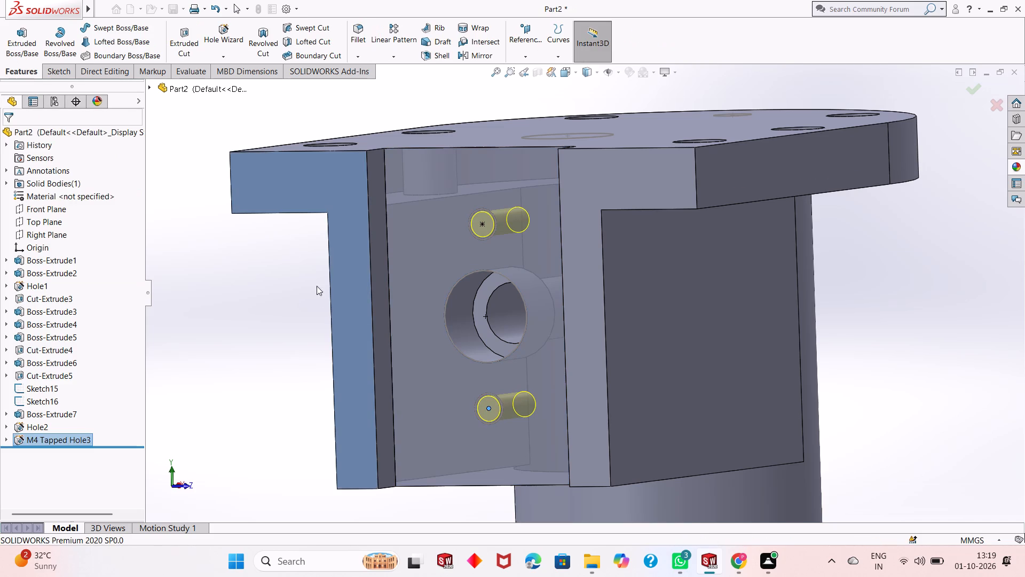
key("Escape")
key("Escape")
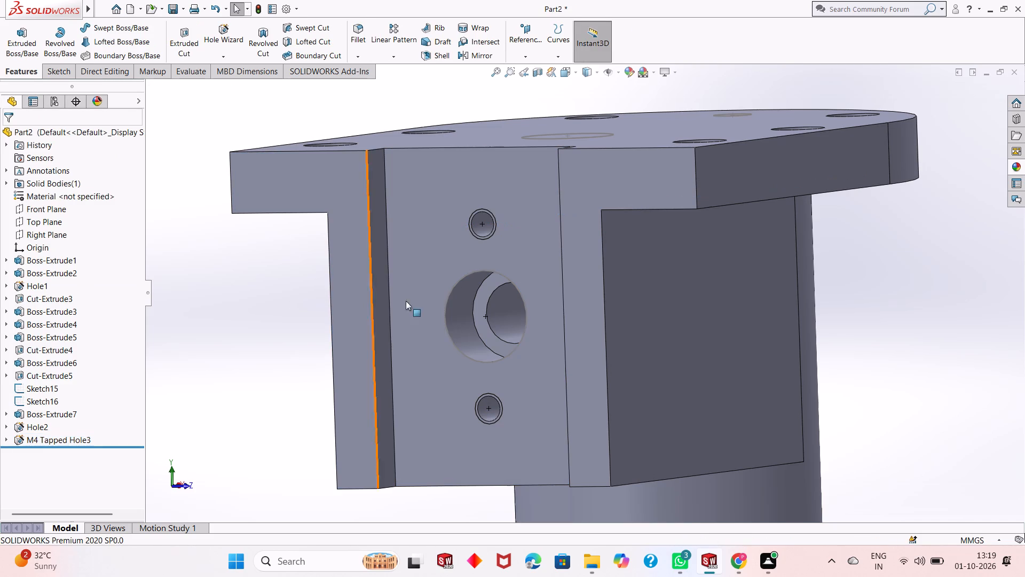
key("Escape")
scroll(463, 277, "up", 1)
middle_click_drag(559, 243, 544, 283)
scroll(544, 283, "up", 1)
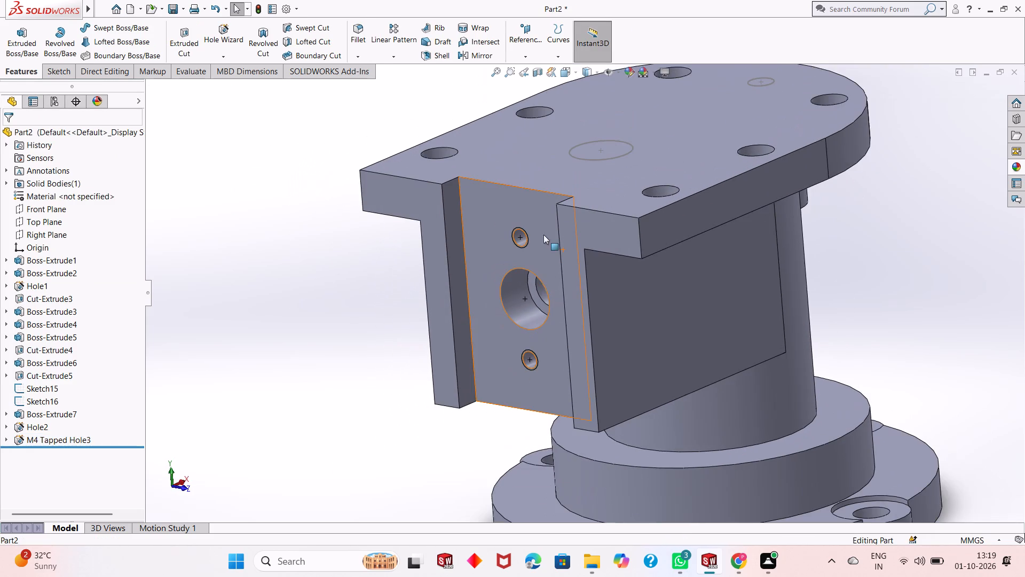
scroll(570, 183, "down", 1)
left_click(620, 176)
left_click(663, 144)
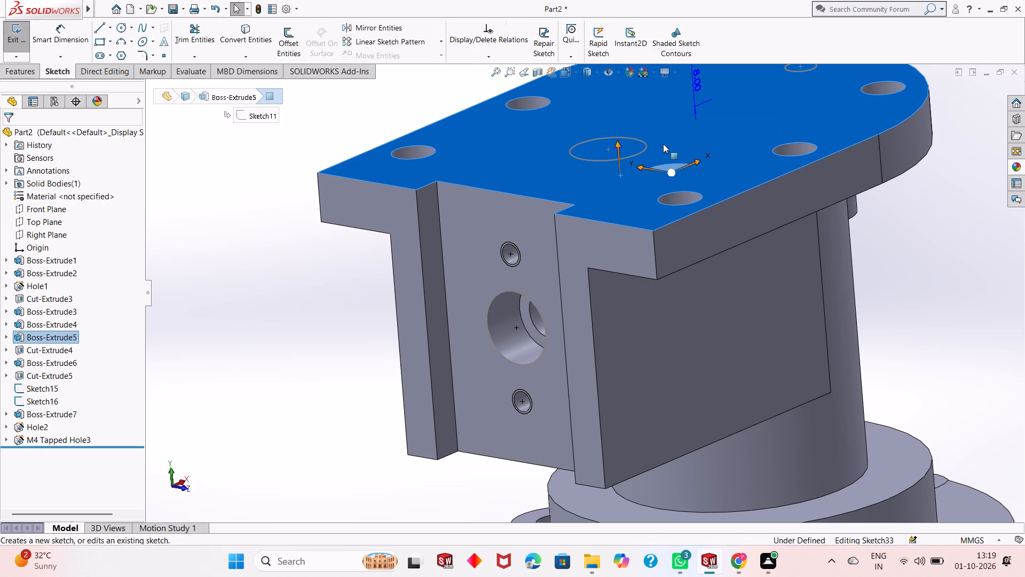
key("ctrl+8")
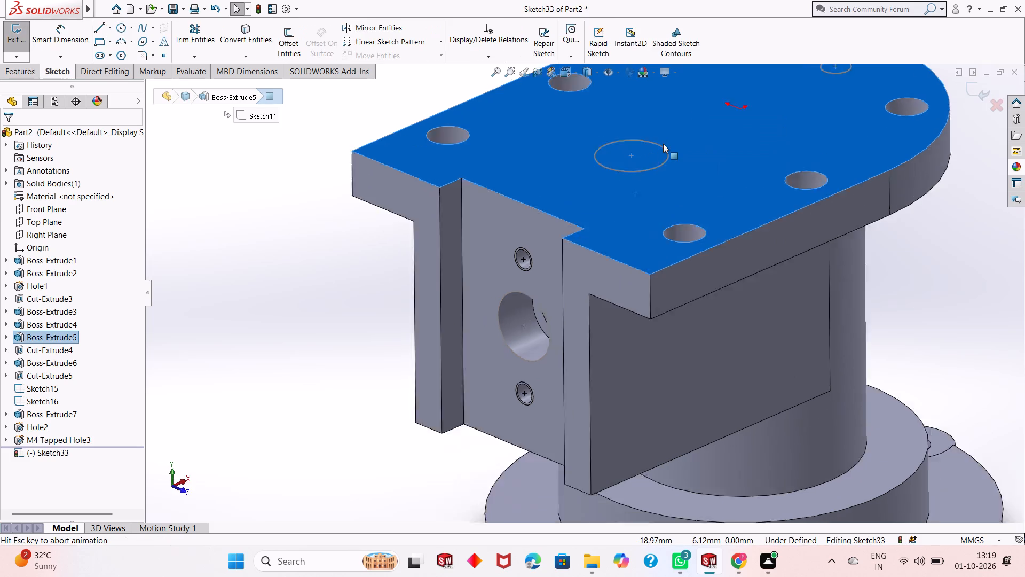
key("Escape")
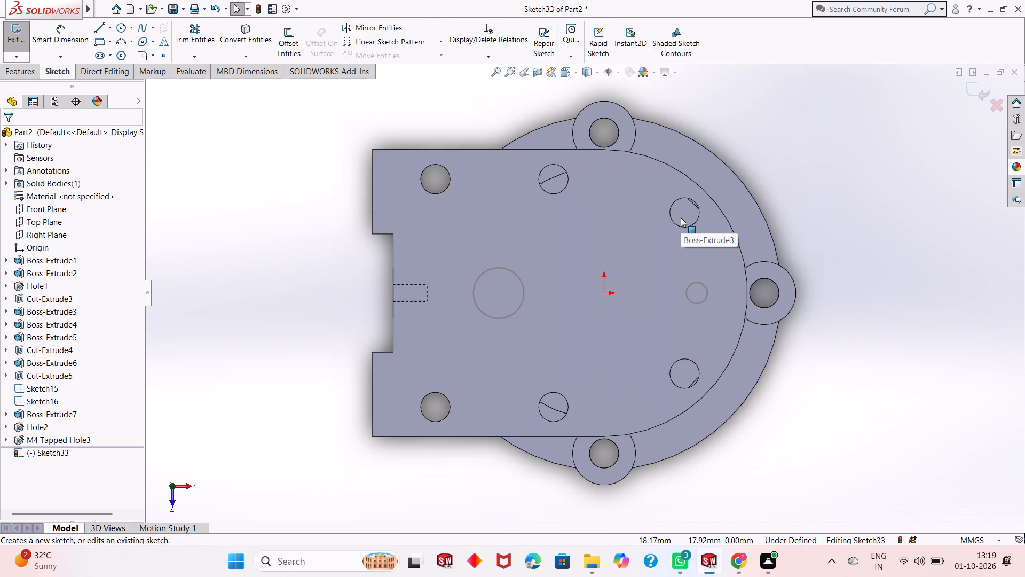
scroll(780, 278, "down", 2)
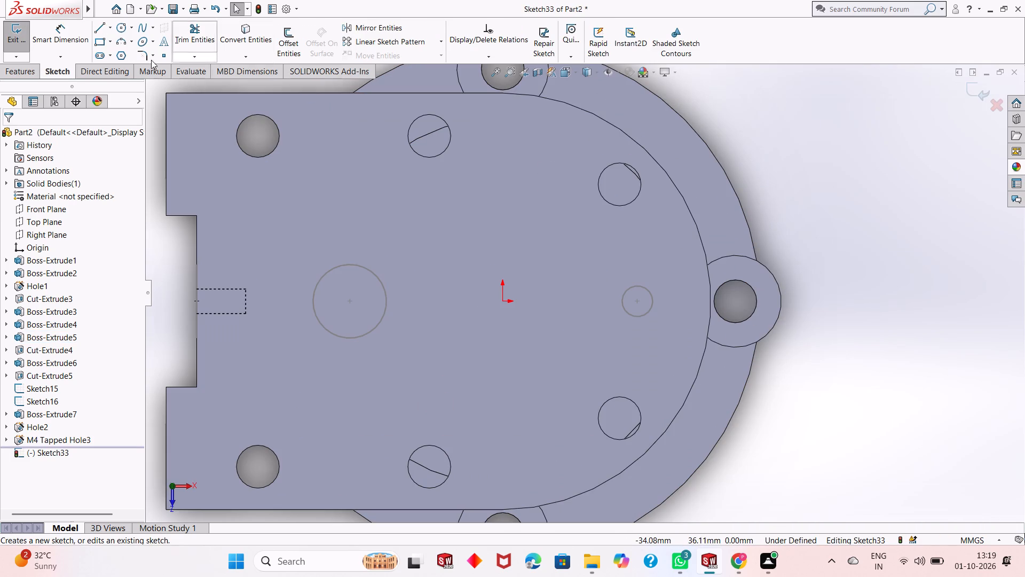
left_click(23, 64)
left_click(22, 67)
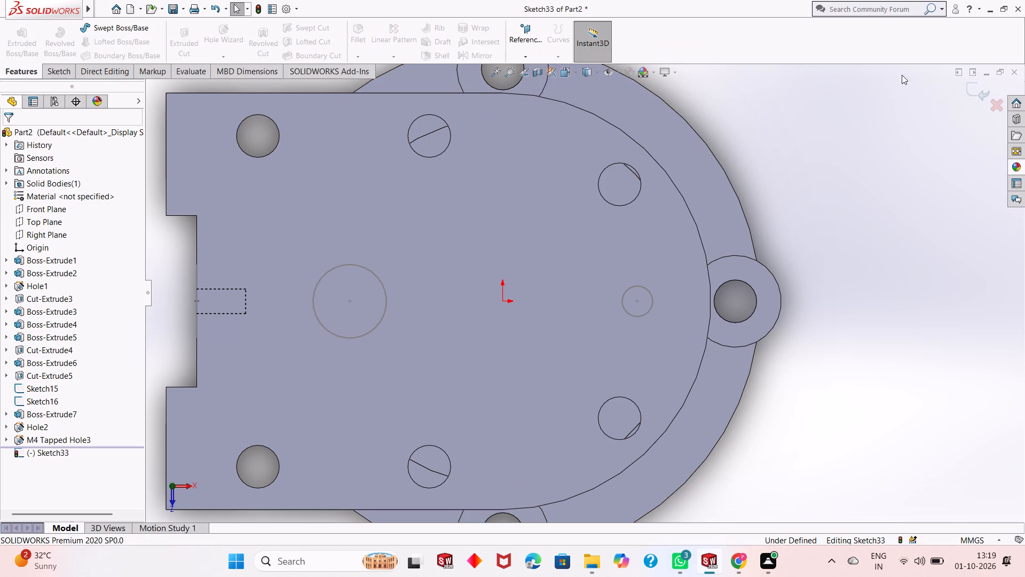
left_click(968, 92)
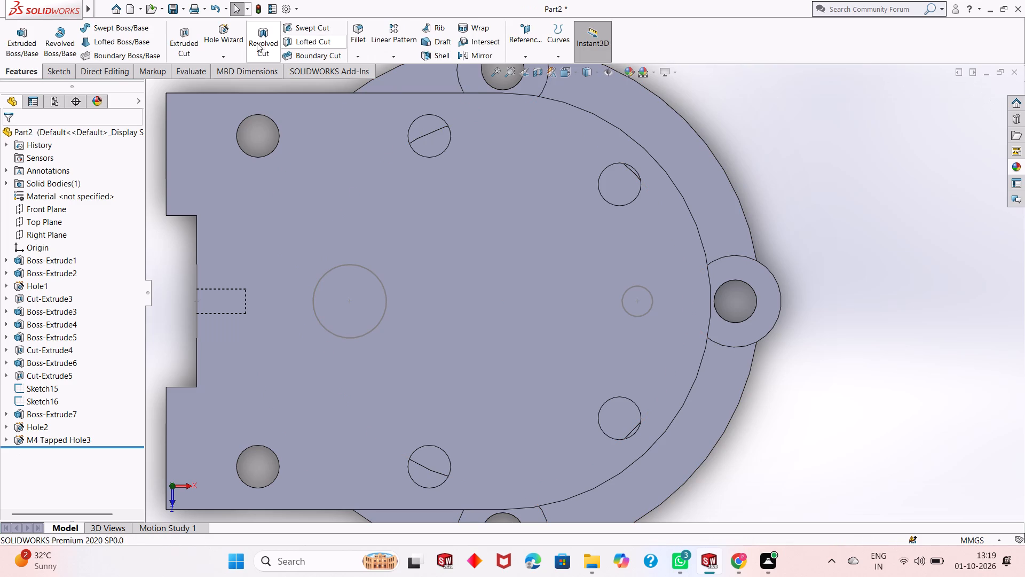
Add an ISO M5 bottoming tapped hole, blind 12.40 mm deep, at the centre of the small circle on the flange's top face.
left_click(224, 40)
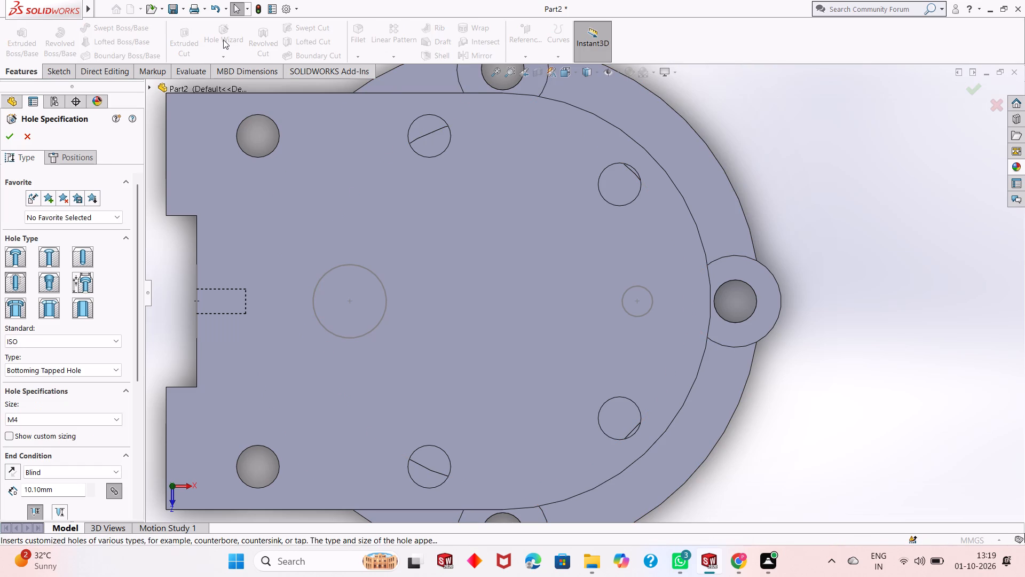
left_click(554, 299)
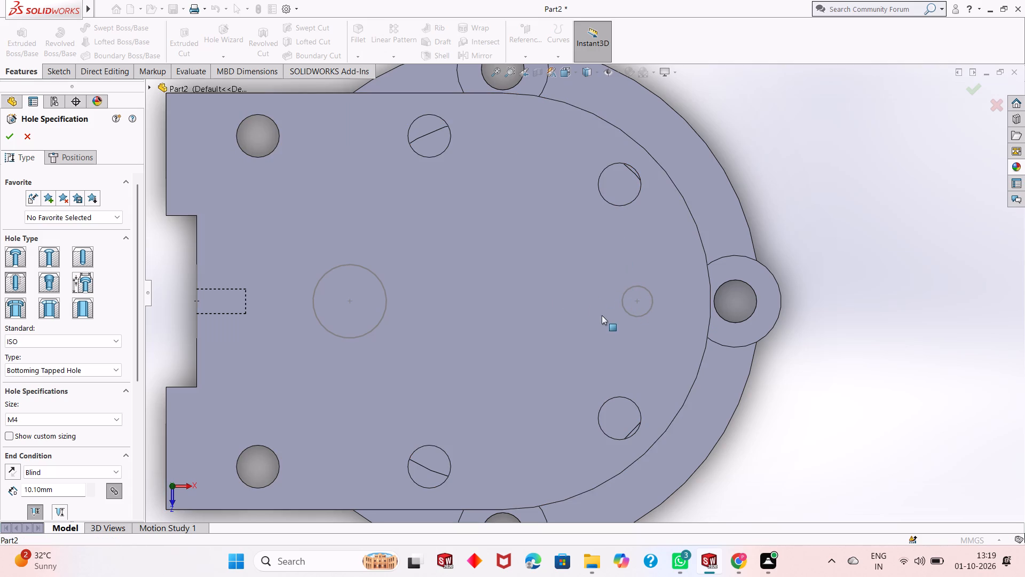
left_click(586, 324)
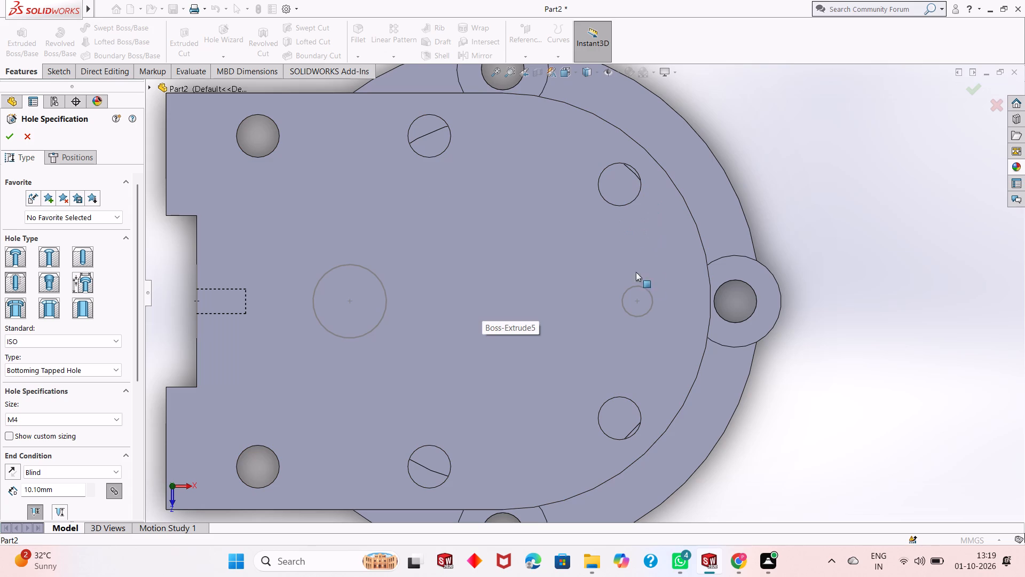
left_click(75, 158)
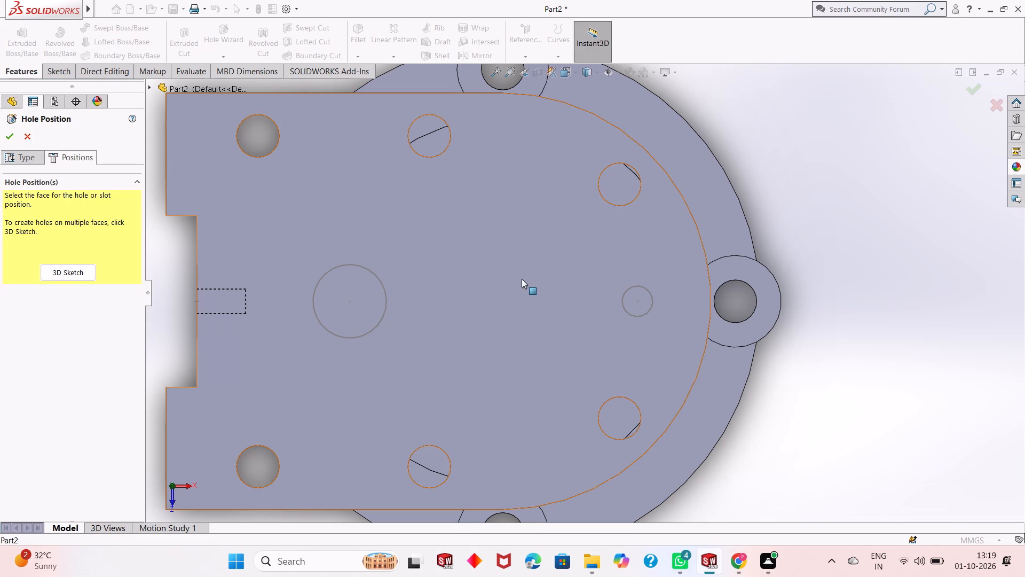
left_click(525, 280)
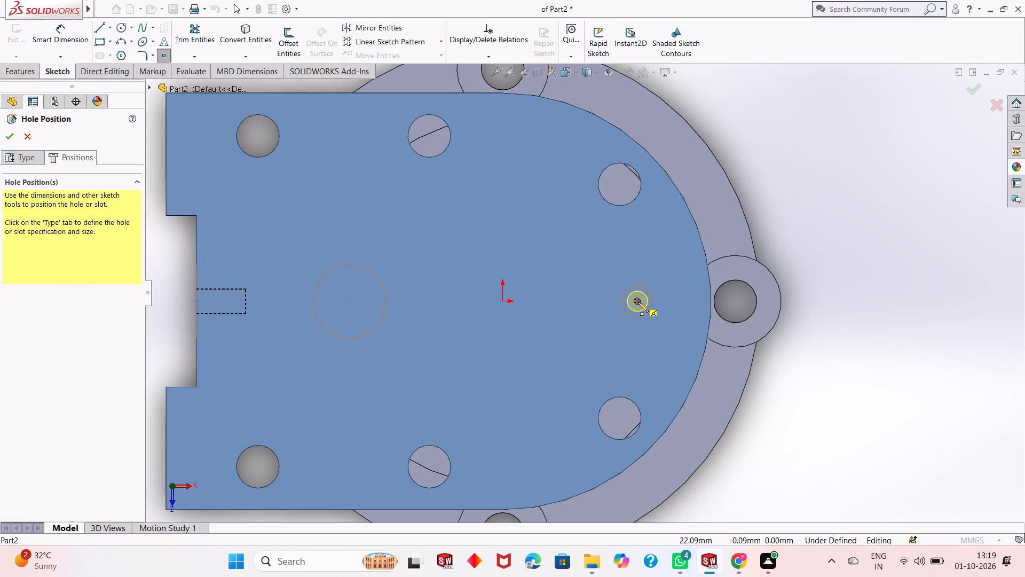
left_click(22, 162)
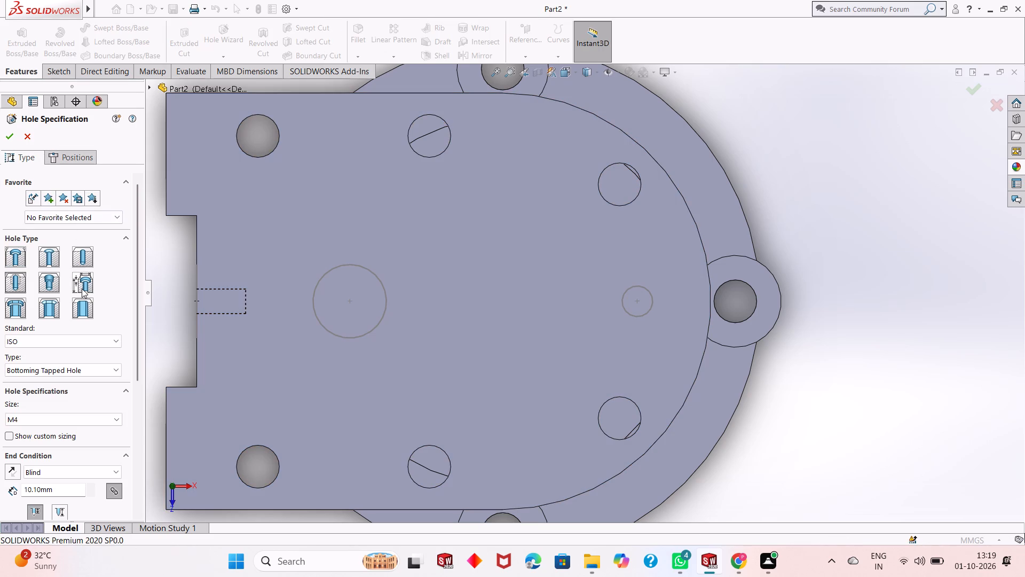
left_click(65, 418)
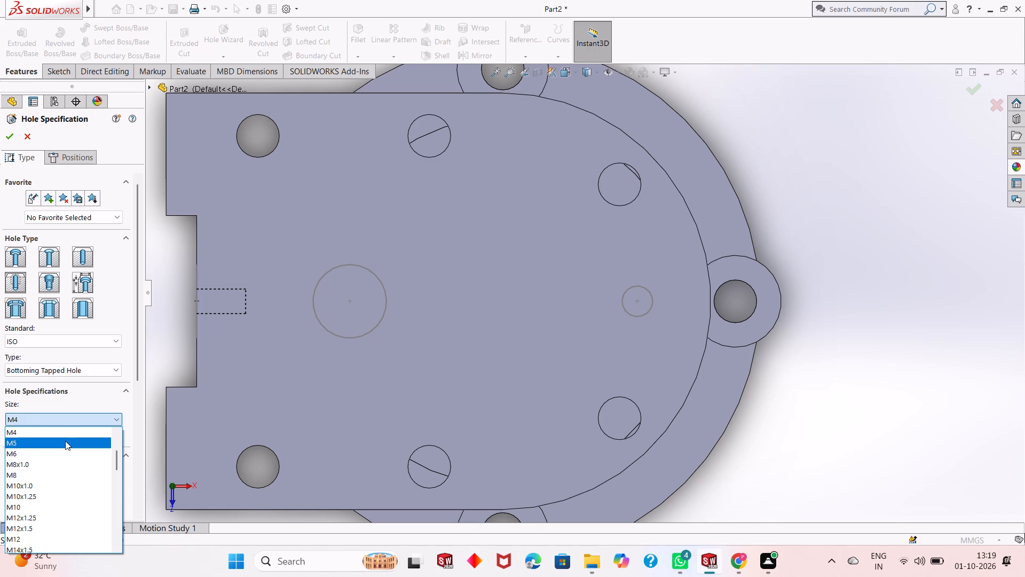
left_click(65, 441)
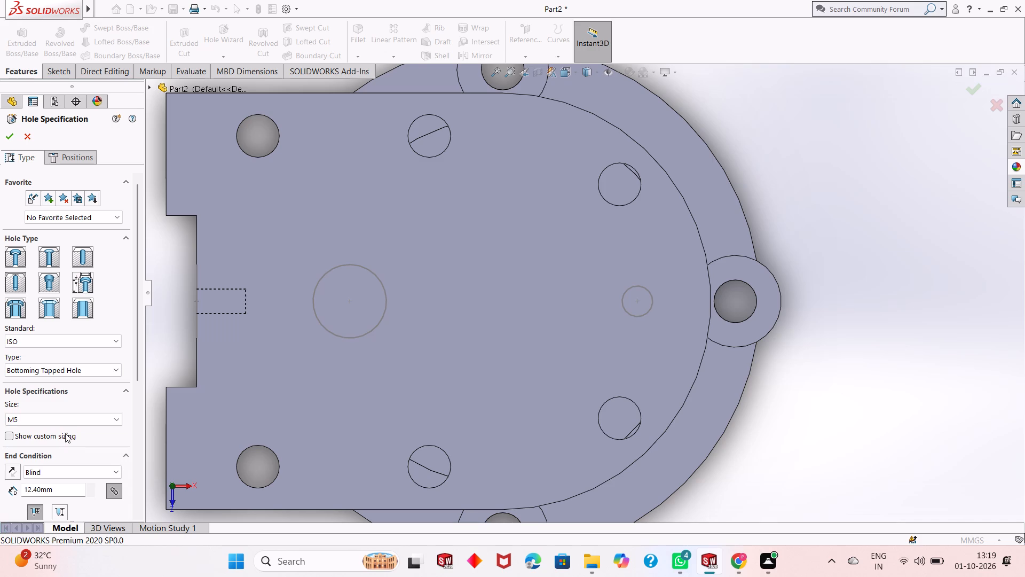
left_click(72, 157)
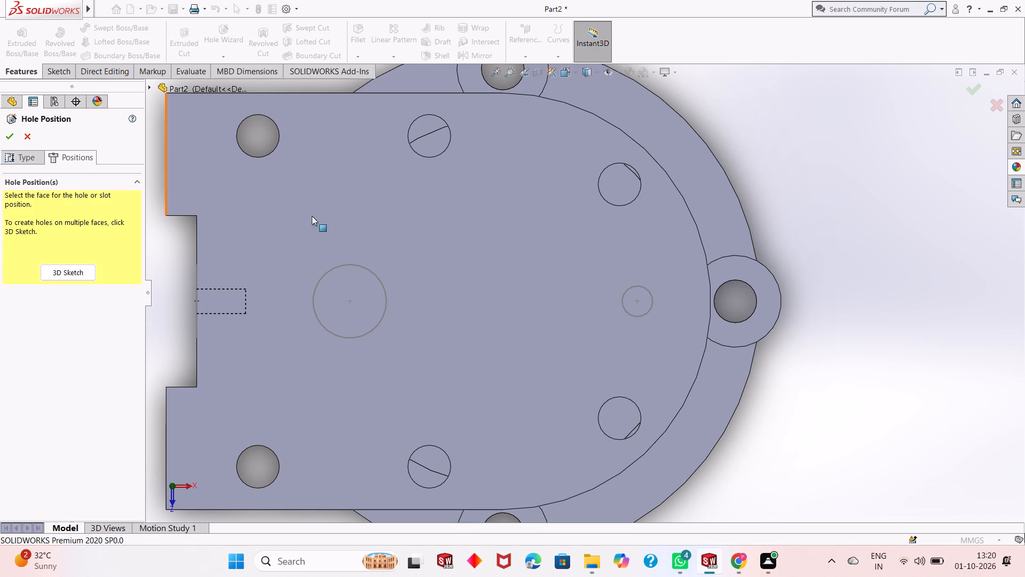
left_click(530, 283)
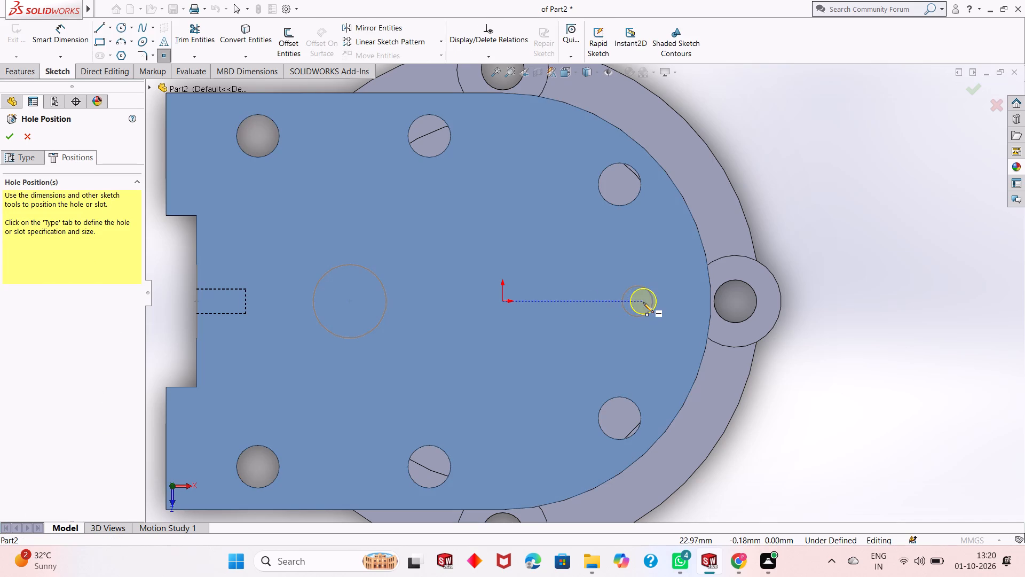
left_click(635, 302)
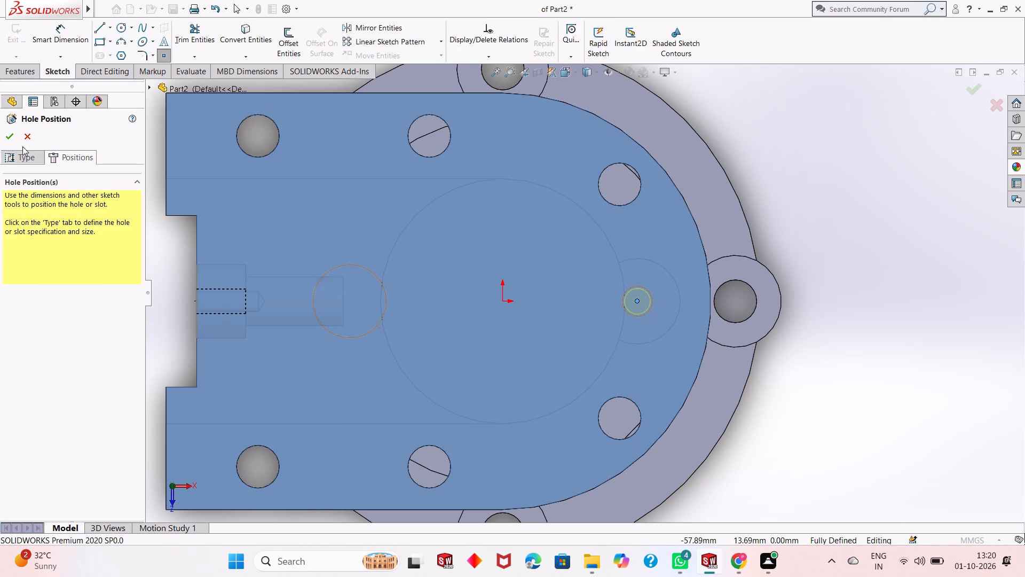
left_click(9, 137)
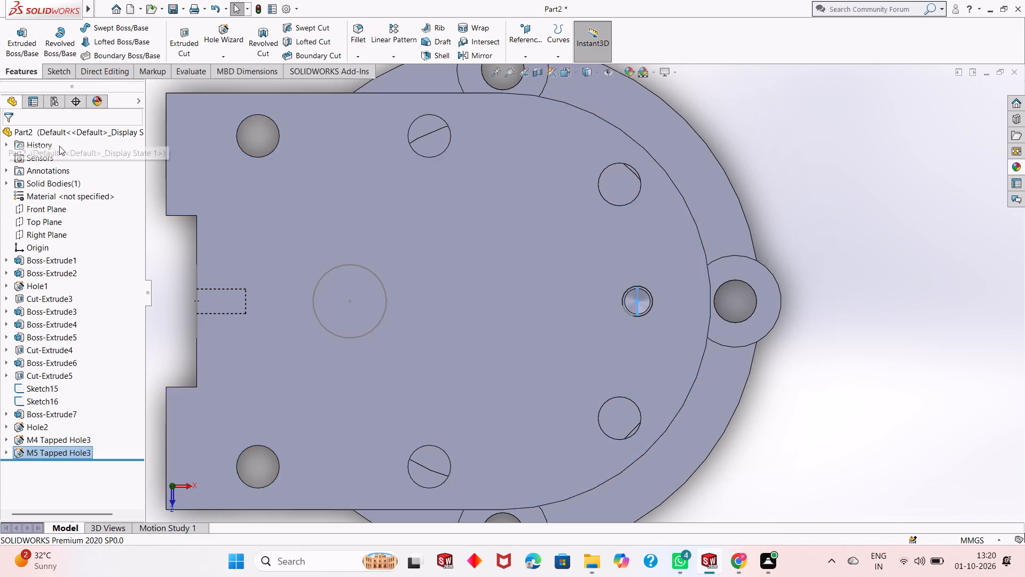
left_click(824, 236)
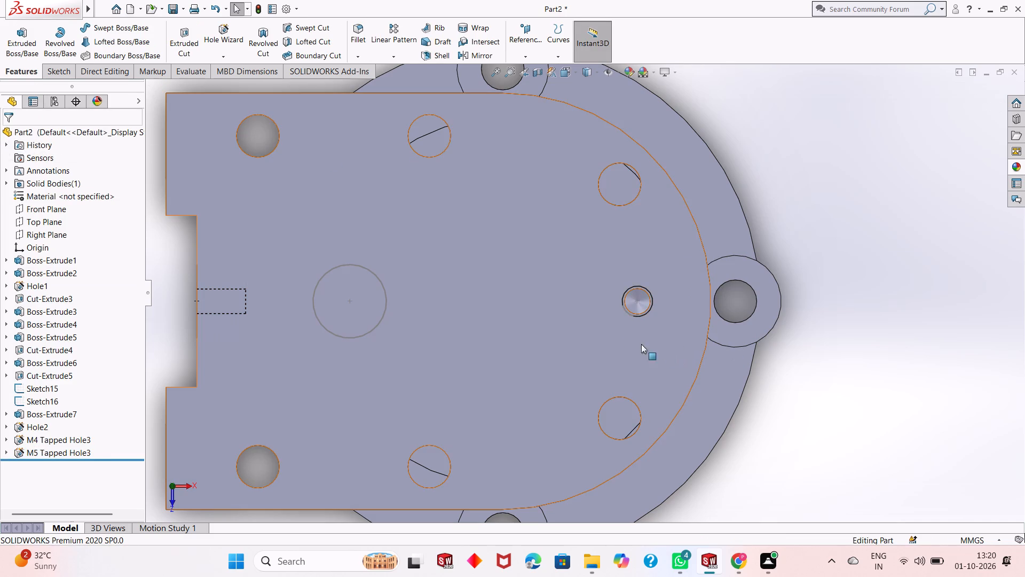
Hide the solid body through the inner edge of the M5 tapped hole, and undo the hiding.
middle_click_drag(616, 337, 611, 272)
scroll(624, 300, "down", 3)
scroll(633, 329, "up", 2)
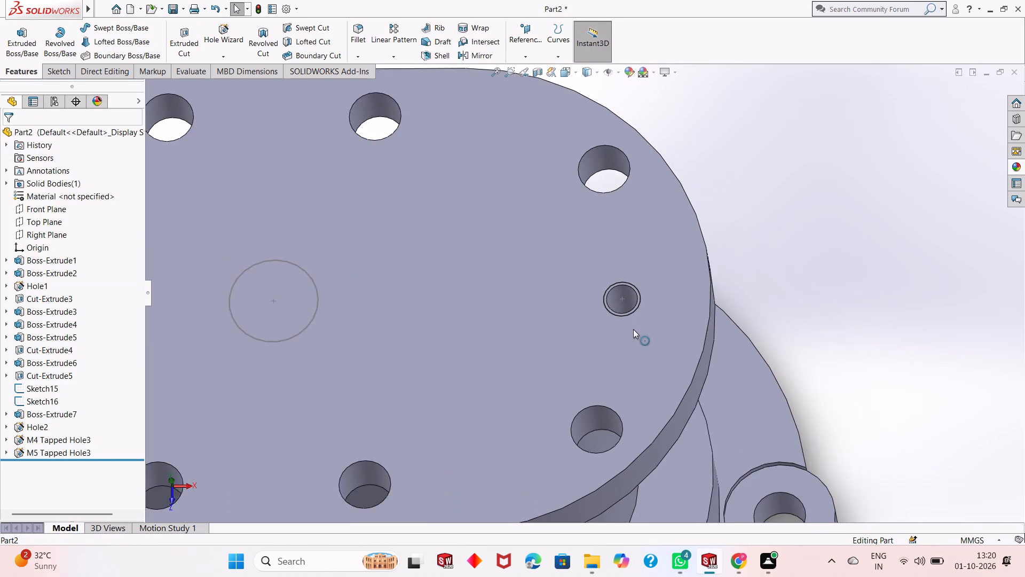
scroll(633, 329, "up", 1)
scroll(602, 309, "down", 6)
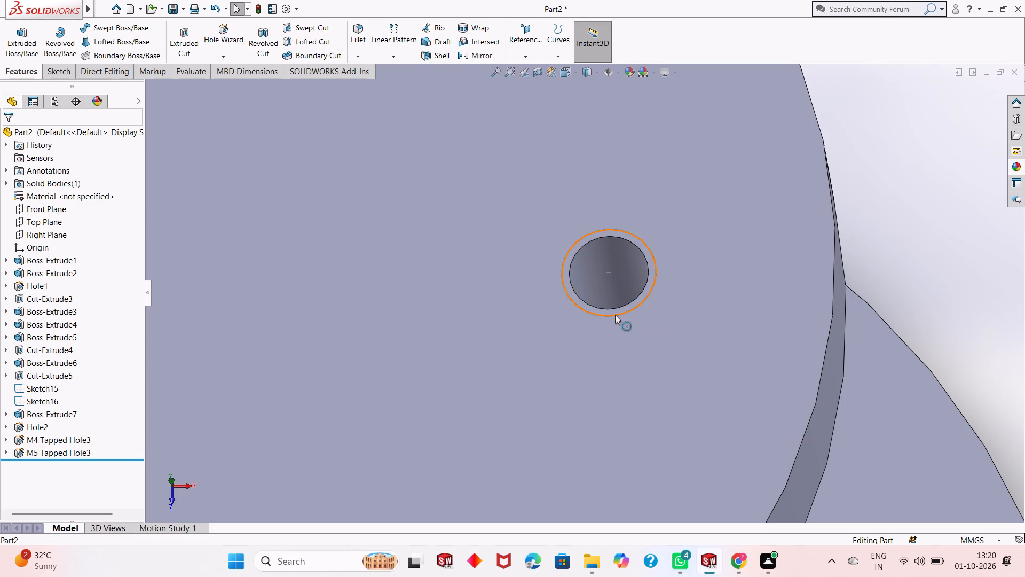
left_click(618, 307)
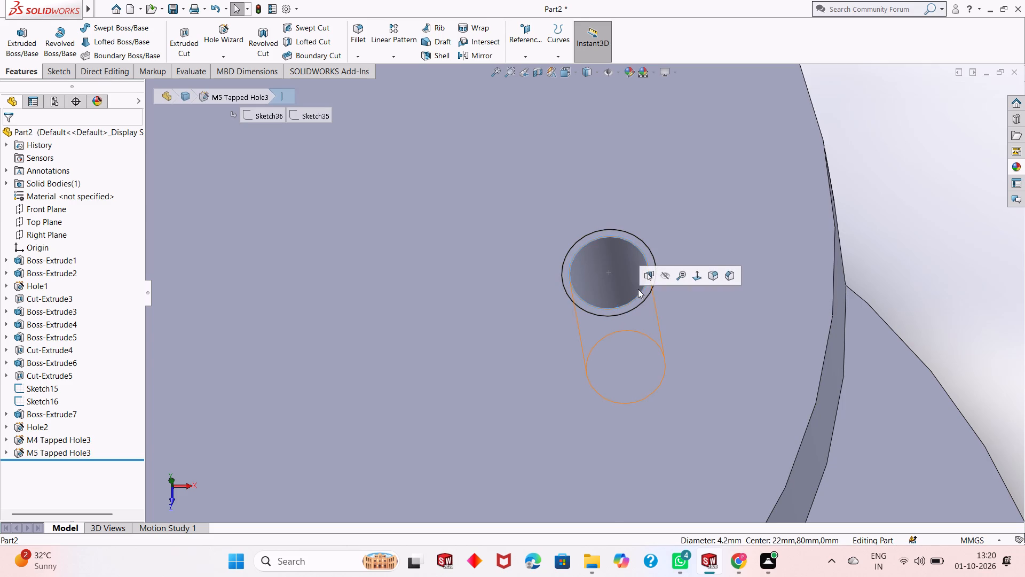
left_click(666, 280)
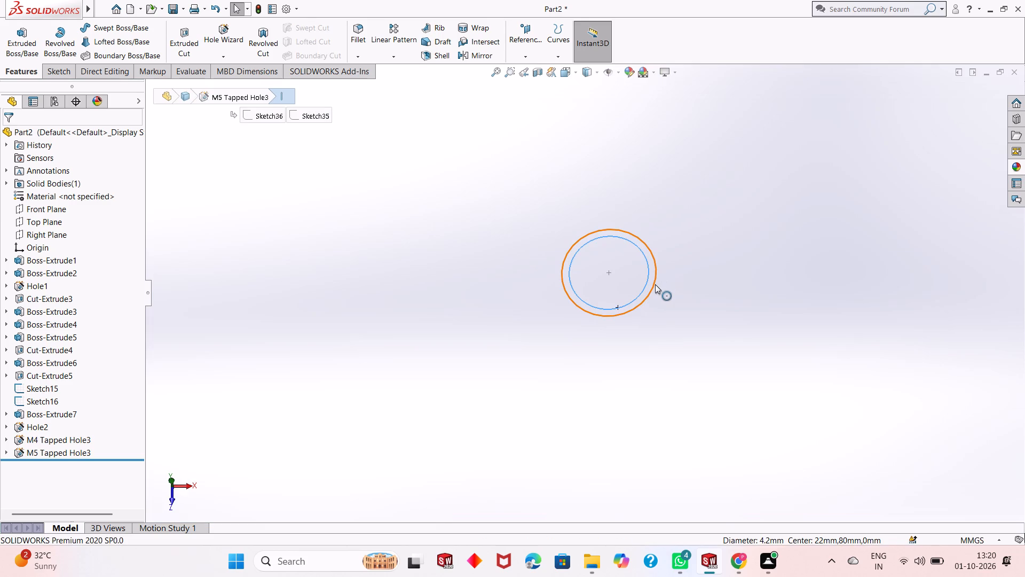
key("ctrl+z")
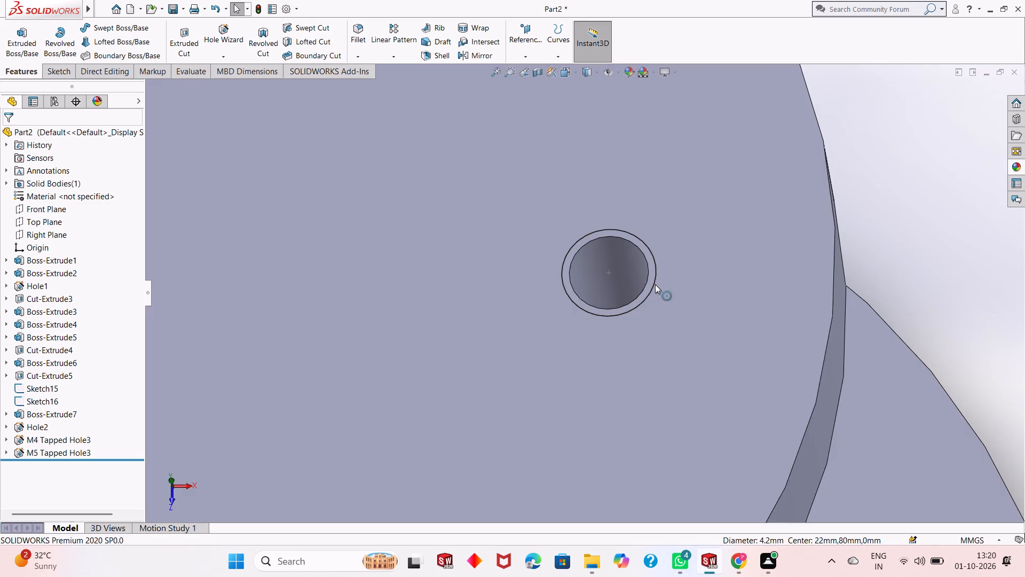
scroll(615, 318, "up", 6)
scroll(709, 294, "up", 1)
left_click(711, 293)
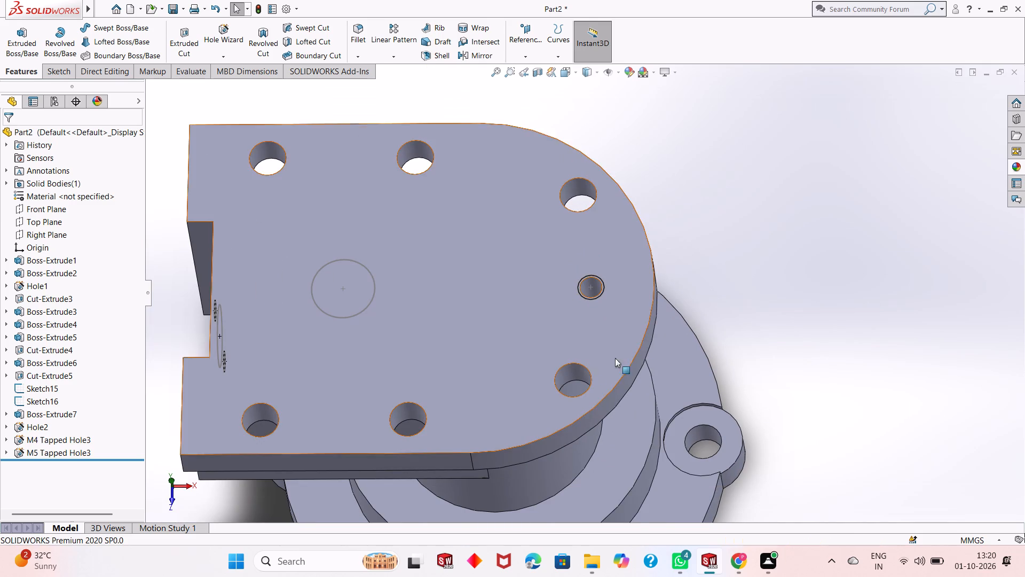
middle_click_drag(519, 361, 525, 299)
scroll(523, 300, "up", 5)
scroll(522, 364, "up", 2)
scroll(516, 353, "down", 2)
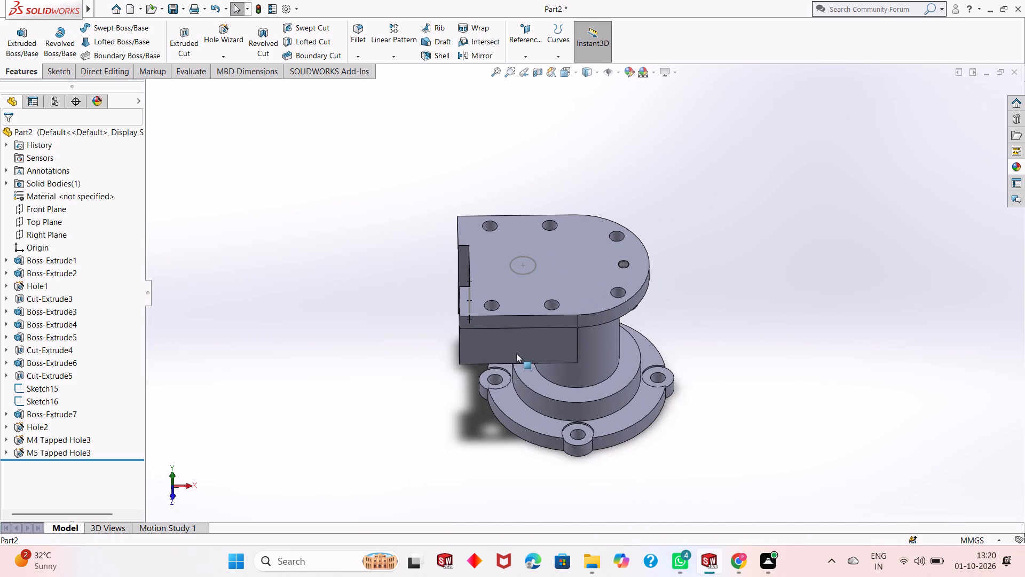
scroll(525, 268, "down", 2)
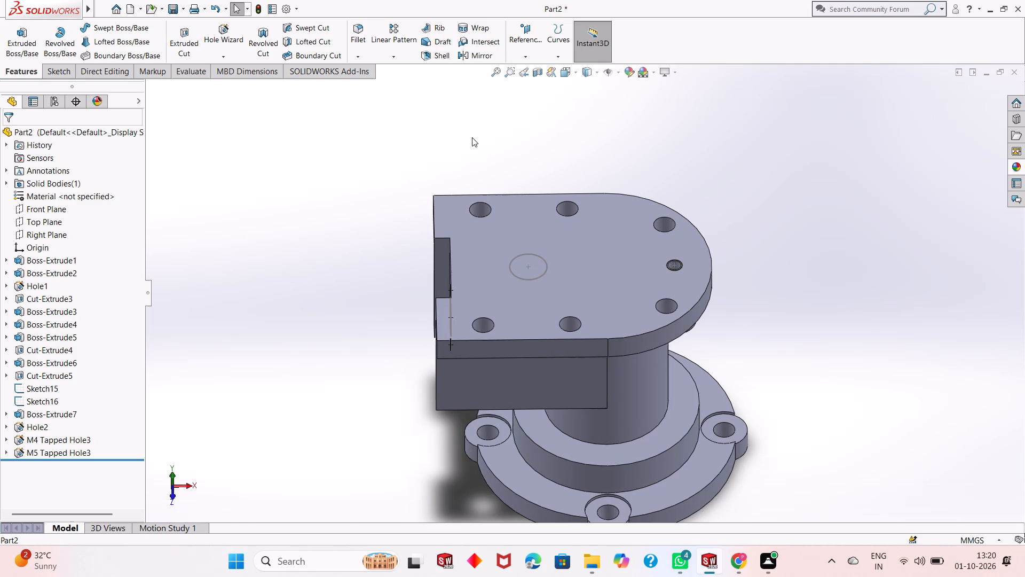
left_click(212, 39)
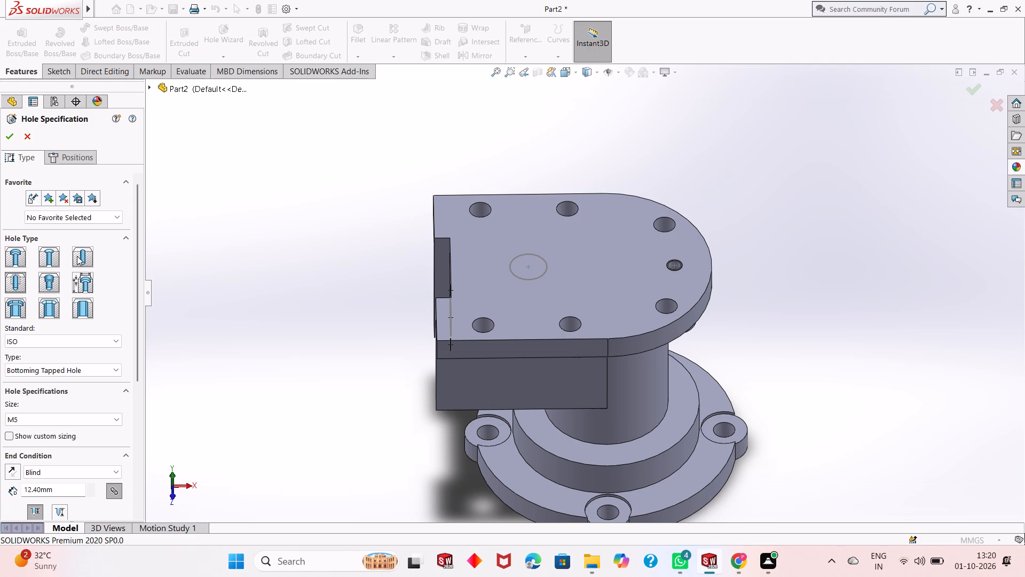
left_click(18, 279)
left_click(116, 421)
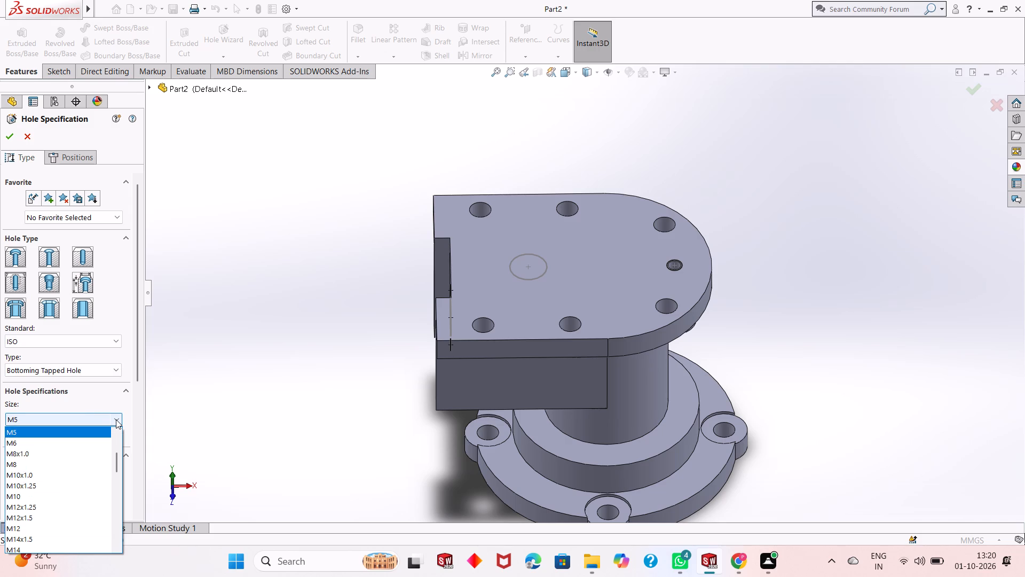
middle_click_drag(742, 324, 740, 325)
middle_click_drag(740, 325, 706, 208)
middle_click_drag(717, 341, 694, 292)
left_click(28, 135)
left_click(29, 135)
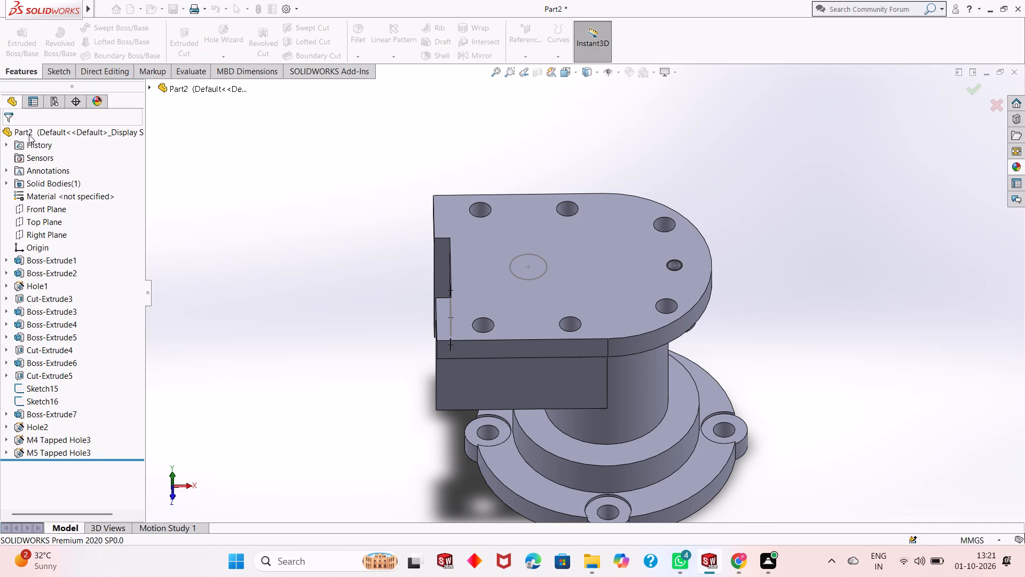
Create a planar section view of the part through the Front Plane with 0.00 mm offset.
middle_click_drag(772, 363, 743, 256)
middle_click_drag(708, 290, 690, 228)
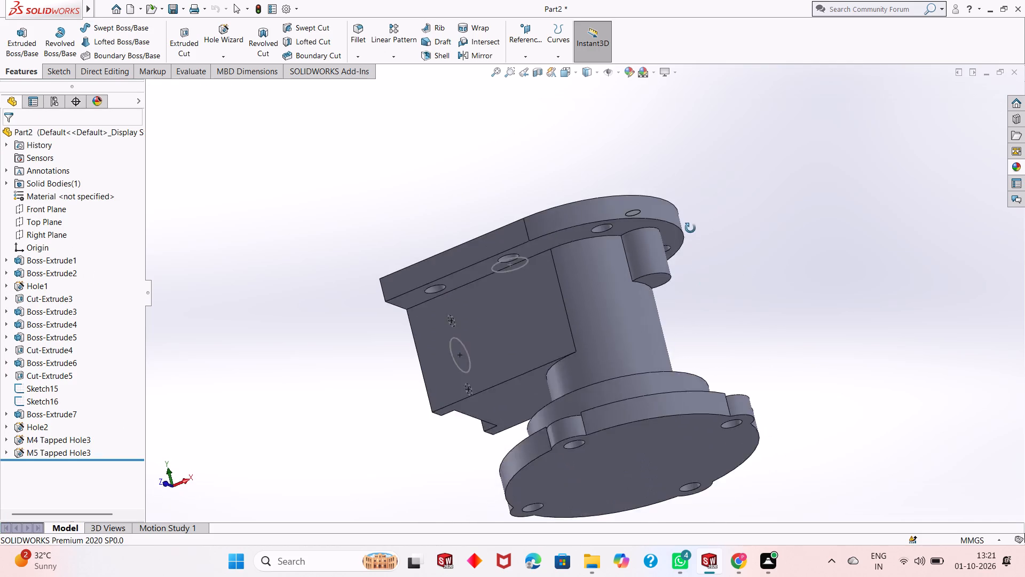
middle_click_drag(690, 228, 703, 251)
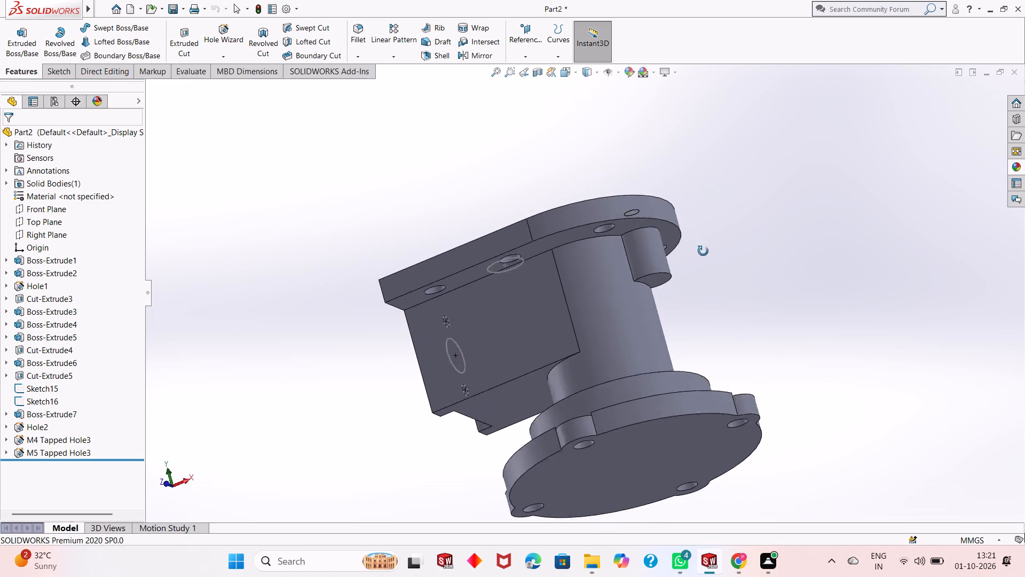
middle_click_drag(703, 251, 759, 268)
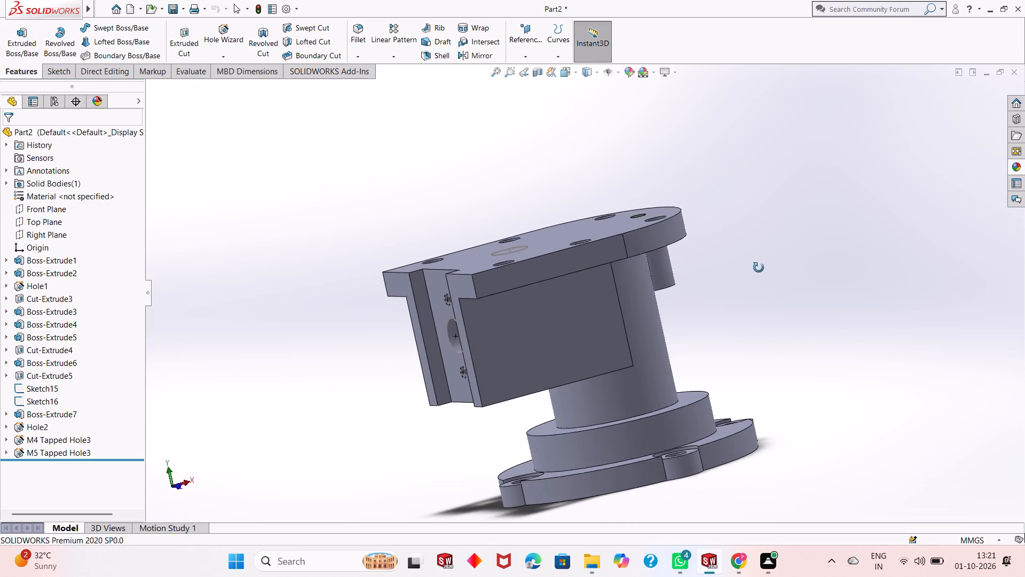
middle_click_drag(759, 268, 755, 272)
left_click(539, 75)
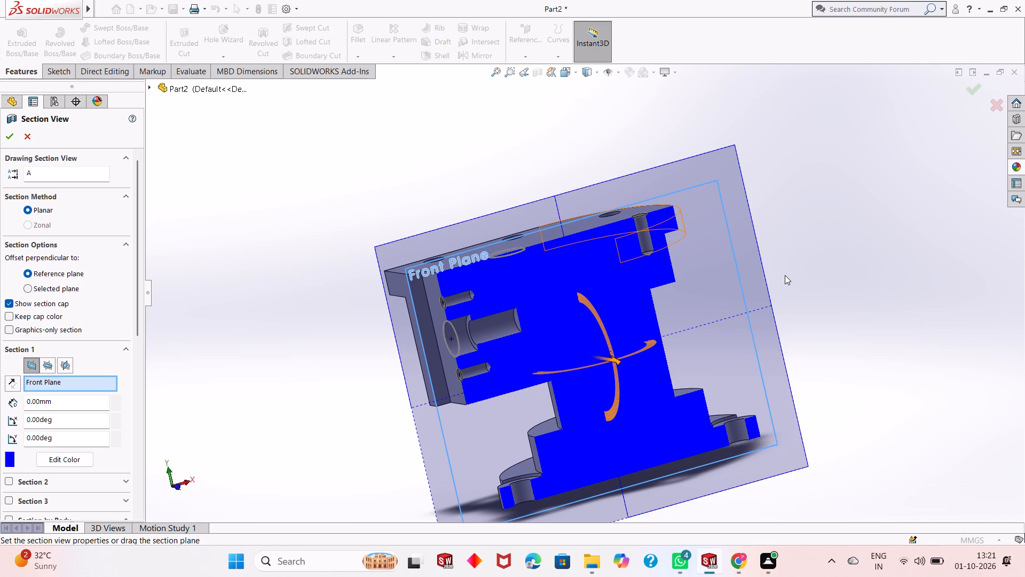
middle_click_drag(805, 270, 792, 276)
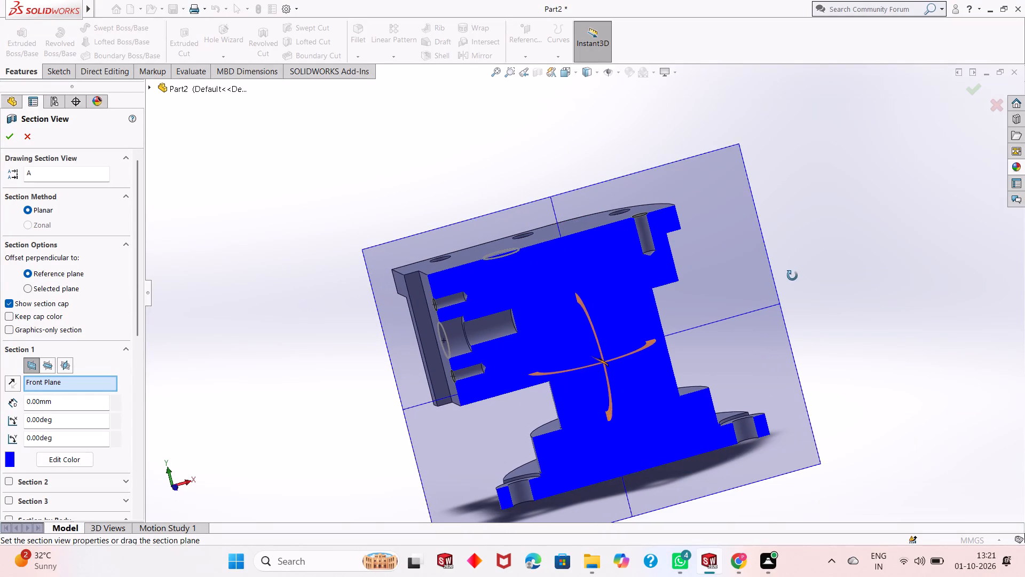
middle_click_drag(792, 276, 790, 276)
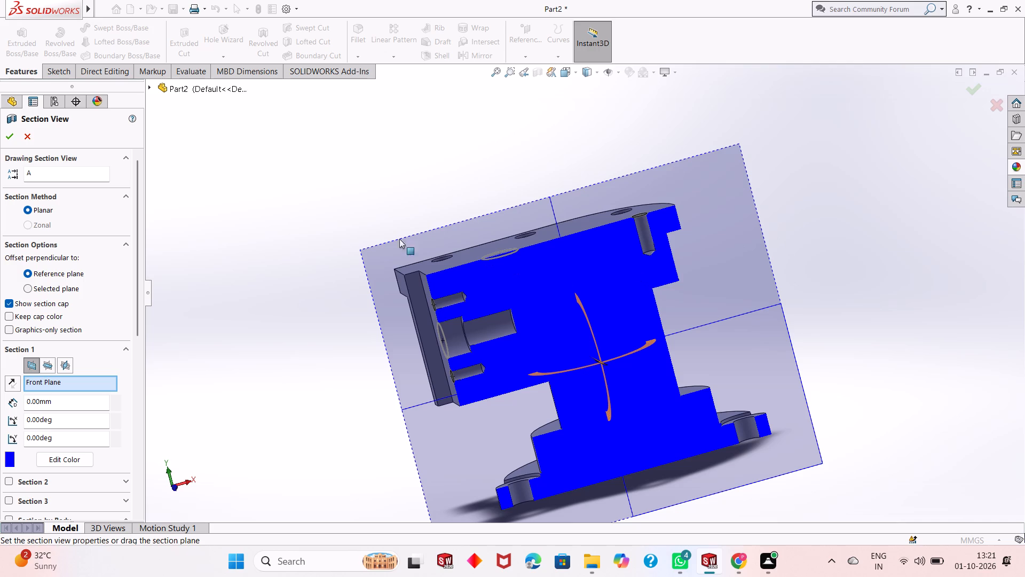
left_click(12, 139)
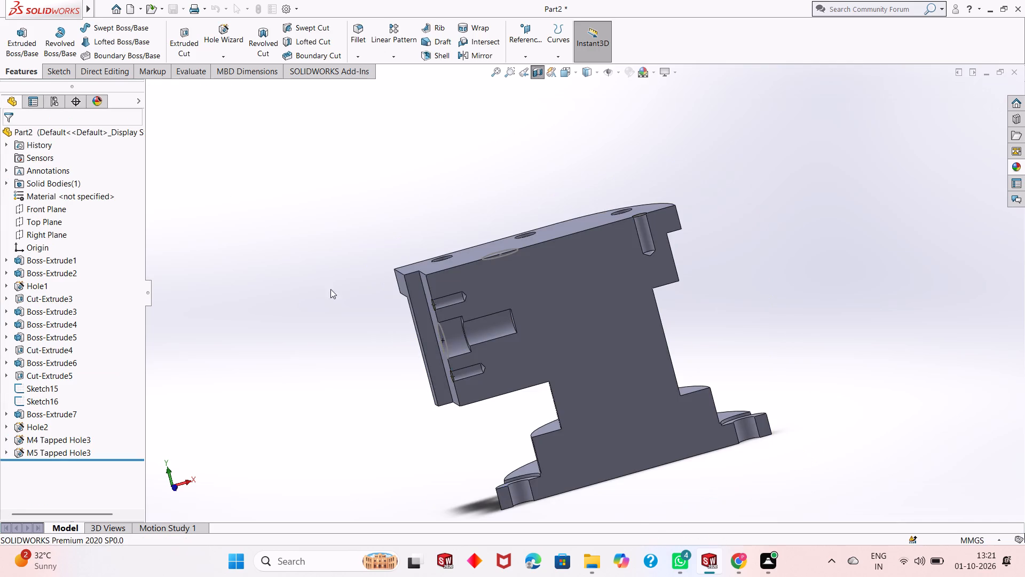
Examine the counterbored hole and the M4 and M5 tapped holes in the sectioned part, and turn the section view off.
scroll(378, 337, "down", 2)
scroll(379, 337, "up", 3)
scroll(759, 320, "down", 1)
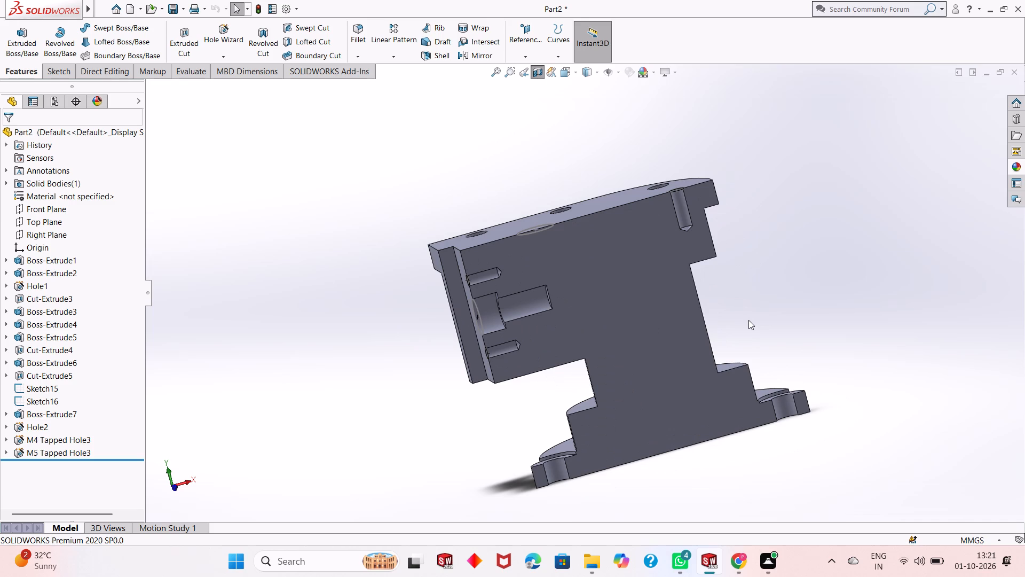
scroll(660, 316, "down", 1)
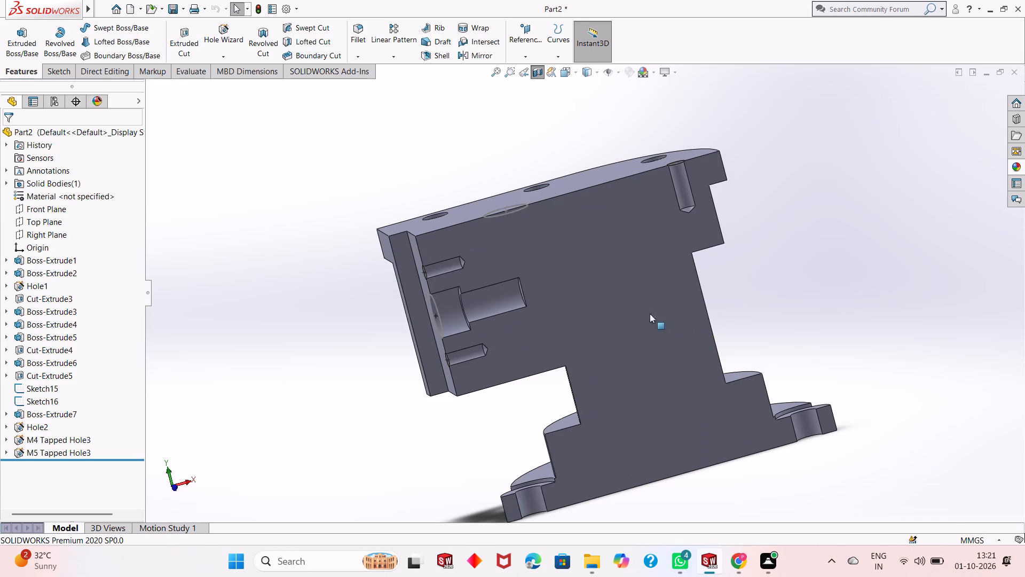
middle_click_drag(731, 297, 766, 280)
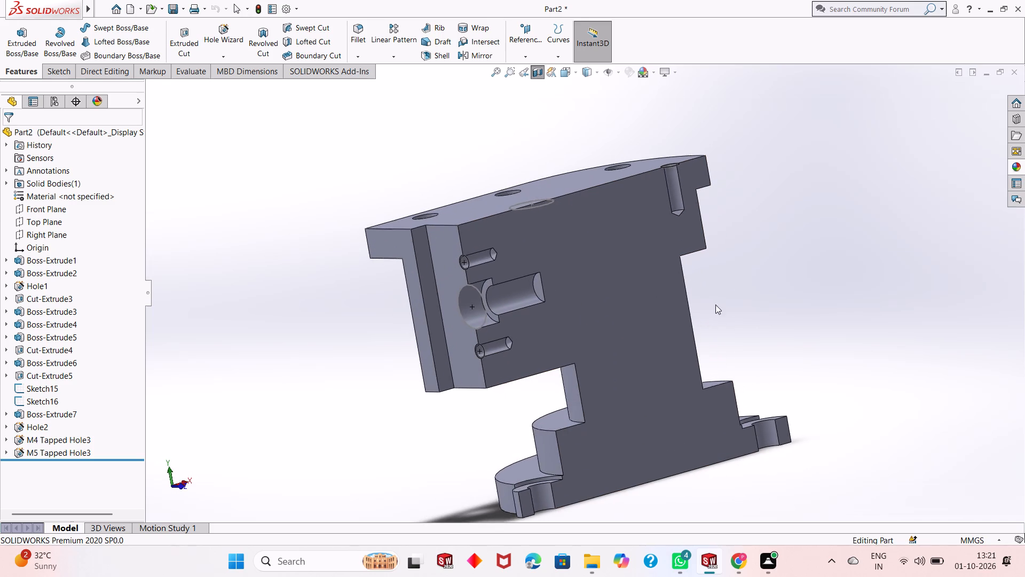
scroll(569, 336, "up", 2)
scroll(581, 300, "down", 2)
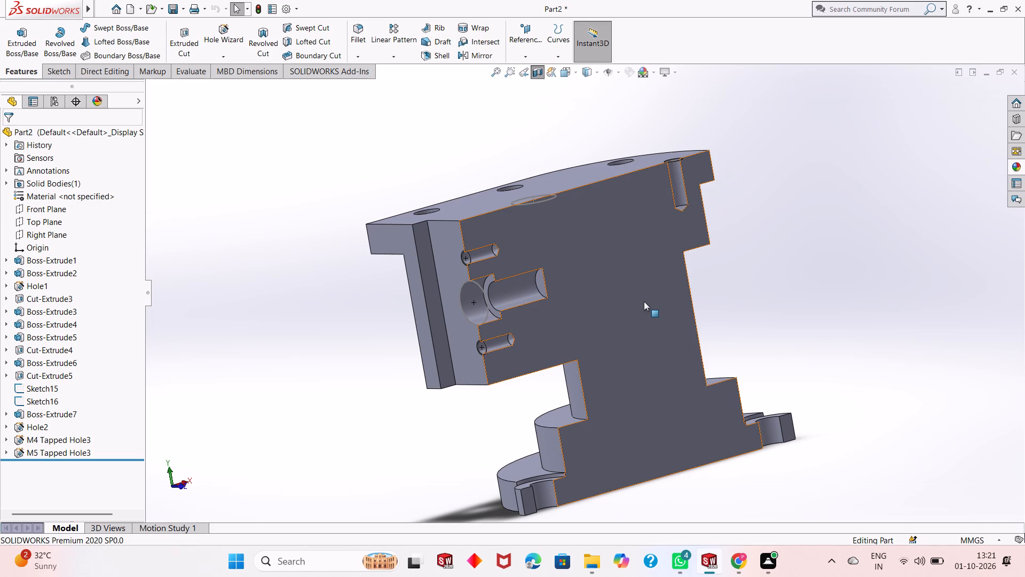
scroll(613, 301, "down", 2)
scroll(602, 306, "up", 2)
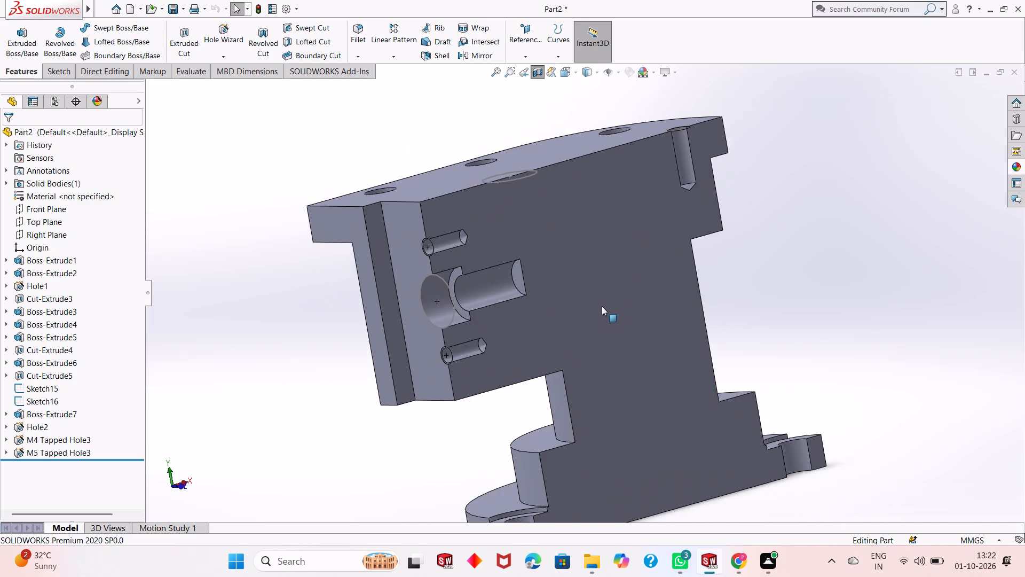
scroll(602, 306, "up", 1)
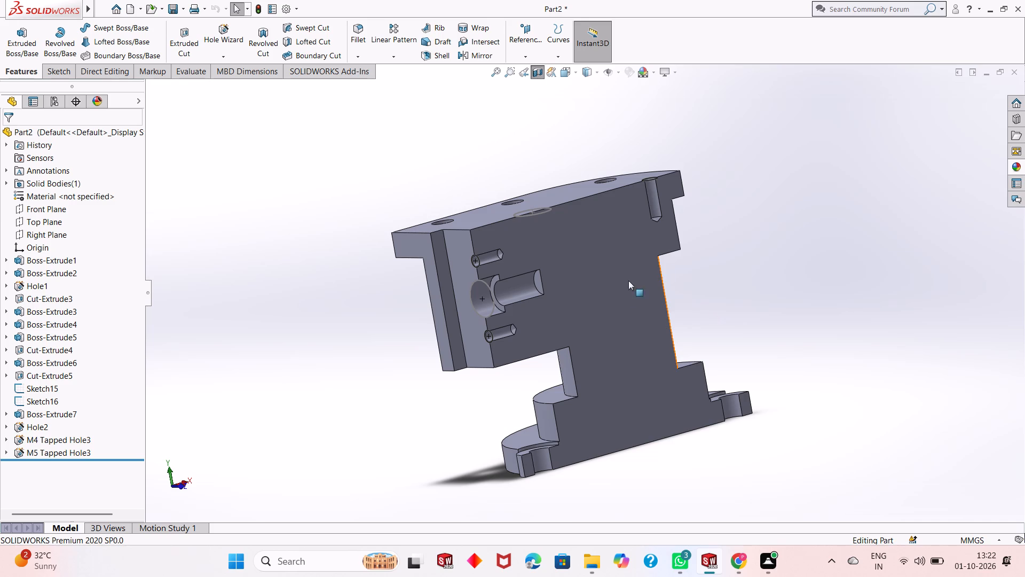
middle_click_drag(701, 286, 714, 277)
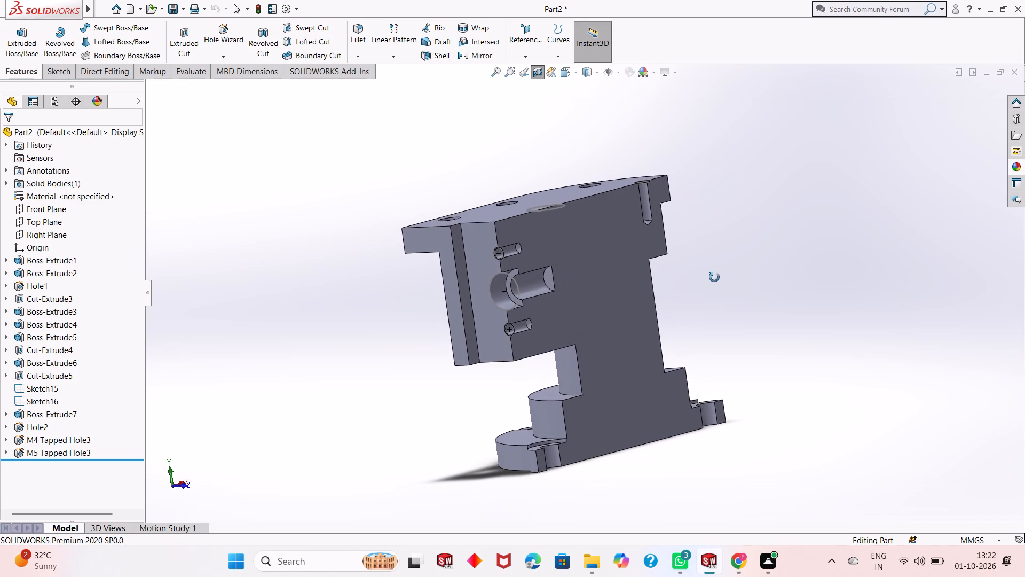
middle_click_drag(714, 277, 713, 278)
scroll(571, 214, "down", 2)
scroll(569, 224, "up", 1)
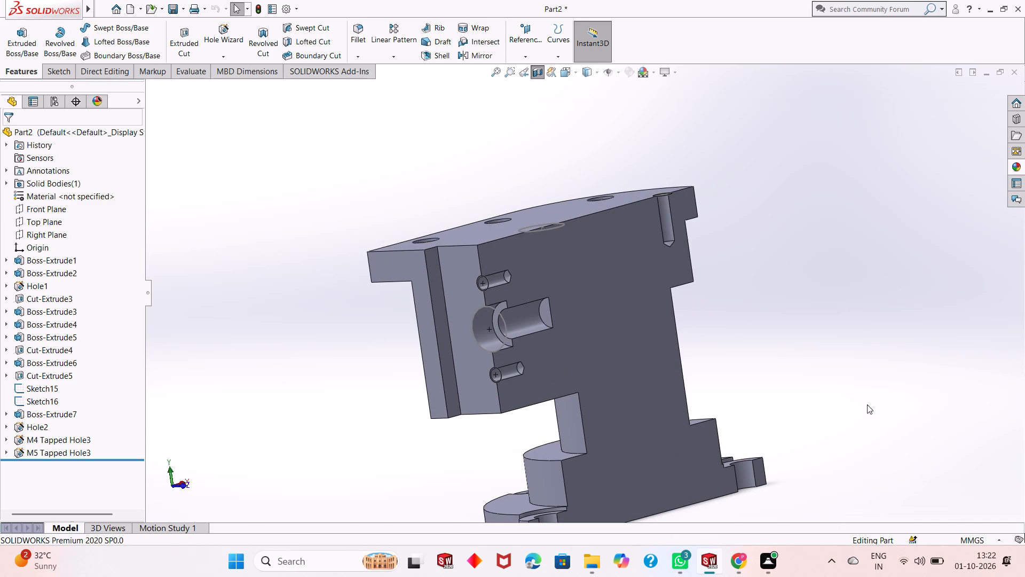
middle_click_drag(744, 367, 691, 371)
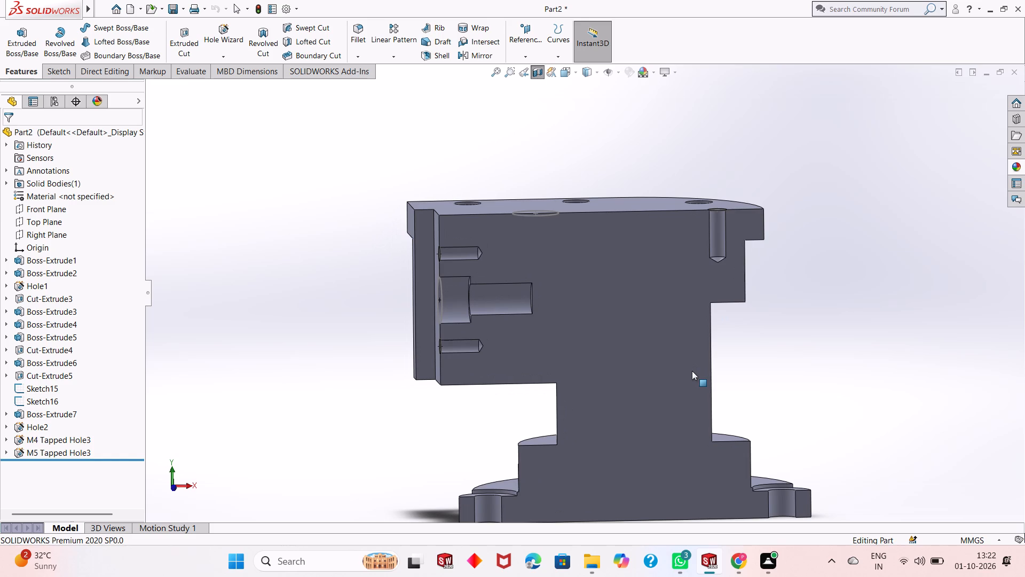
middle_click_drag(811, 346, 811, 347)
middle_click_drag(811, 347, 801, 381)
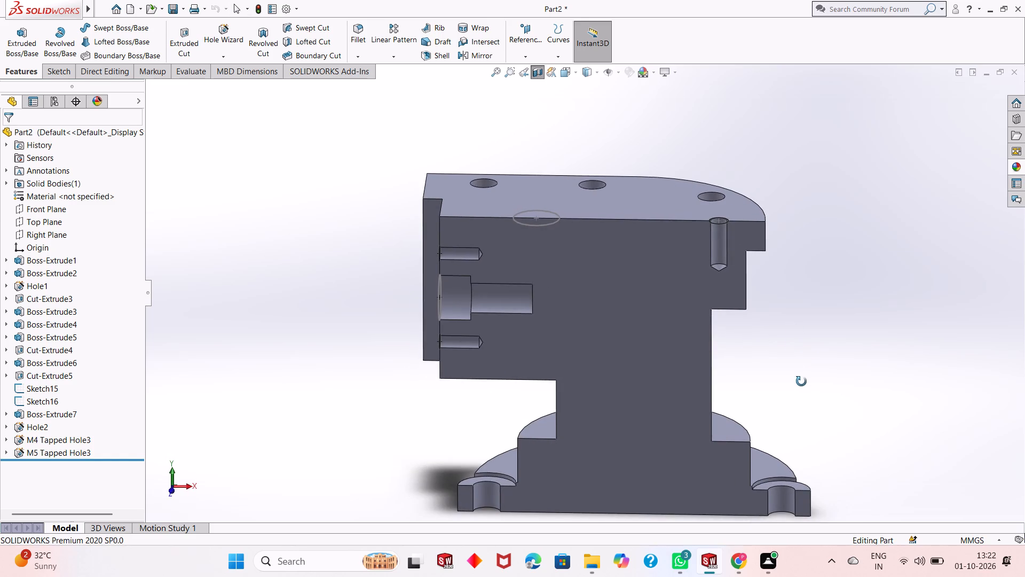
middle_click_drag(801, 381, 801, 325)
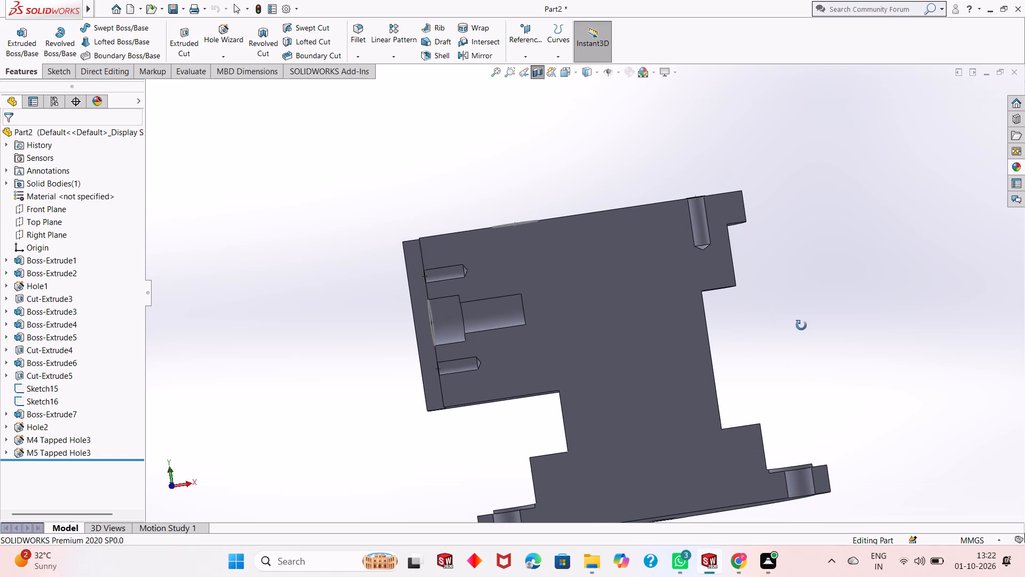
middle_click_drag(801, 325, 801, 337)
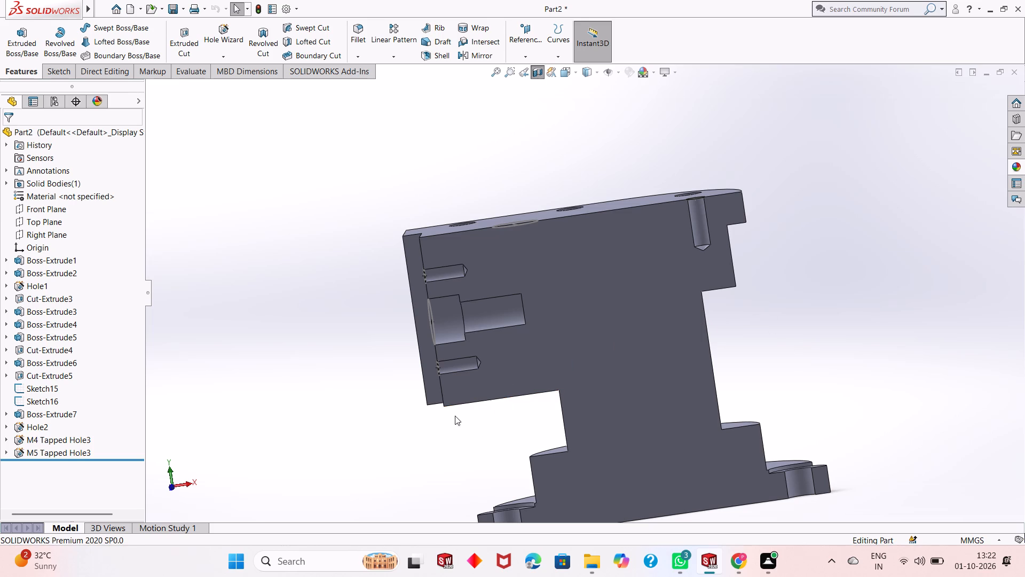
middle_click_drag(472, 438, 507, 430)
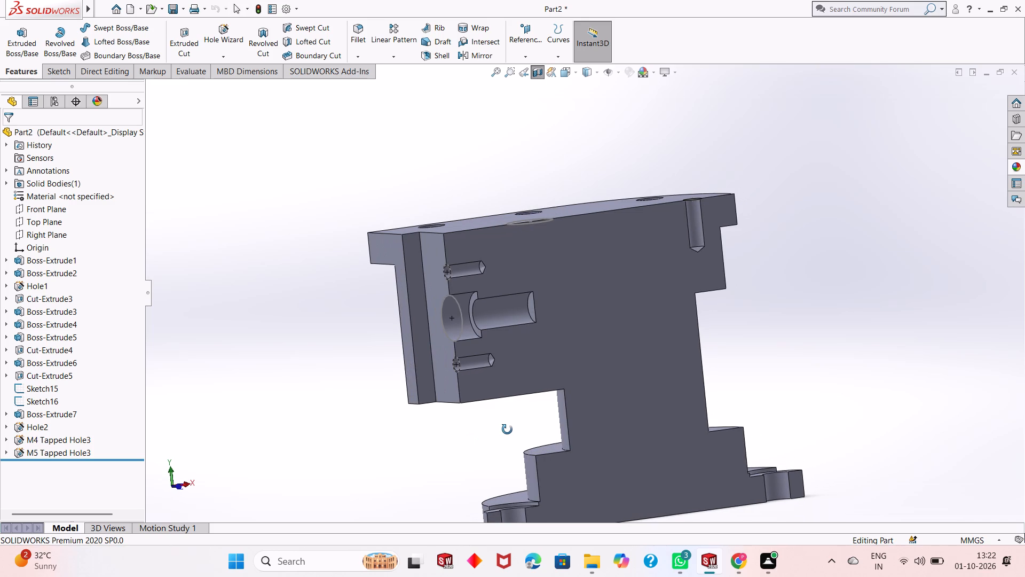
middle_click_drag(507, 430, 487, 435)
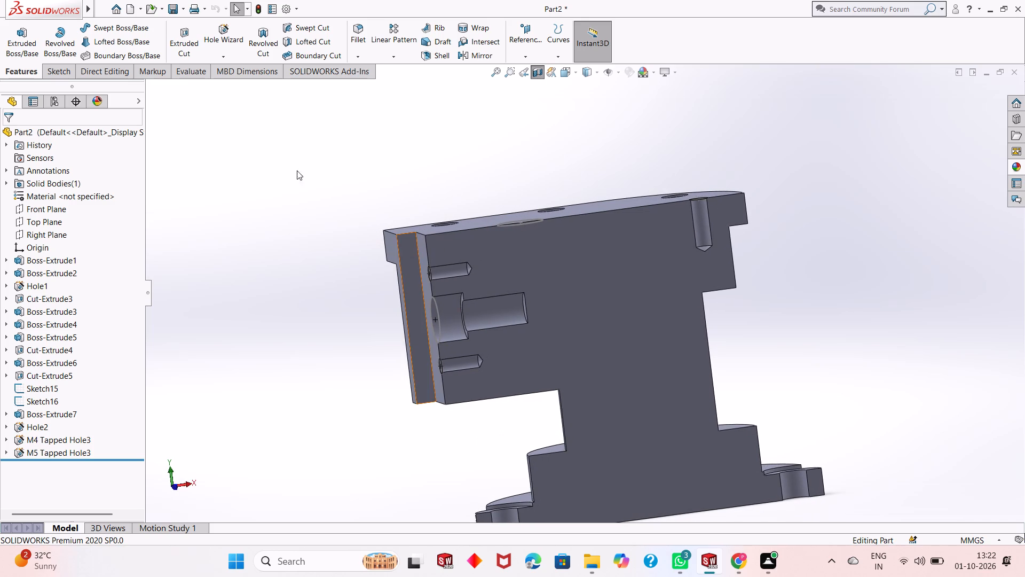
left_click(541, 76)
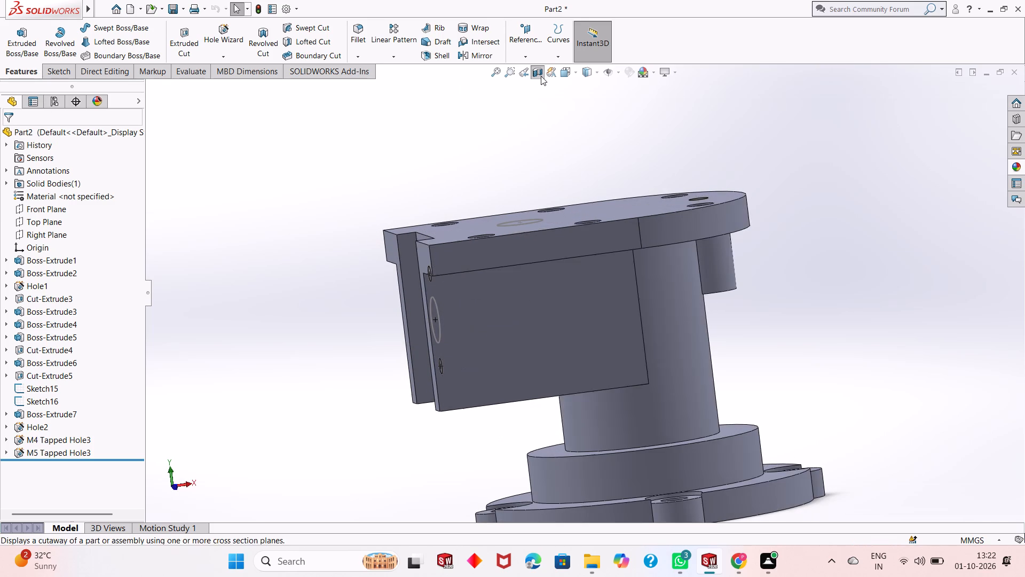
Add an ISO Ø12.0 dowel hole, blind 40 mm deep, at the centre of the large sketch circle on the flange's top face.
middle_click_drag(523, 147, 546, 231)
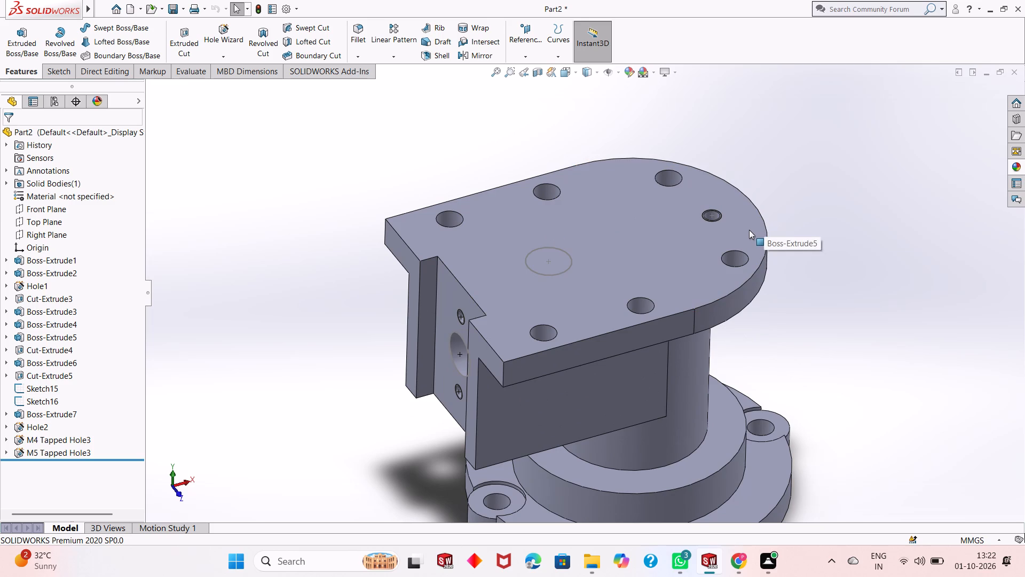
left_click(219, 34)
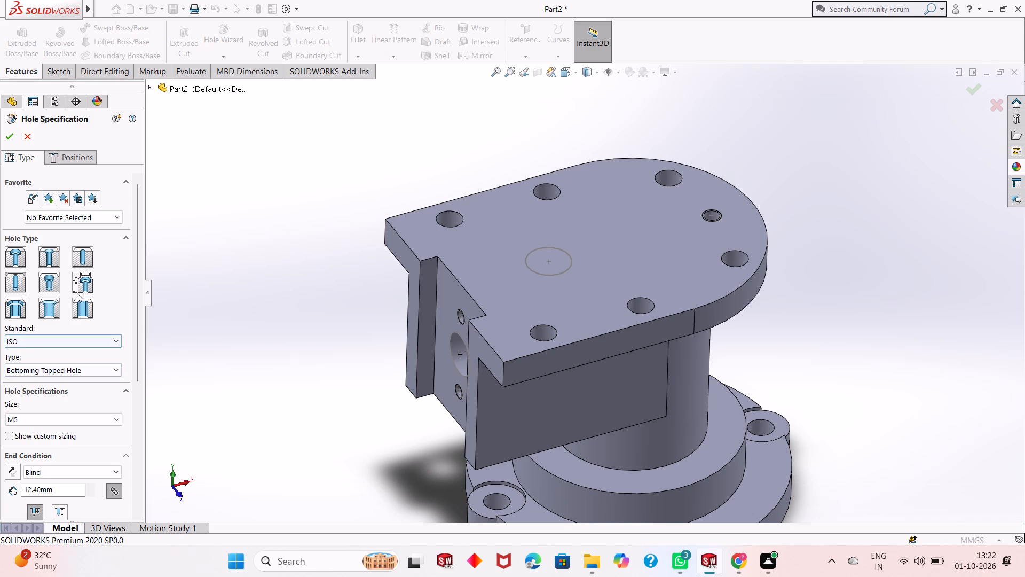
left_click(82, 251)
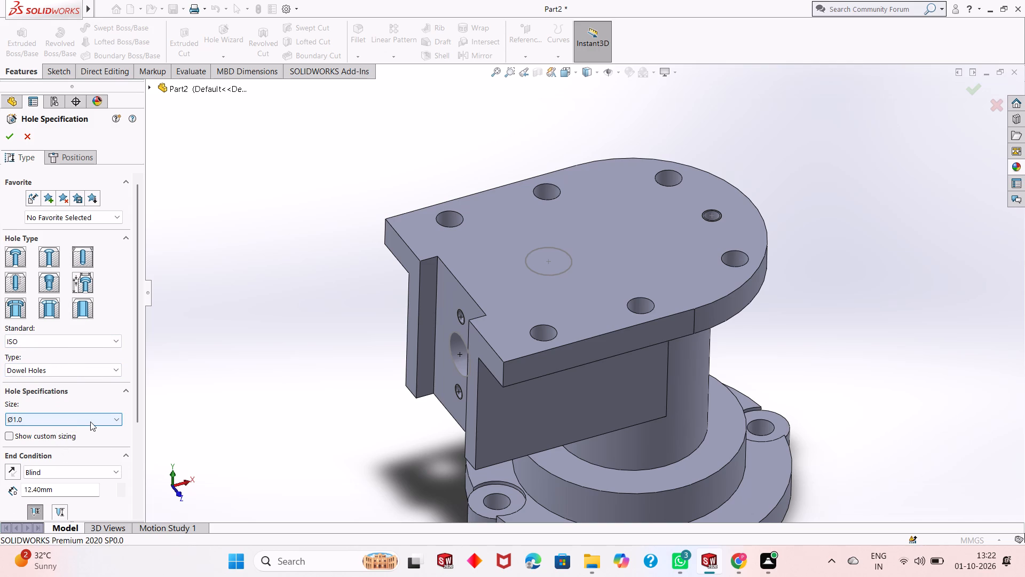
left_click(90, 422)
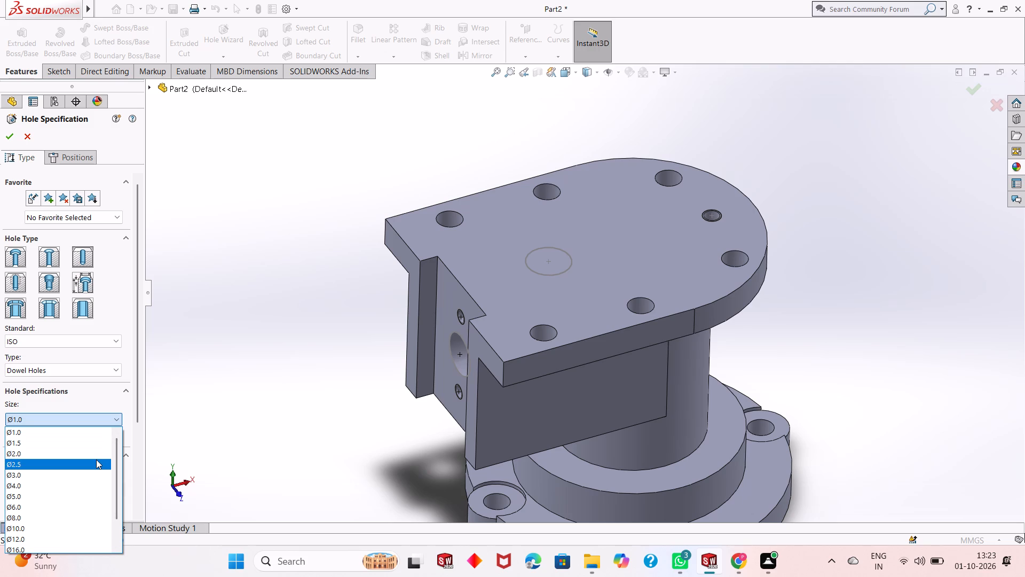
scroll(88, 508, "down", 1)
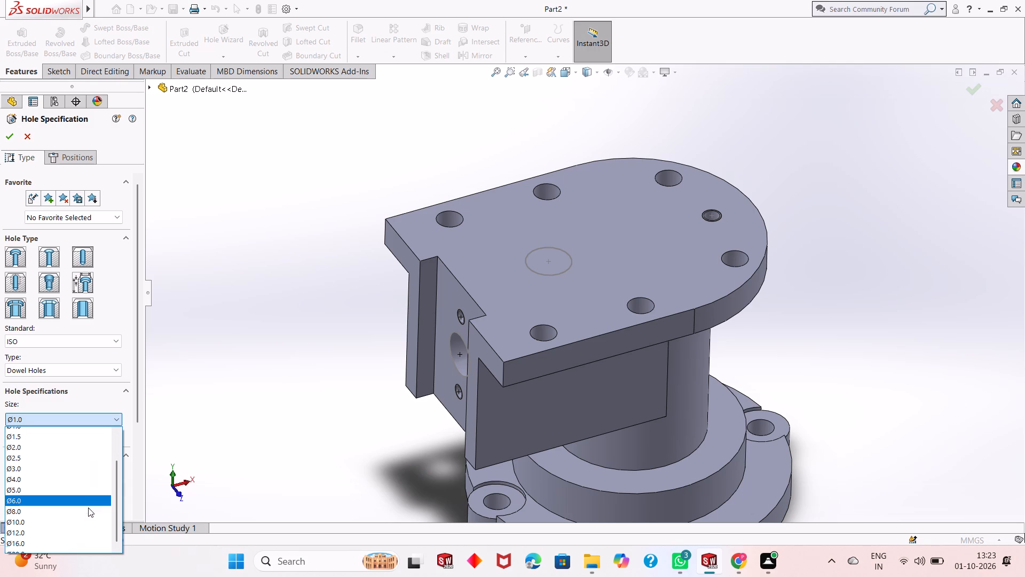
left_click(66, 504)
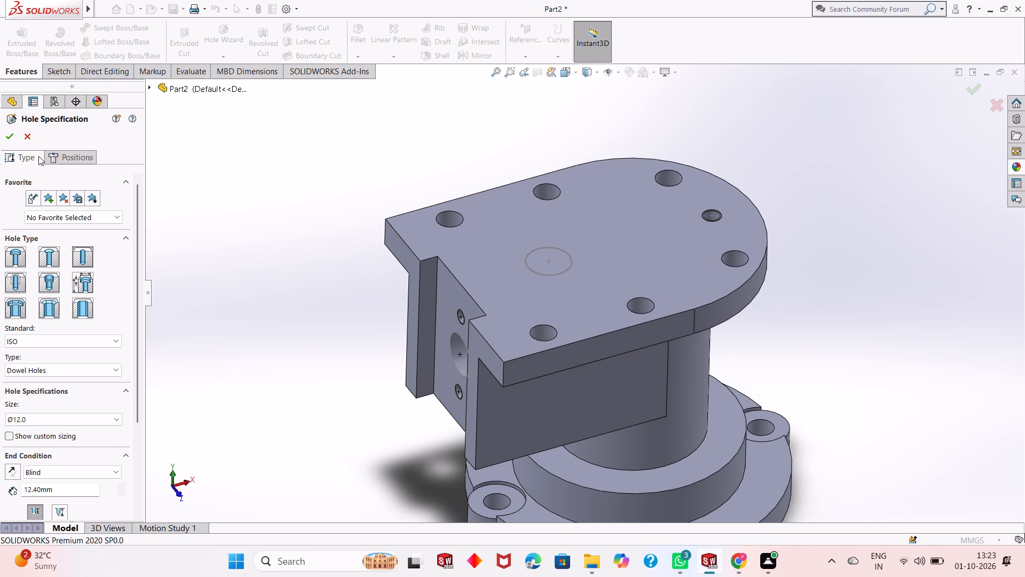
scroll(139, 394, "down", 1)
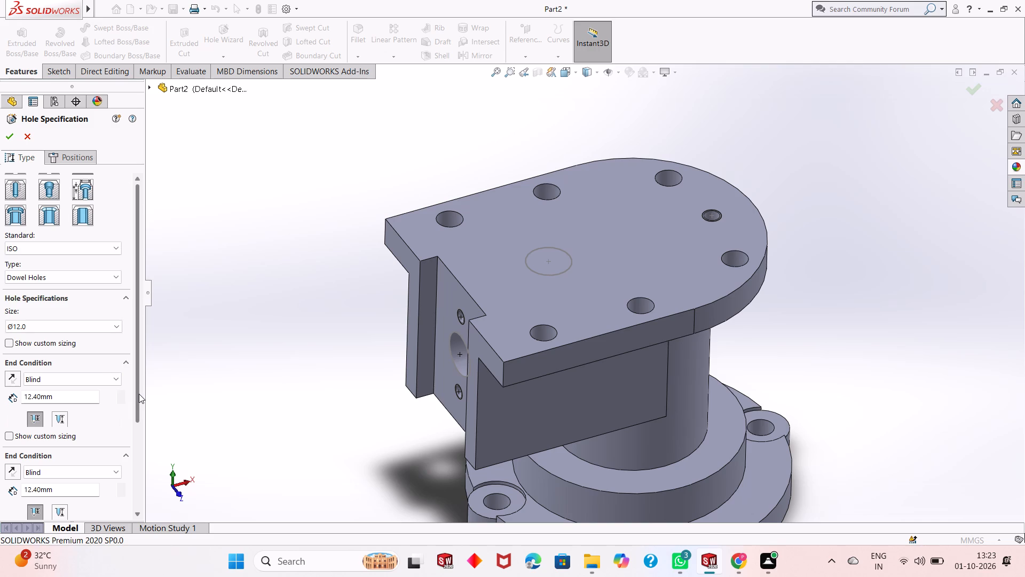
scroll(139, 394, "down", 1)
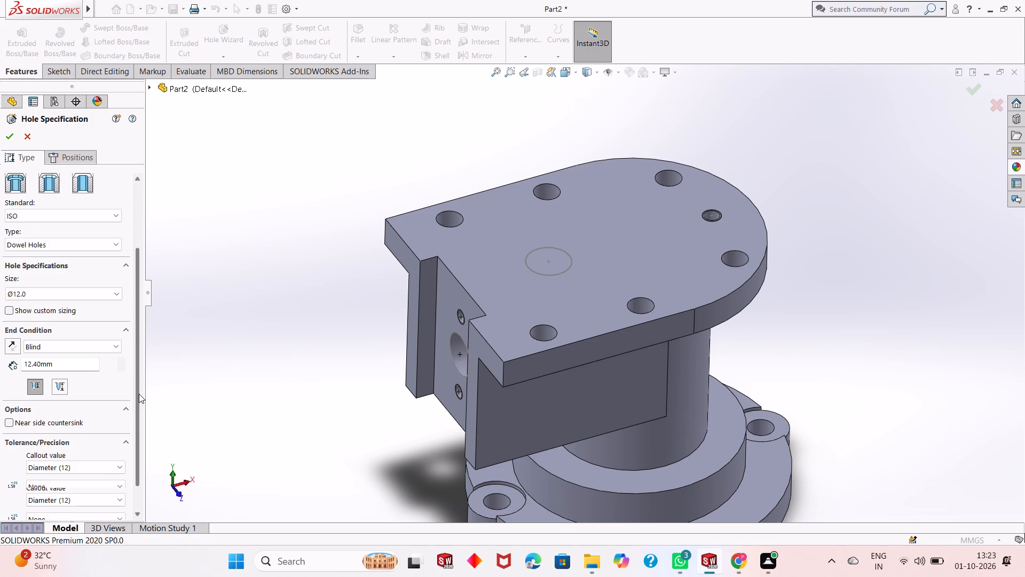
double_click(72, 361)
double_click(71, 362)
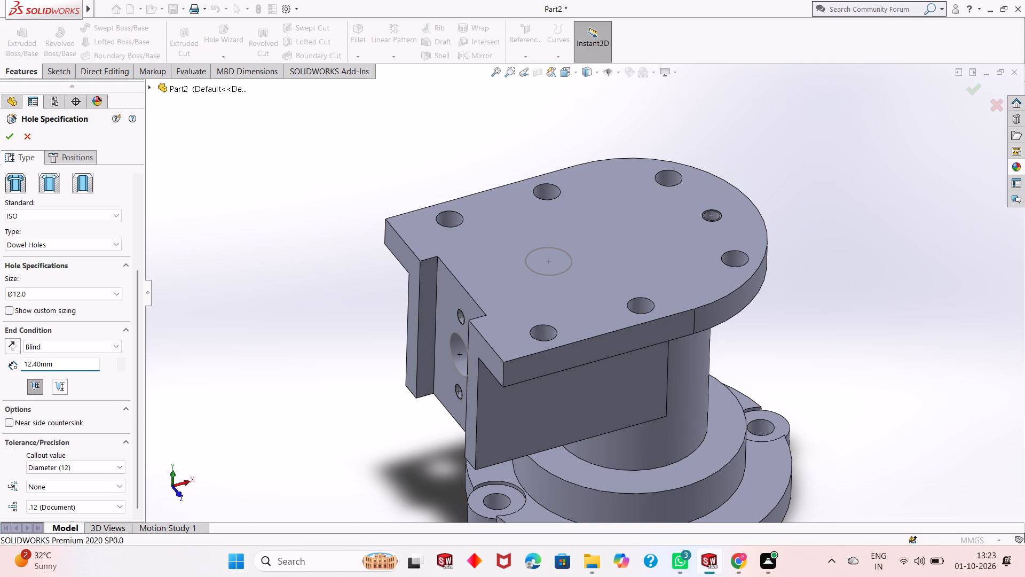
left_click(71, 362)
left_click(71, 362)
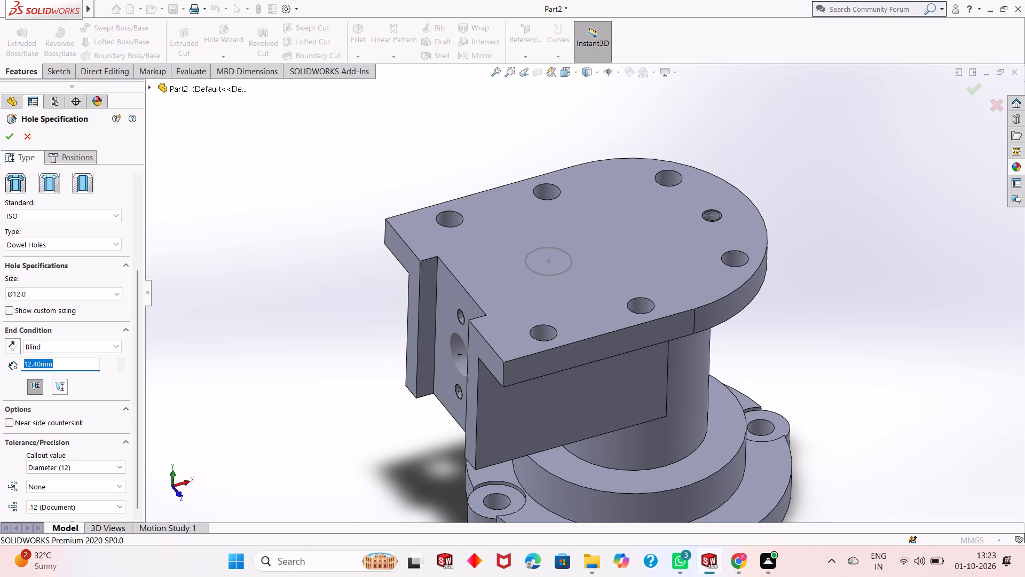
key("4")
key("0")
key("Return")
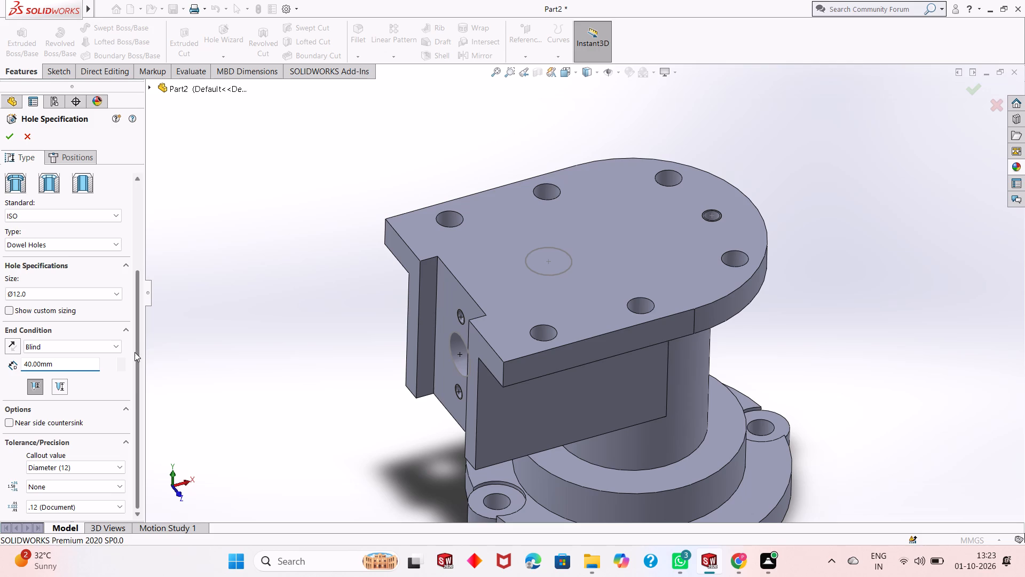
scroll(139, 355, "down", 3)
scroll(139, 357, "up", 2)
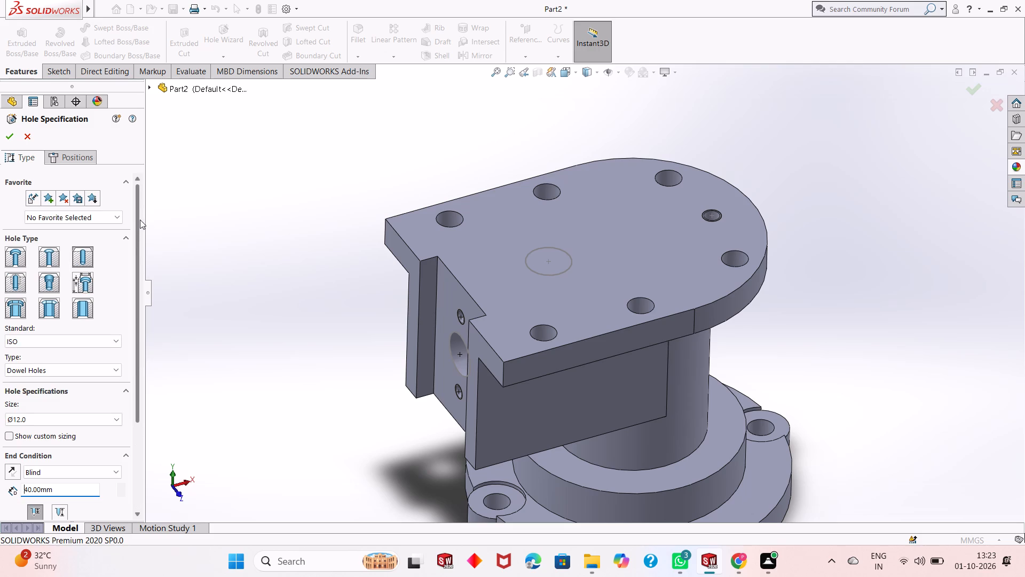
left_click(83, 157)
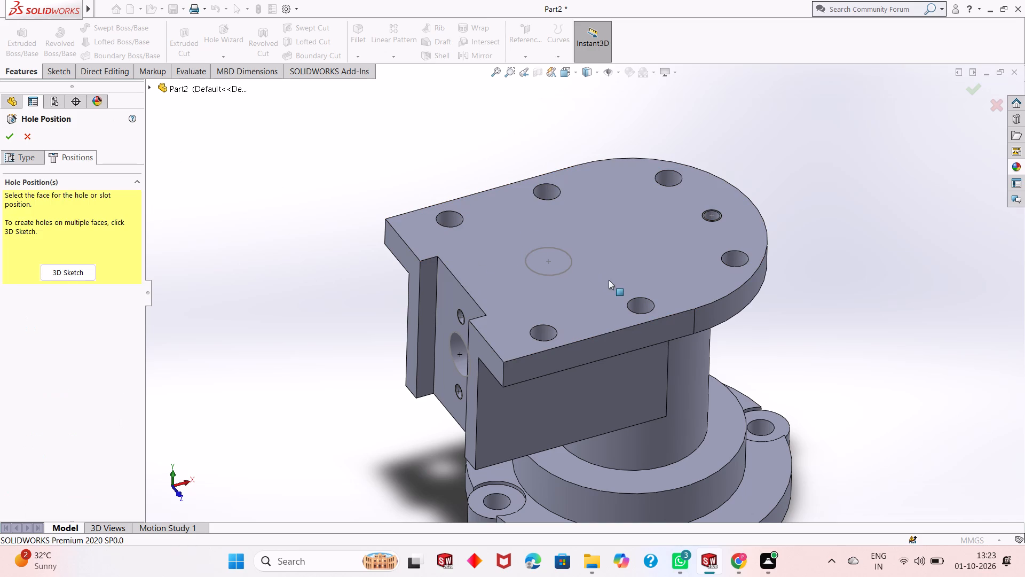
left_click(605, 256)
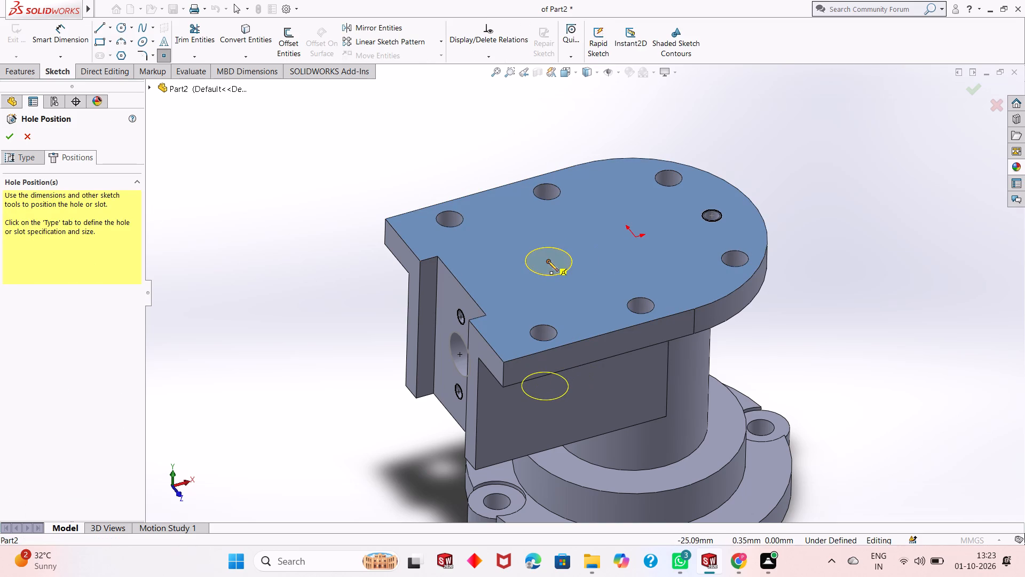
left_click(548, 261)
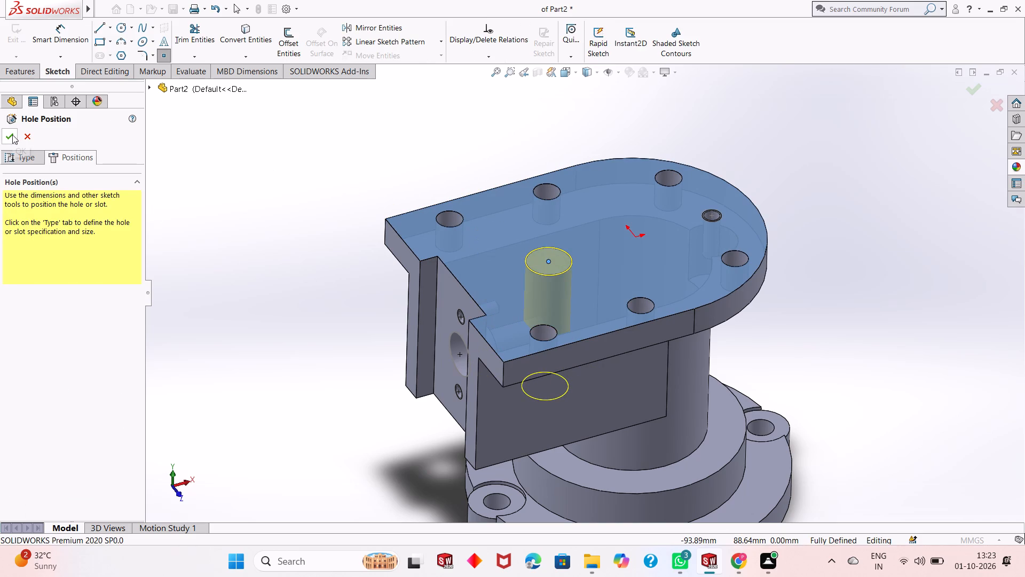
left_click(11, 135)
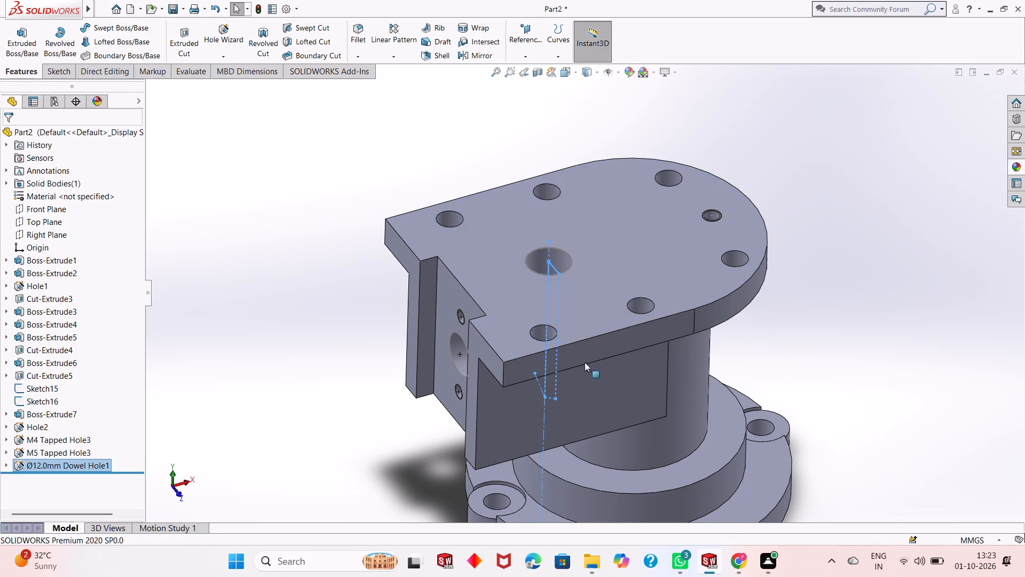
left_click(322, 367)
Examine the part's flange top, recessed face and side block from several angles.
middle_click_drag(602, 408, 595, 390)
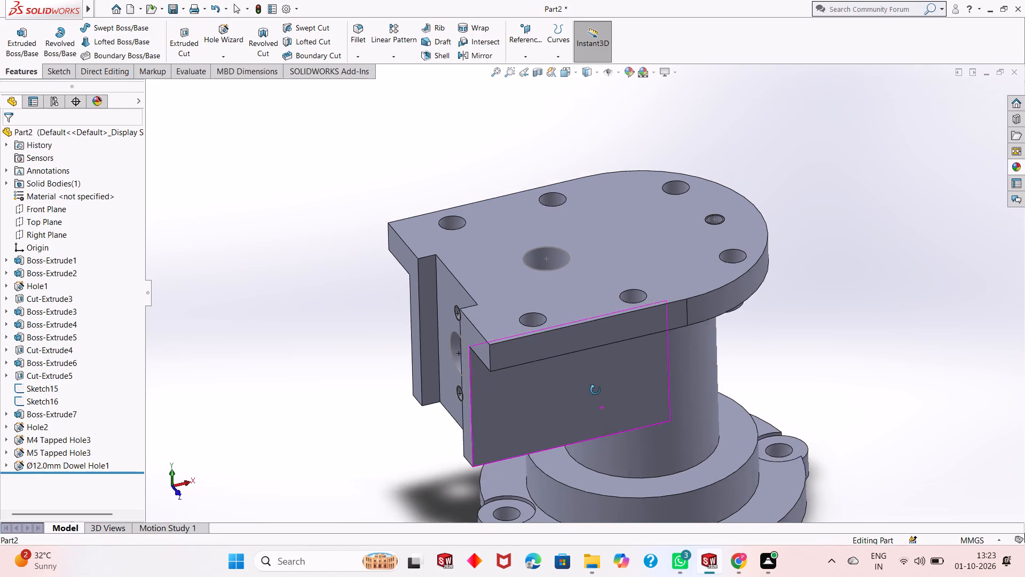
middle_click_drag(595, 390, 566, 357)
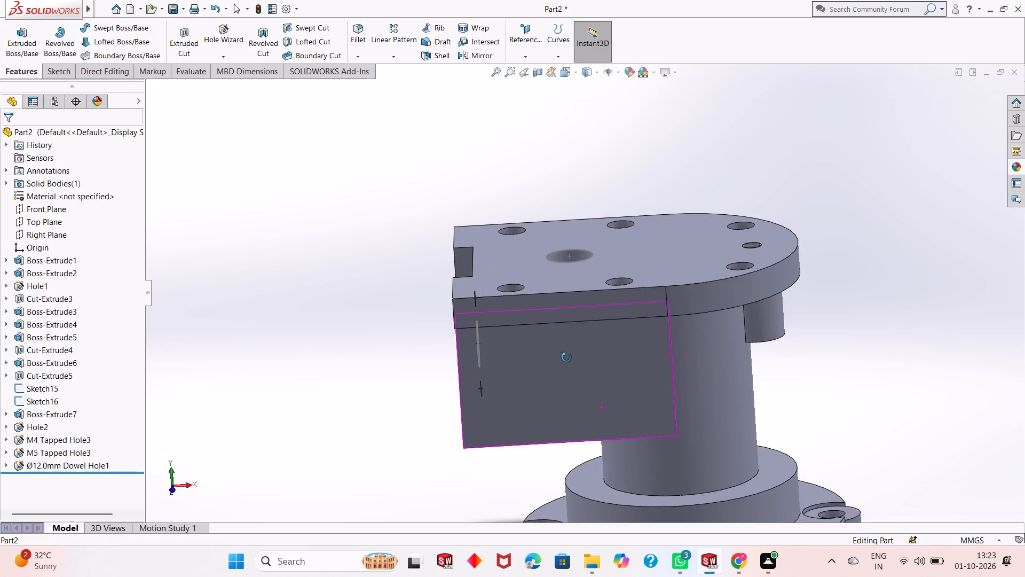
middle_click_drag(566, 357, 620, 345)
scroll(619, 376, "up", 1)
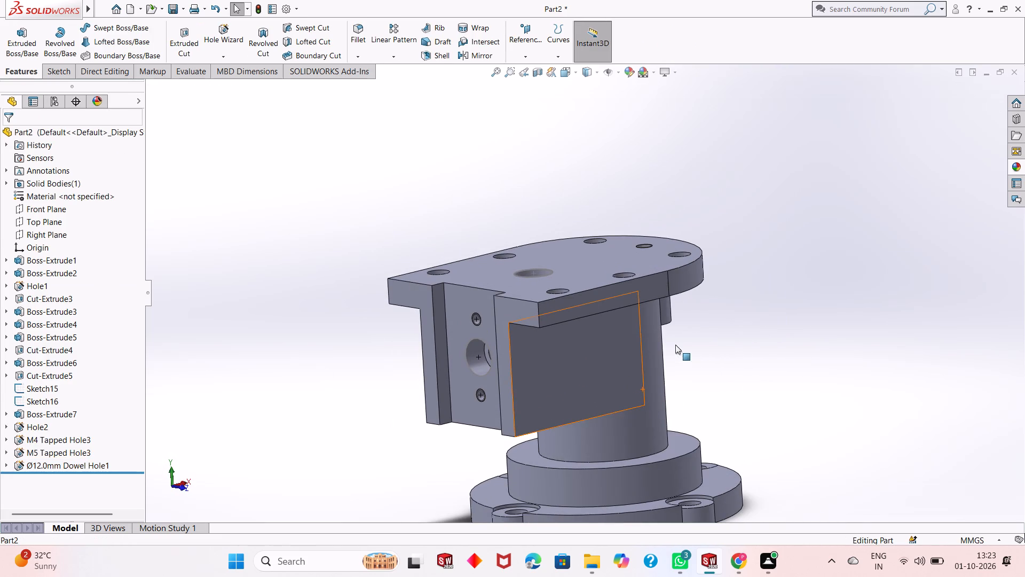
middle_click_drag(708, 328, 705, 344)
scroll(547, 412, "up", 2)
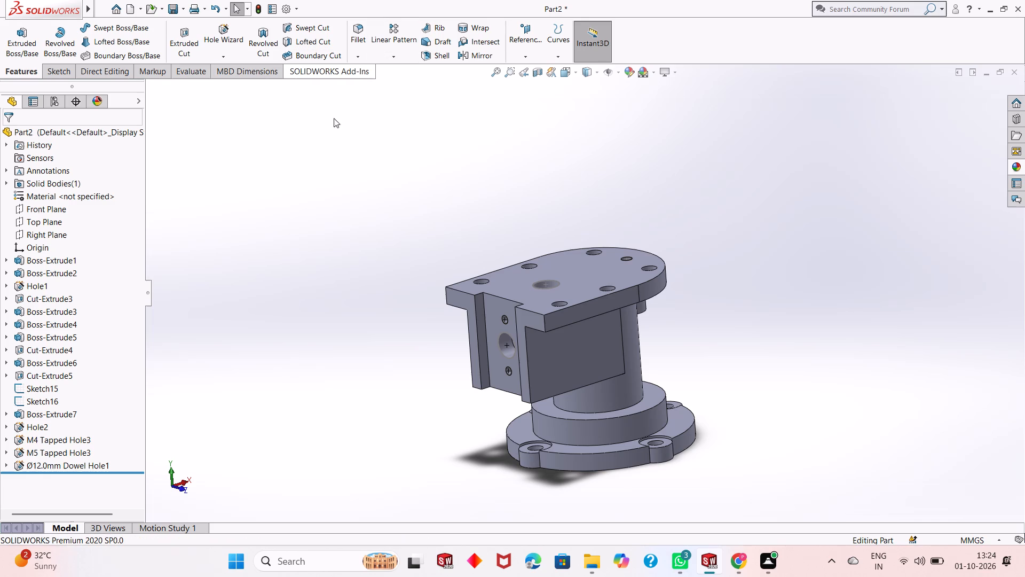
scroll(567, 334, "down", 3)
scroll(566, 334, "up", 1)
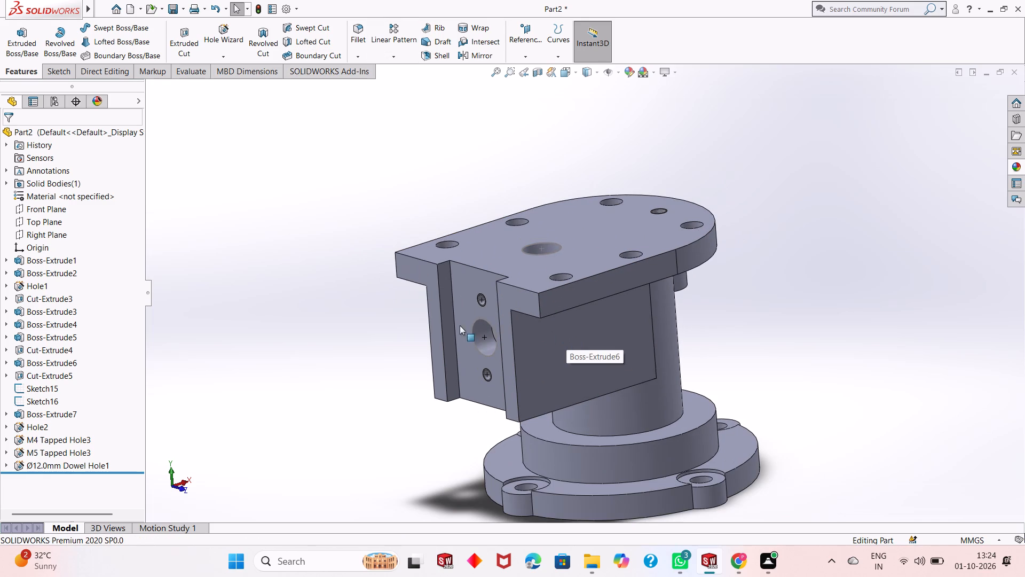
middle_click_drag(341, 347, 354, 328)
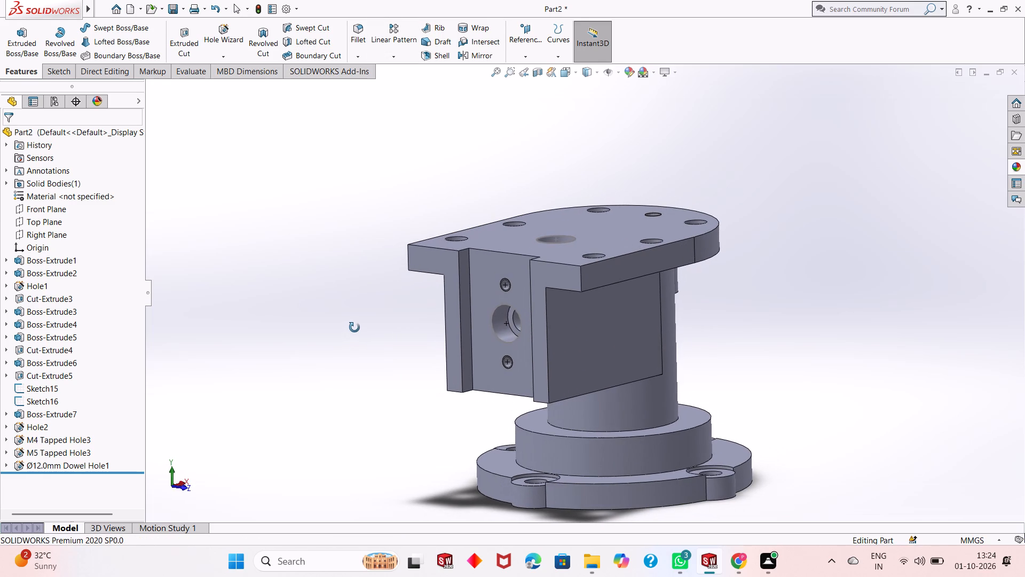
middle_click_drag(354, 328, 341, 336)
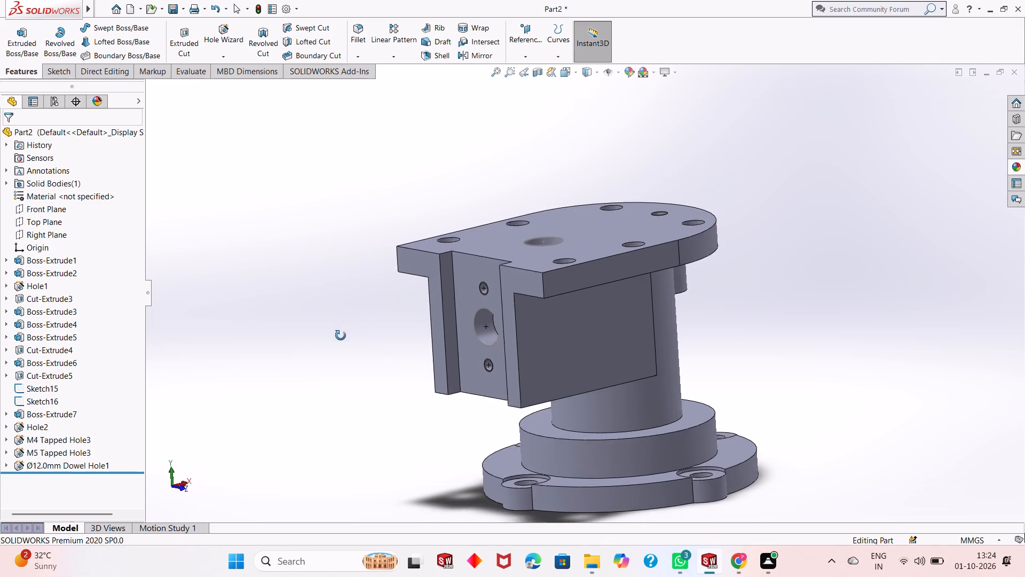
middle_click_drag(341, 336, 327, 379)
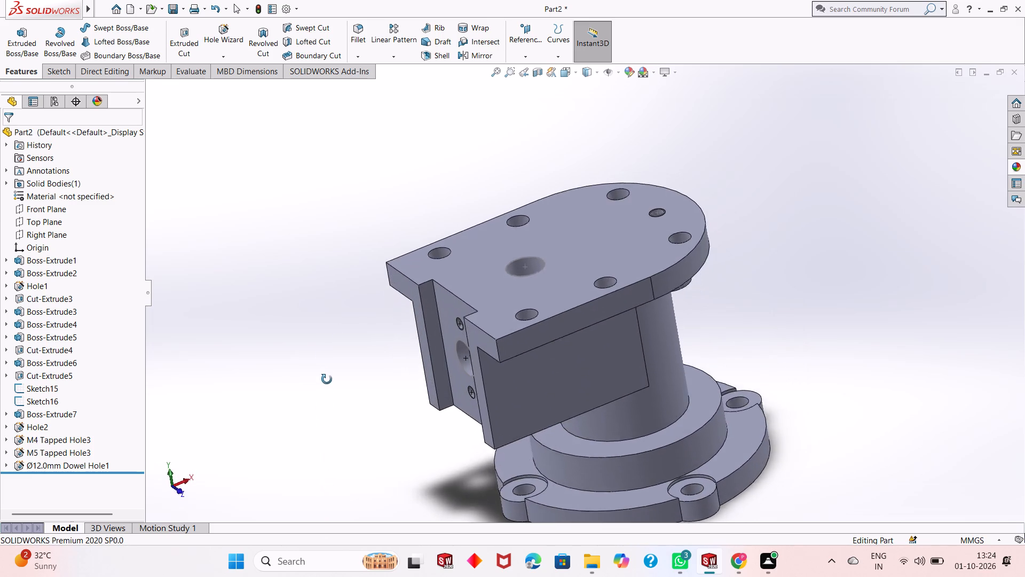
middle_click_drag(327, 379, 316, 321)
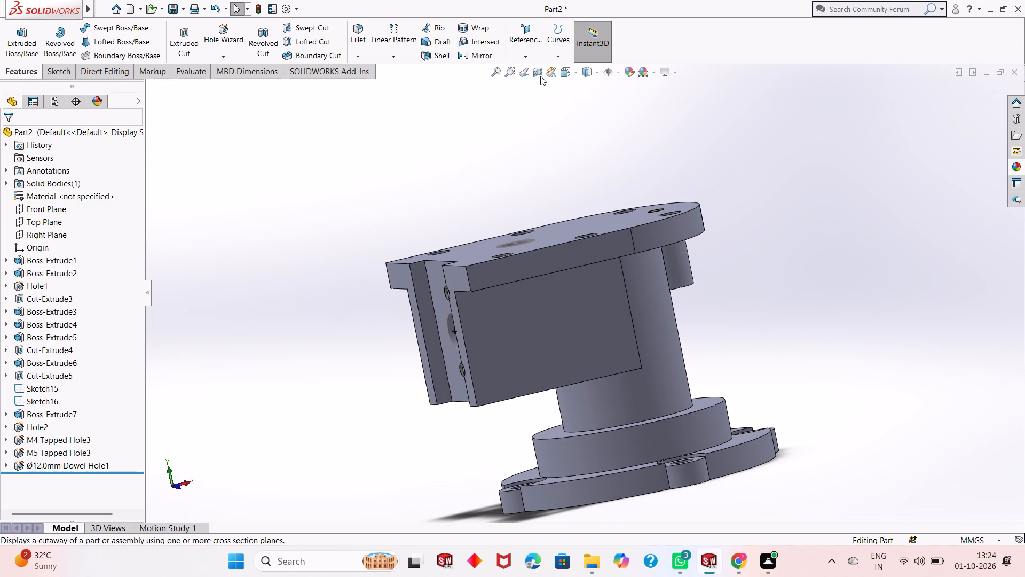
Section the part through the Front Plane with 0.00 mm offset and examine the dowel, counterbored and tapped holes in a straight-on view.
left_click(540, 76)
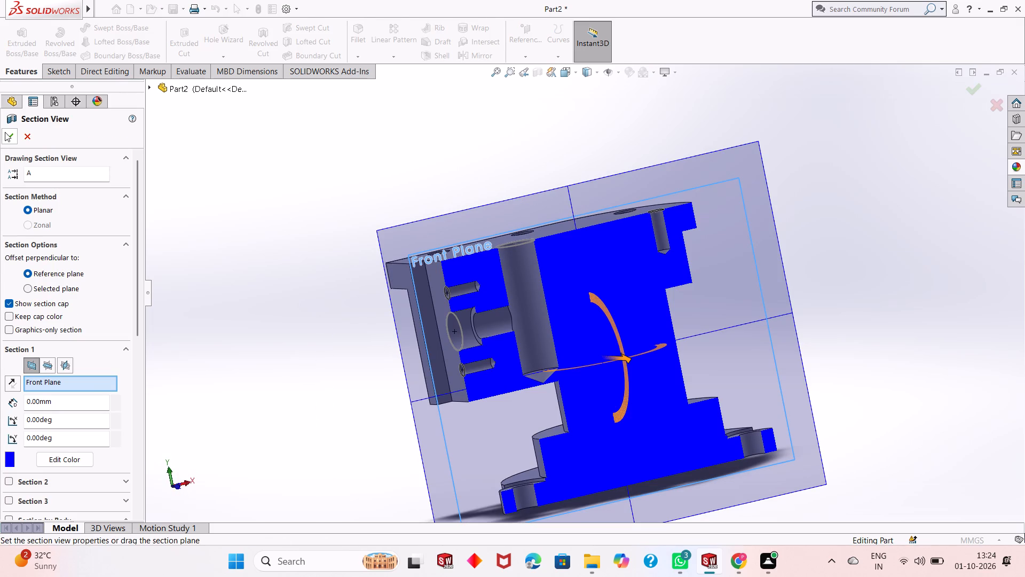
left_click(5, 132)
key("ctrl+8")
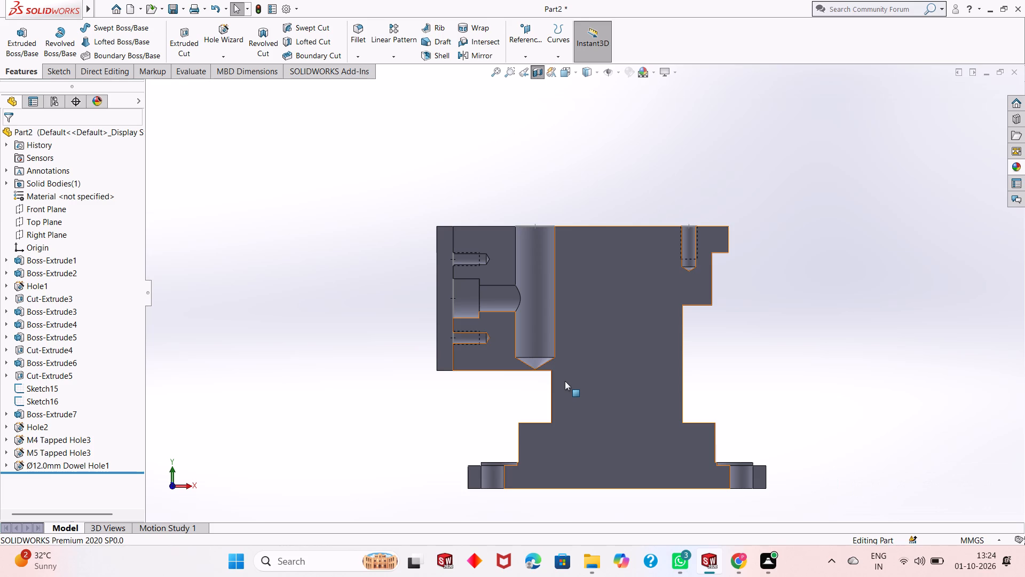
scroll(580, 319, "down", 3)
scroll(581, 322, "up", 2)
key("Escape")
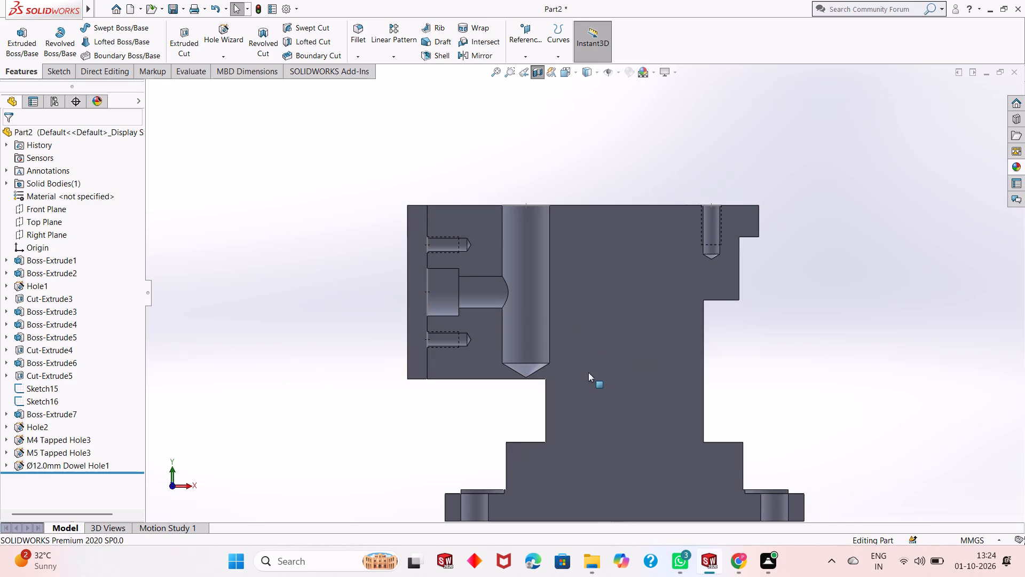
scroll(588, 373, "up", 2)
scroll(609, 372, "down", 1)
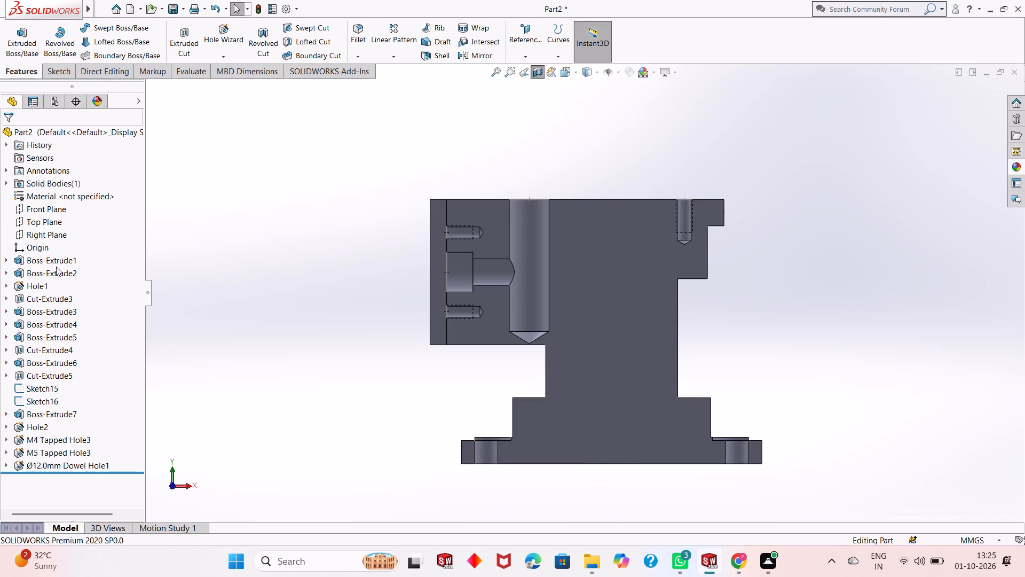
Set the blind depth of the column extrusion (Boss-Extrude4) to 60 mm.
left_click(60, 323)
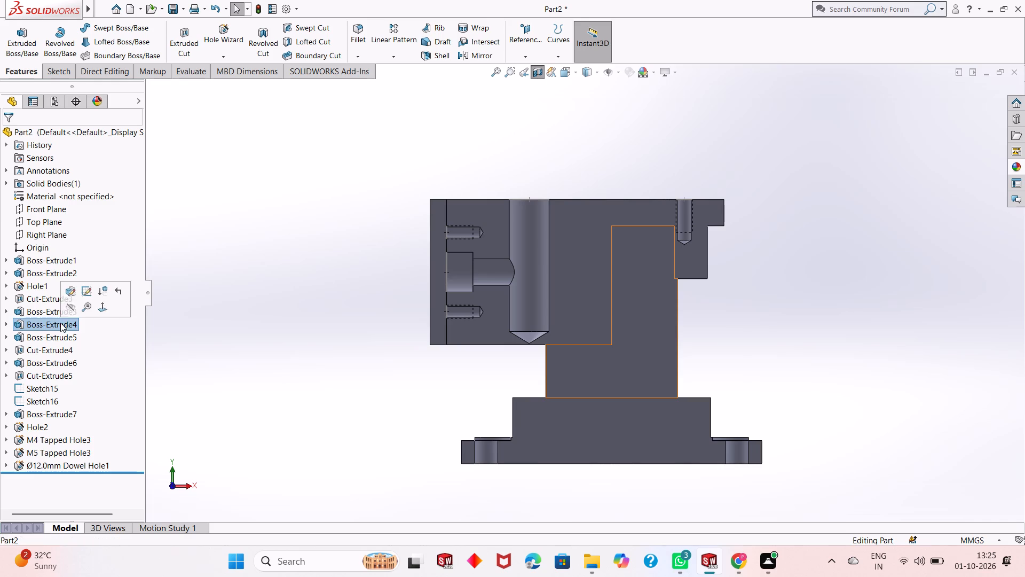
left_click(69, 292)
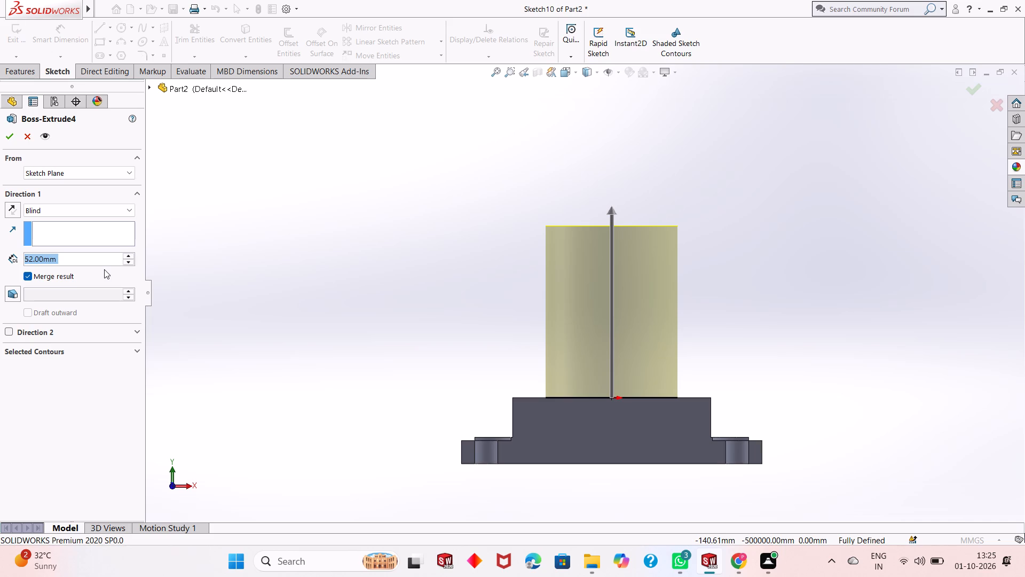
type("60")
key("Return")
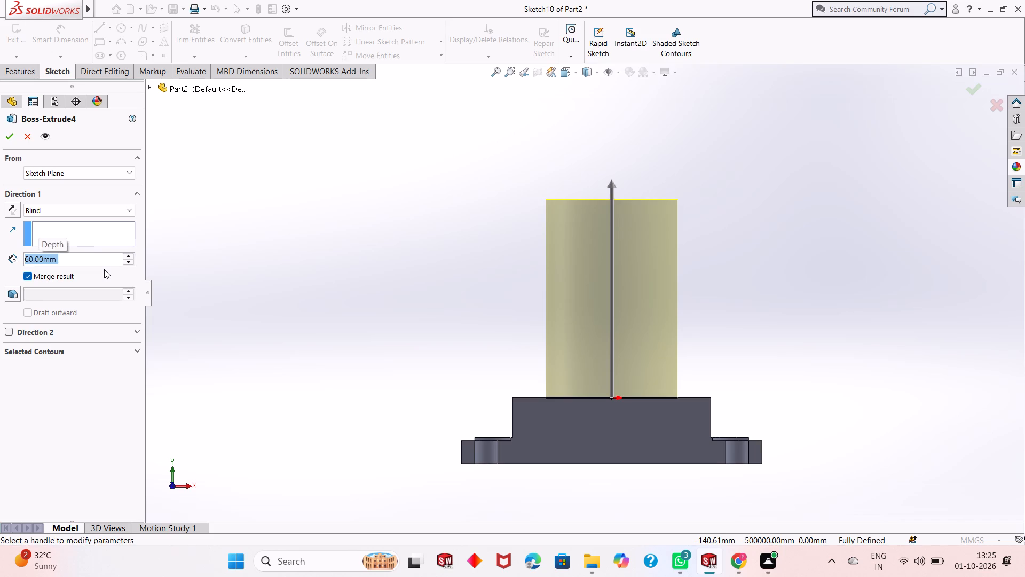
left_click(9, 139)
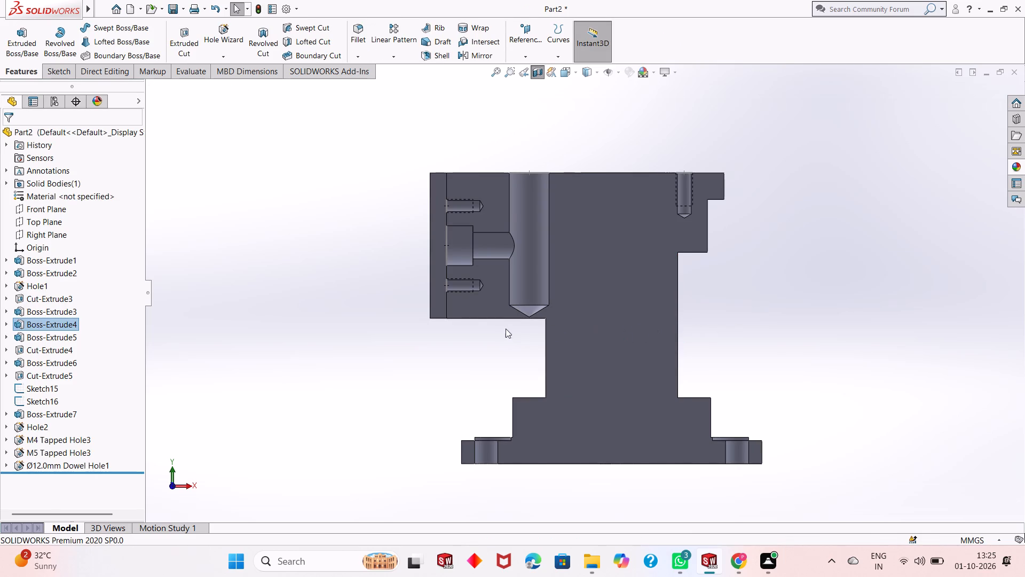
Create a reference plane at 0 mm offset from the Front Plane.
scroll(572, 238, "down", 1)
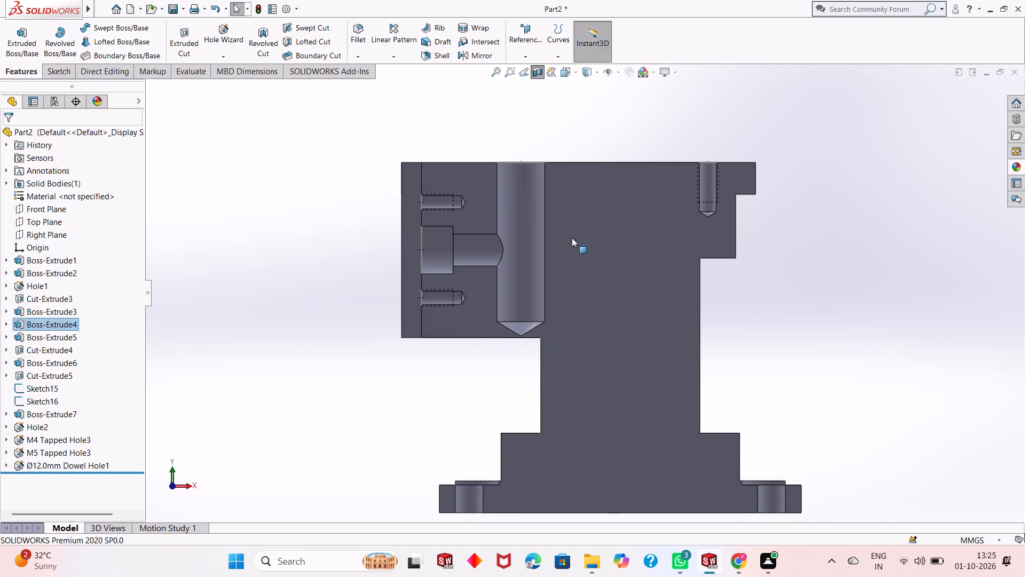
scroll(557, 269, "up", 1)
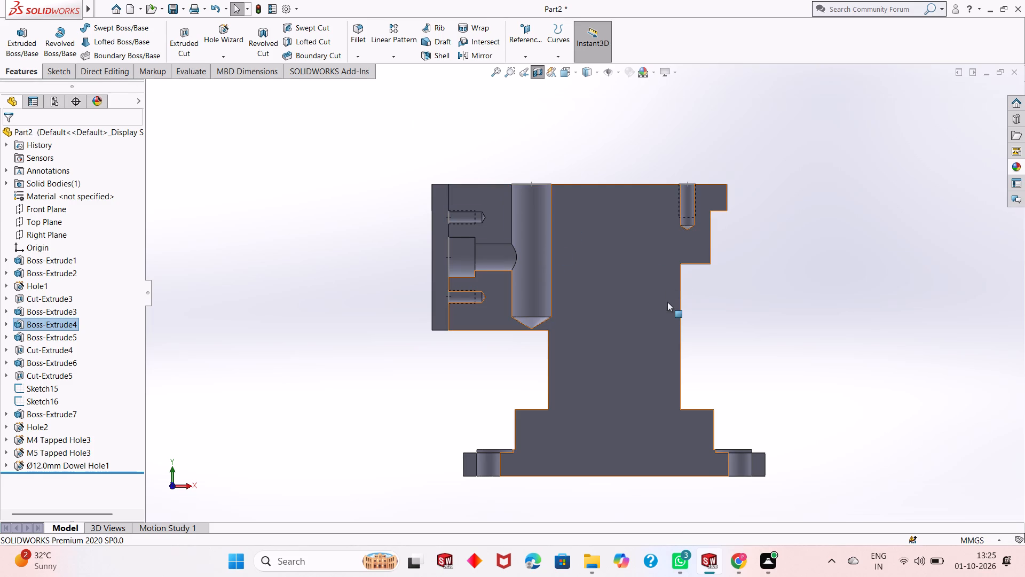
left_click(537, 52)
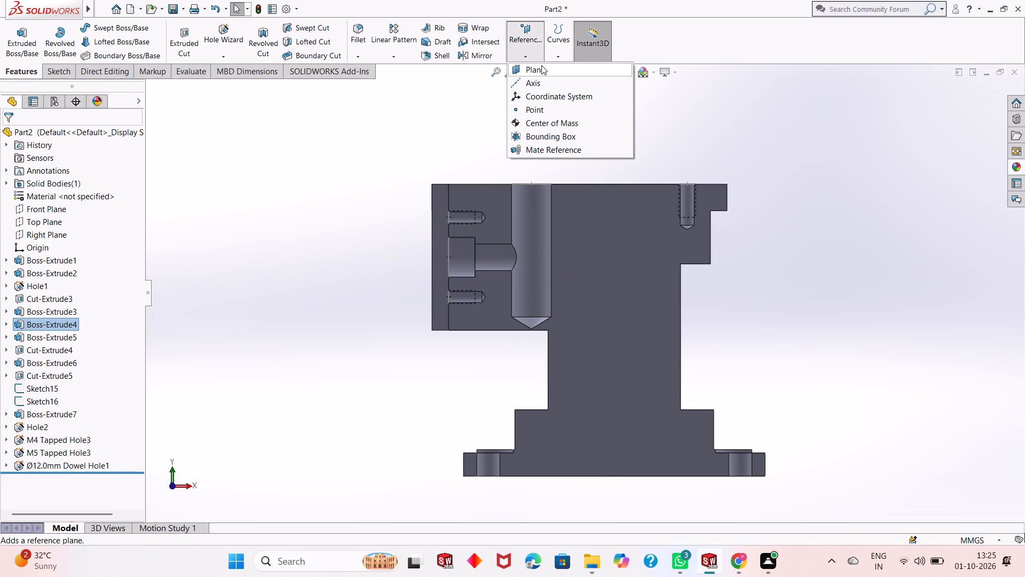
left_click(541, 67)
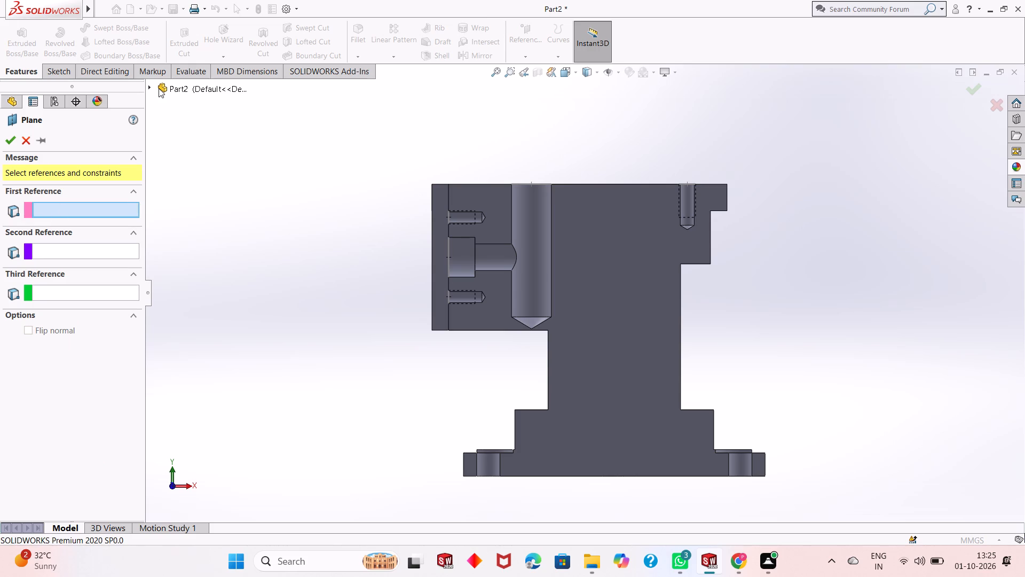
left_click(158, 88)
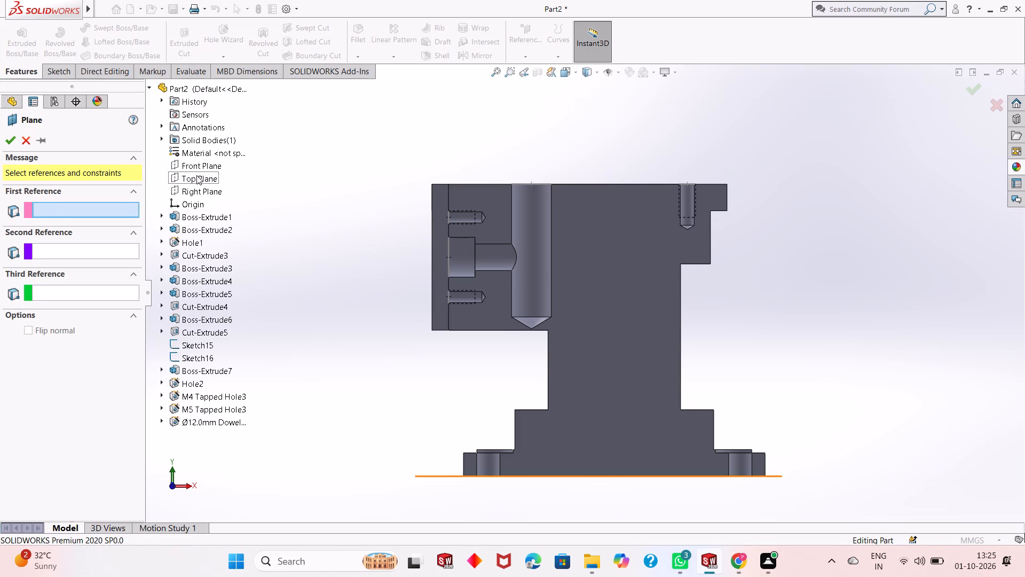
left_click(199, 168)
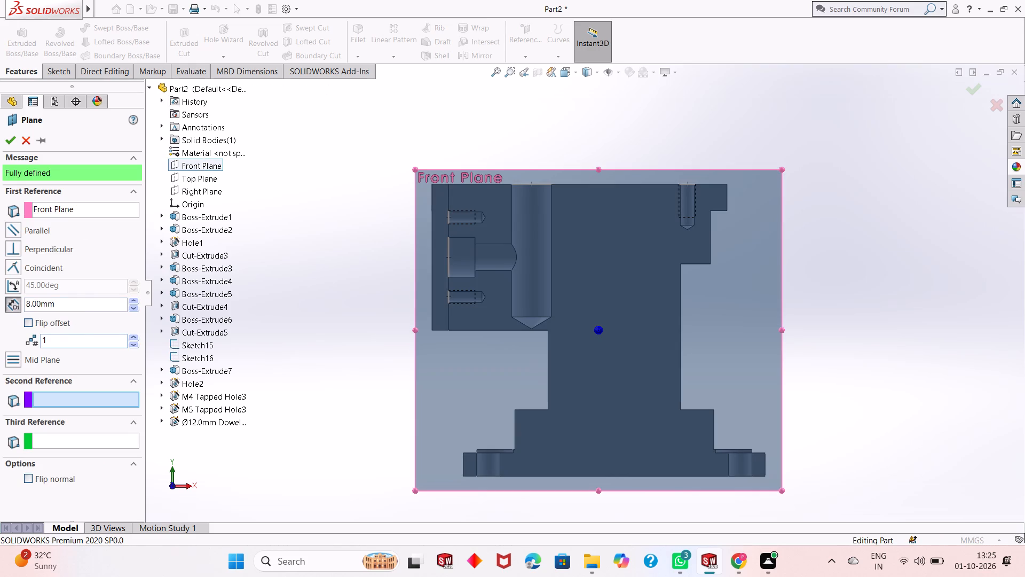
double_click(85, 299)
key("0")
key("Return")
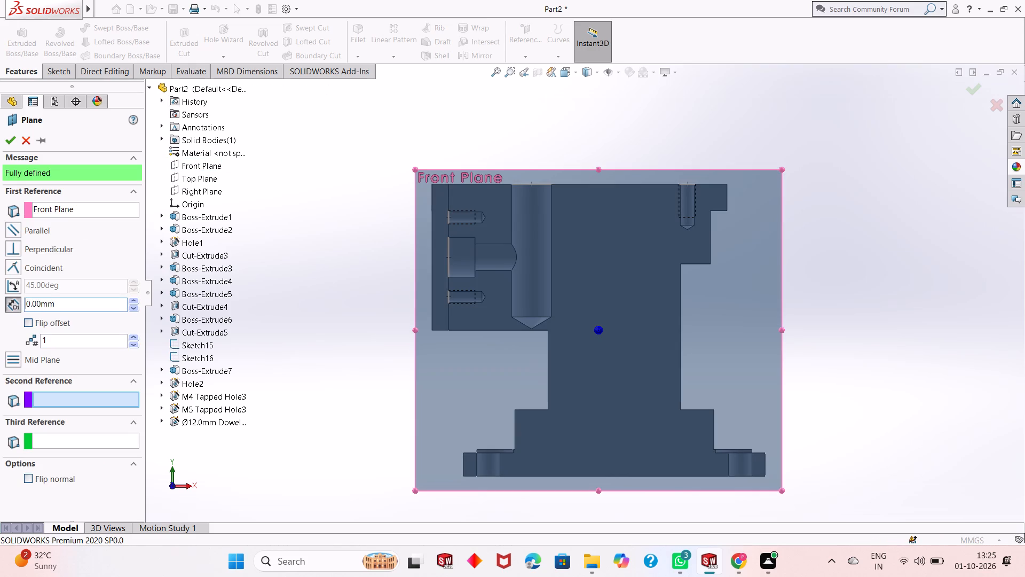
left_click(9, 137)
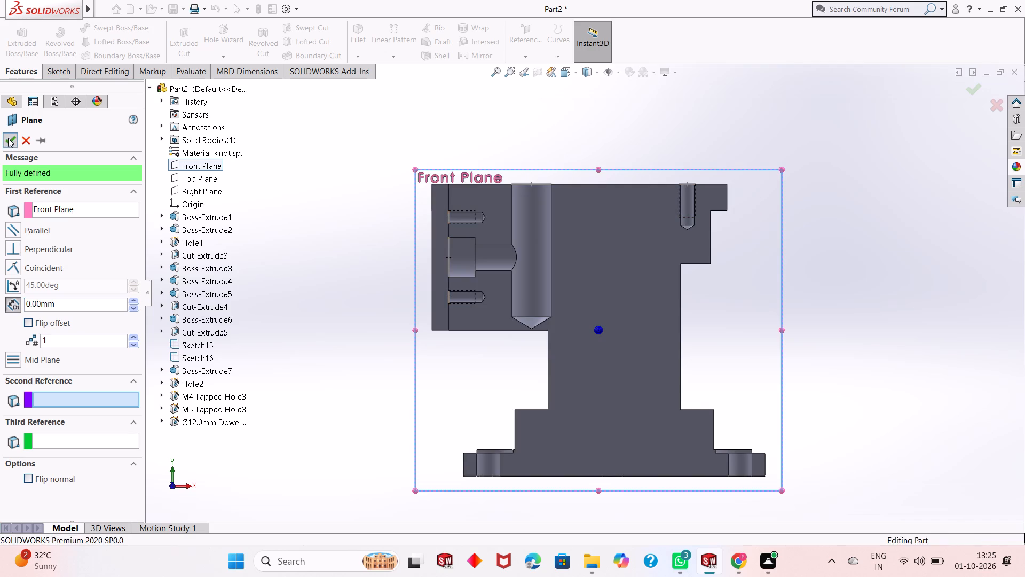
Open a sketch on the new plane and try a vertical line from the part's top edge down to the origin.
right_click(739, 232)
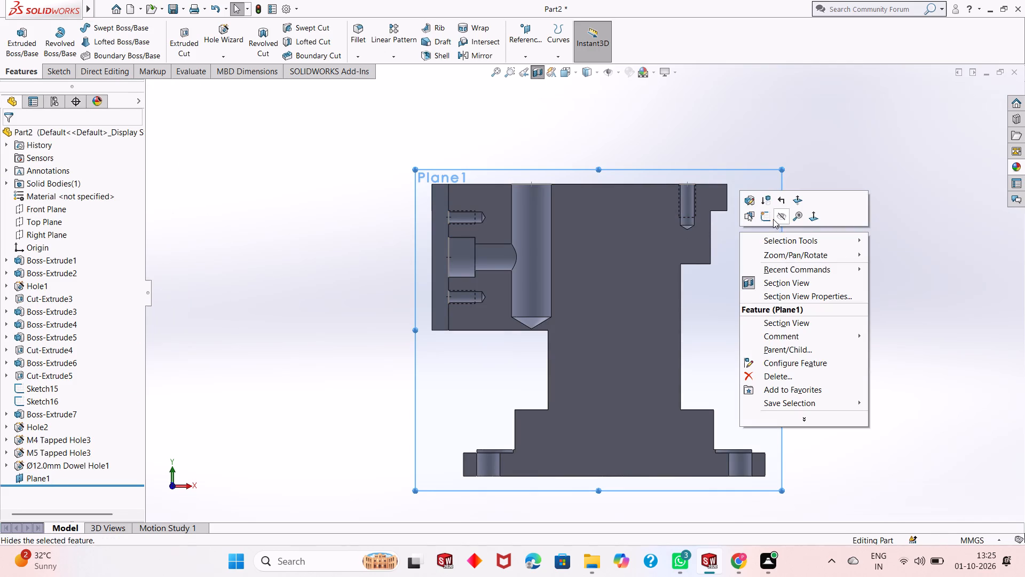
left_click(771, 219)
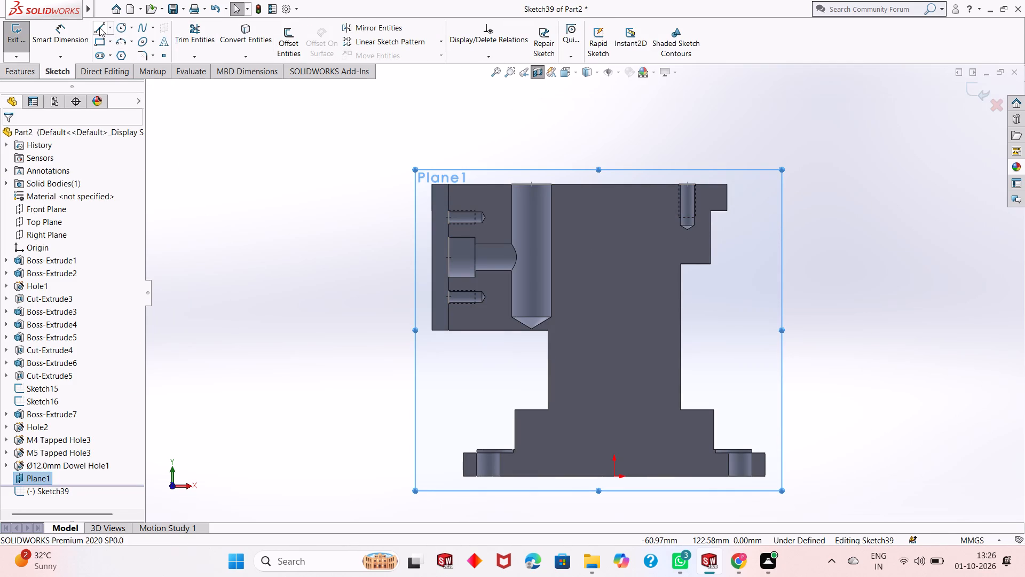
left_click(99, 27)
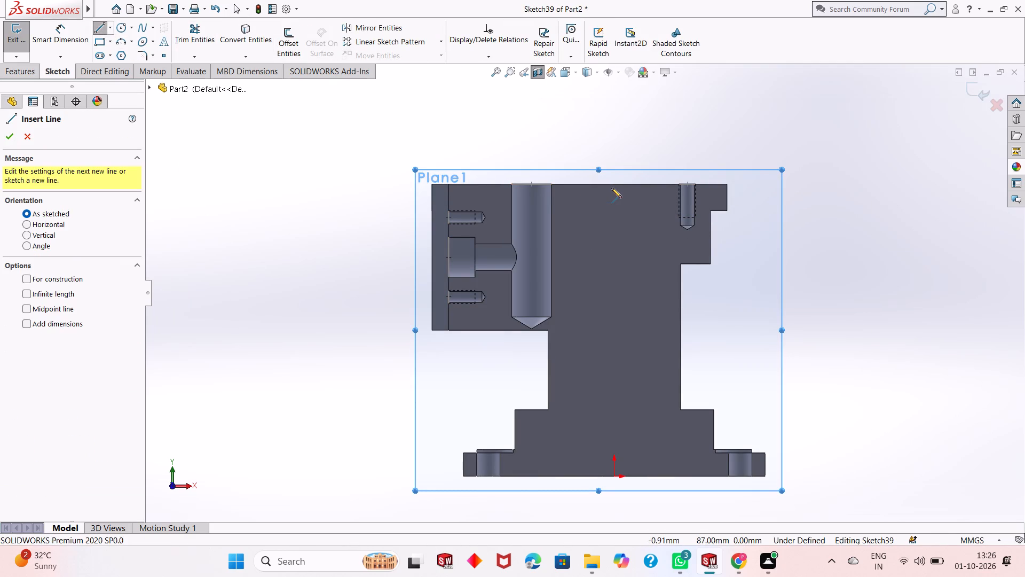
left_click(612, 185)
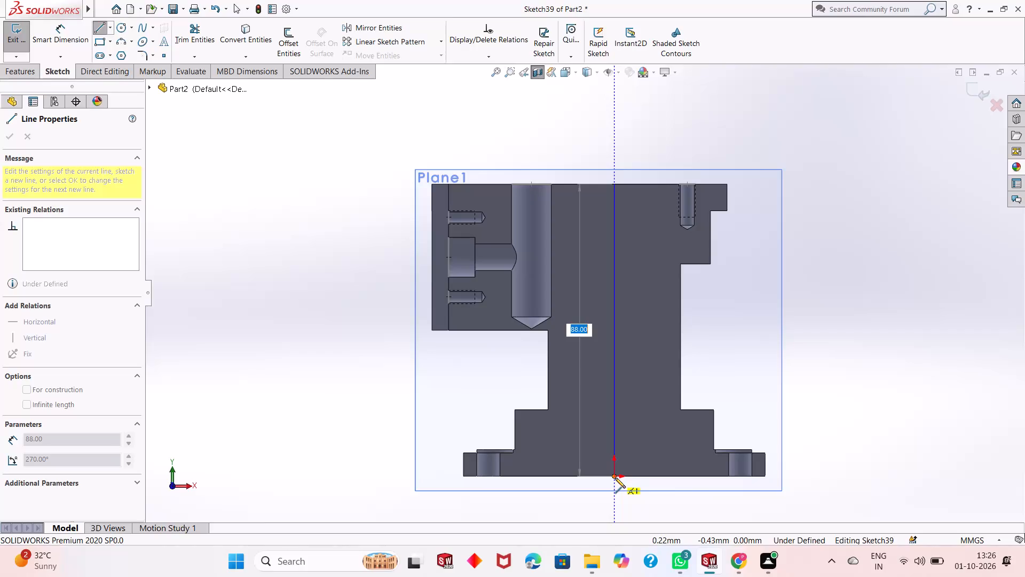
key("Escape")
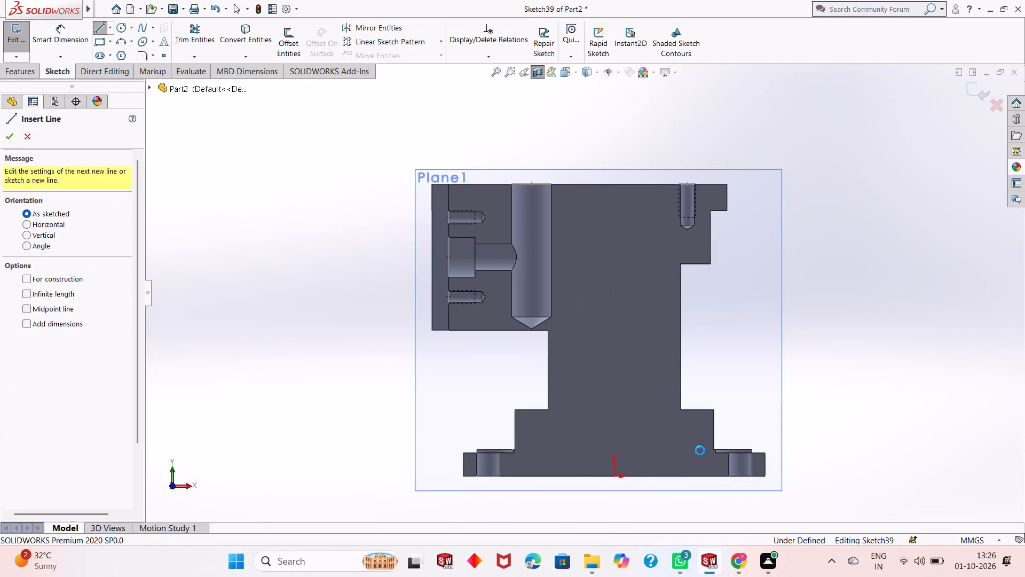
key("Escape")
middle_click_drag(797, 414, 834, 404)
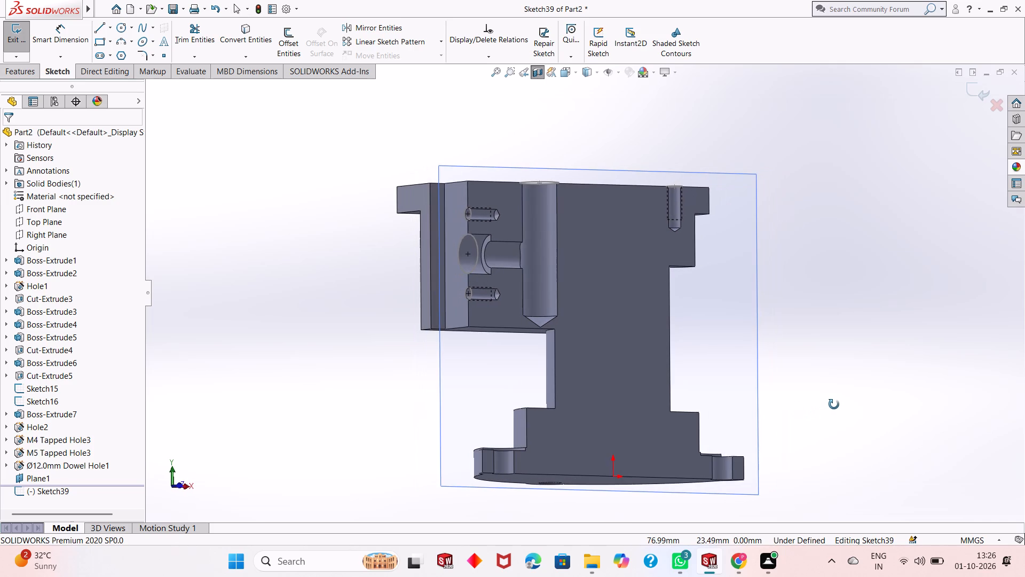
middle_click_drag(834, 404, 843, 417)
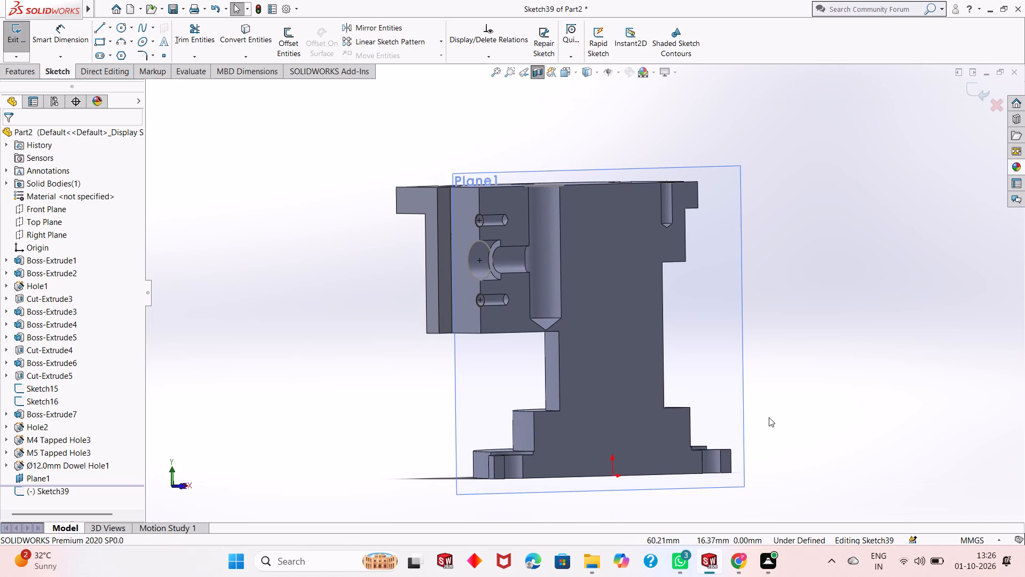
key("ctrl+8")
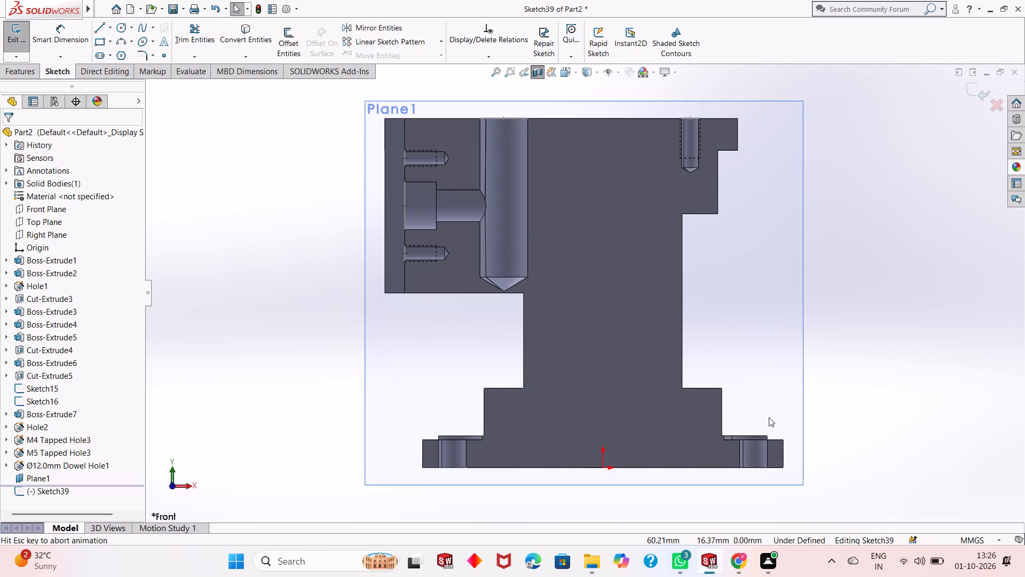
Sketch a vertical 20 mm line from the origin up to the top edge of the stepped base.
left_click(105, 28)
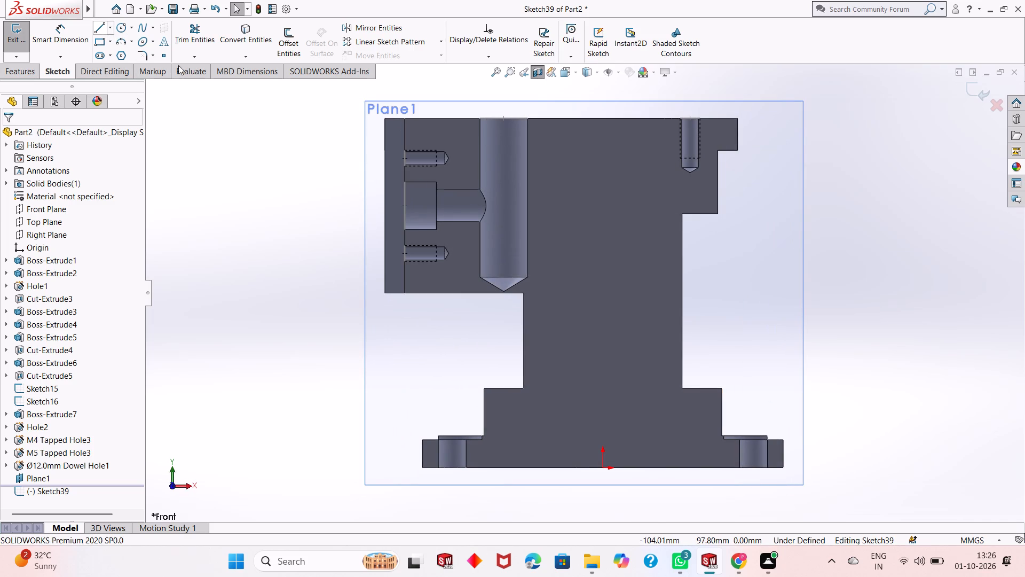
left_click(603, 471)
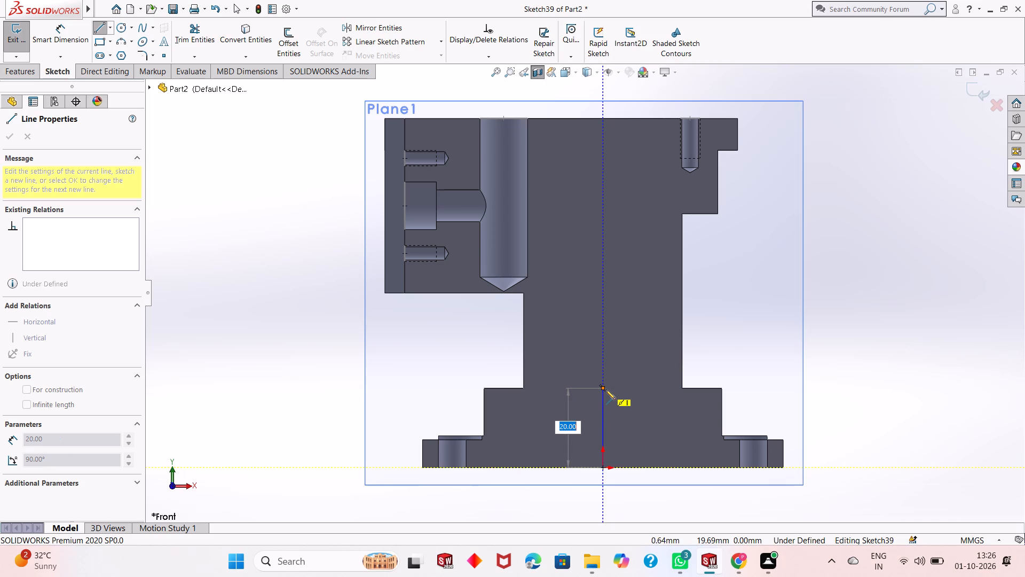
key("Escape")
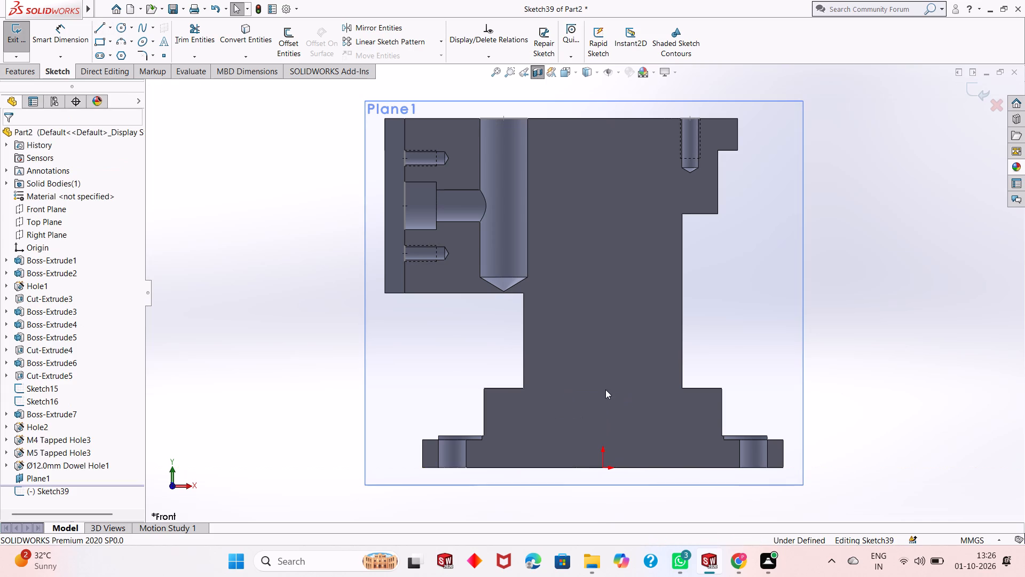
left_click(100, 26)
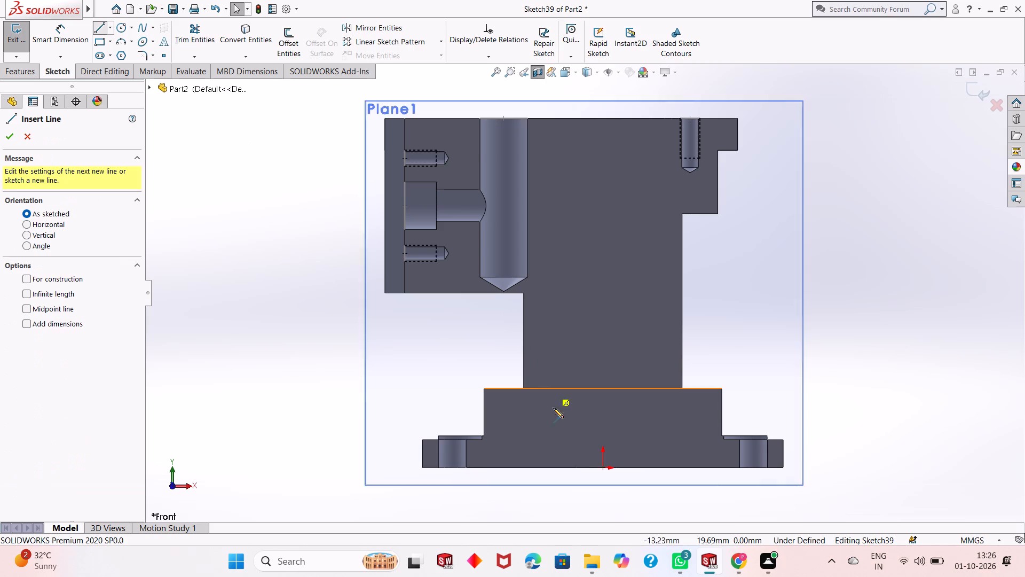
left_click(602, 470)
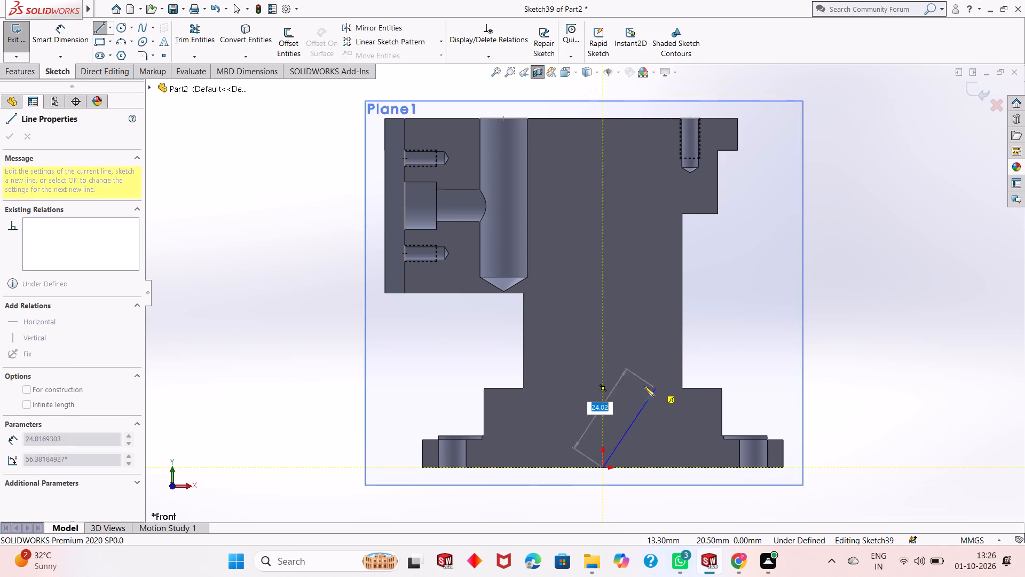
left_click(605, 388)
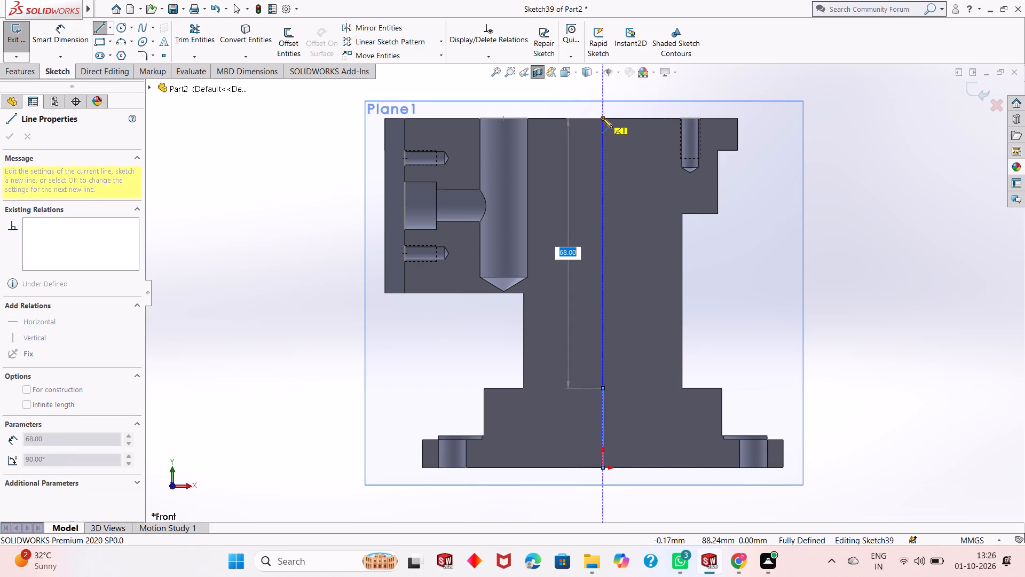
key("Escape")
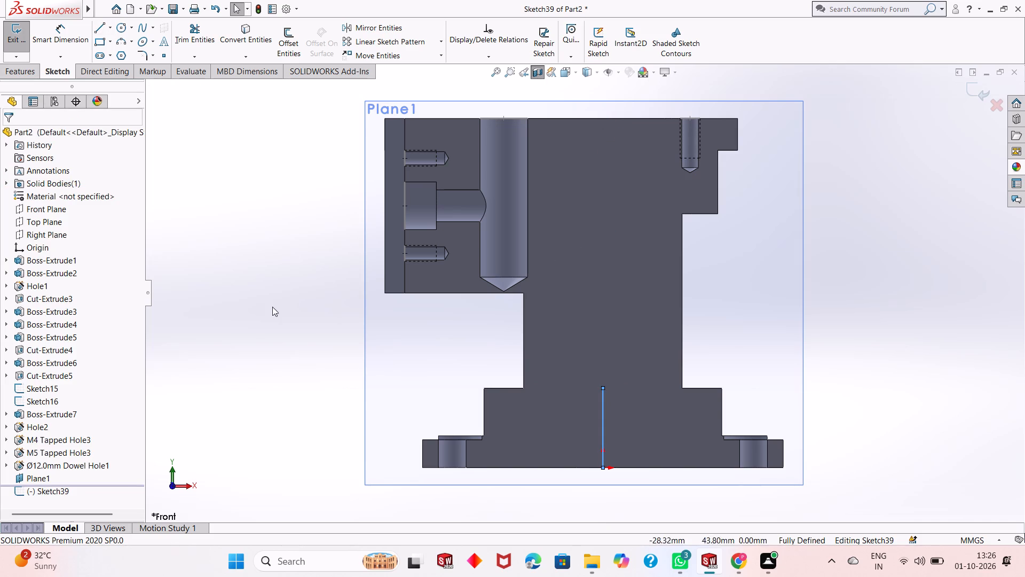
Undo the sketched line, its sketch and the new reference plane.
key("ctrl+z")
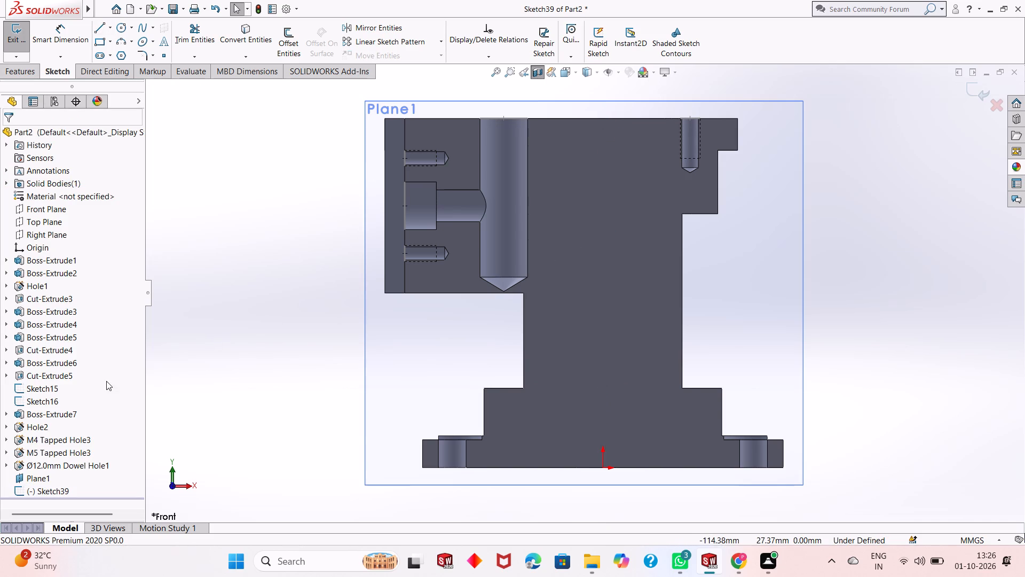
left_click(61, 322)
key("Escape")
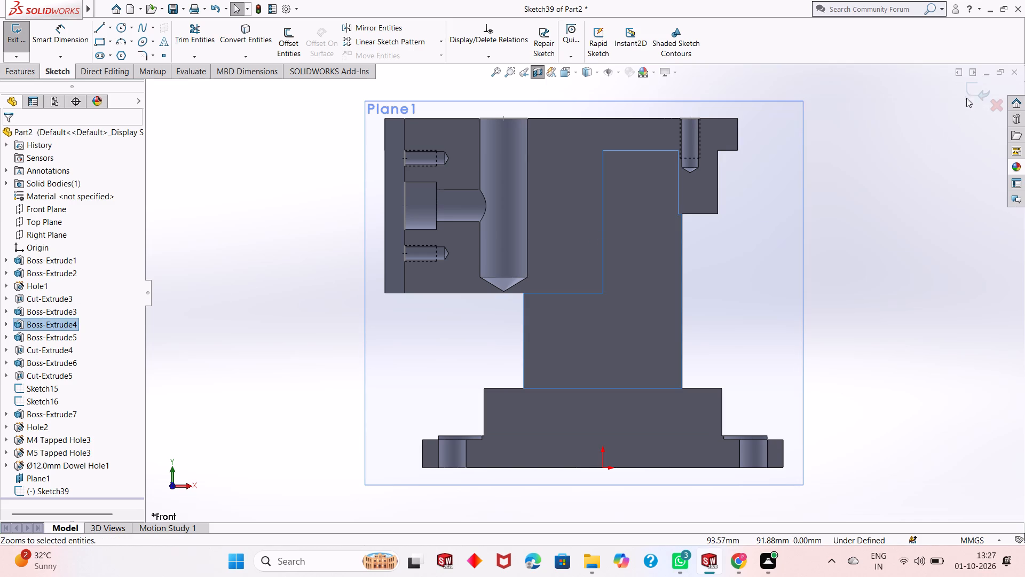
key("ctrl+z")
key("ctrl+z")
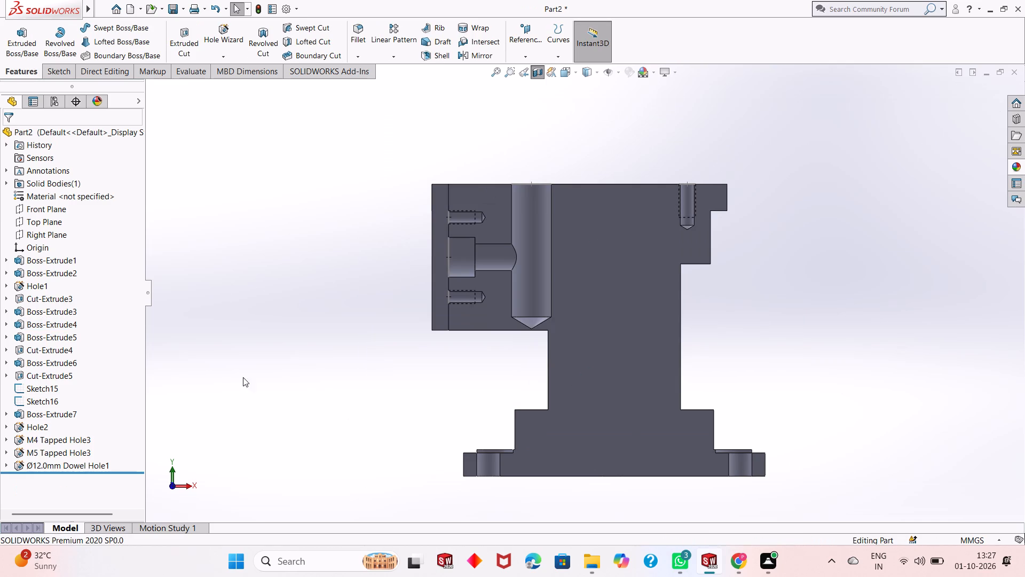
Examine the sectioned part's side holes, dowel hole, column and stepped base in the straight-on view.
scroll(481, 227, "down", 3)
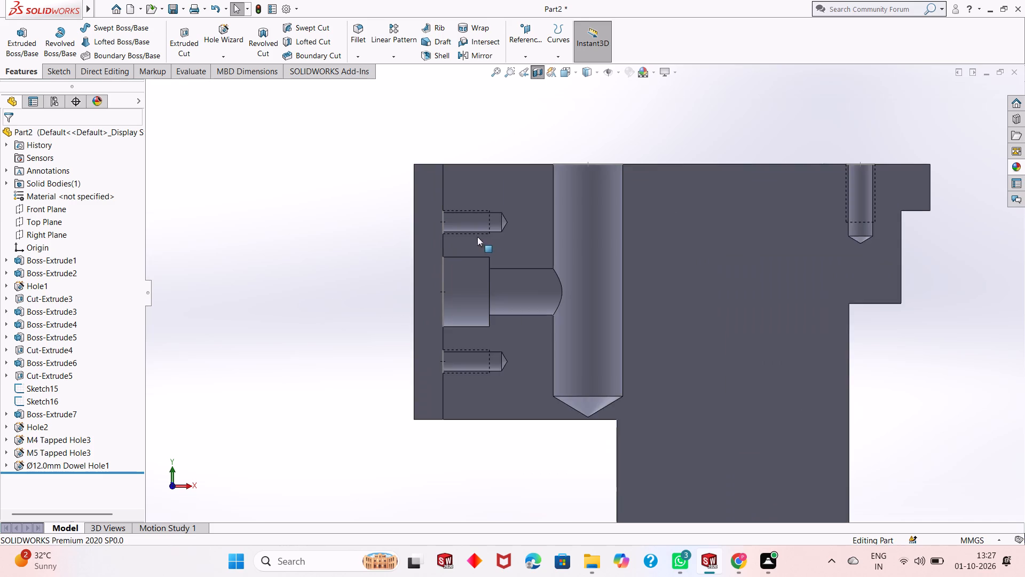
scroll(475, 267, "down", 3)
scroll(455, 384, "up", 4)
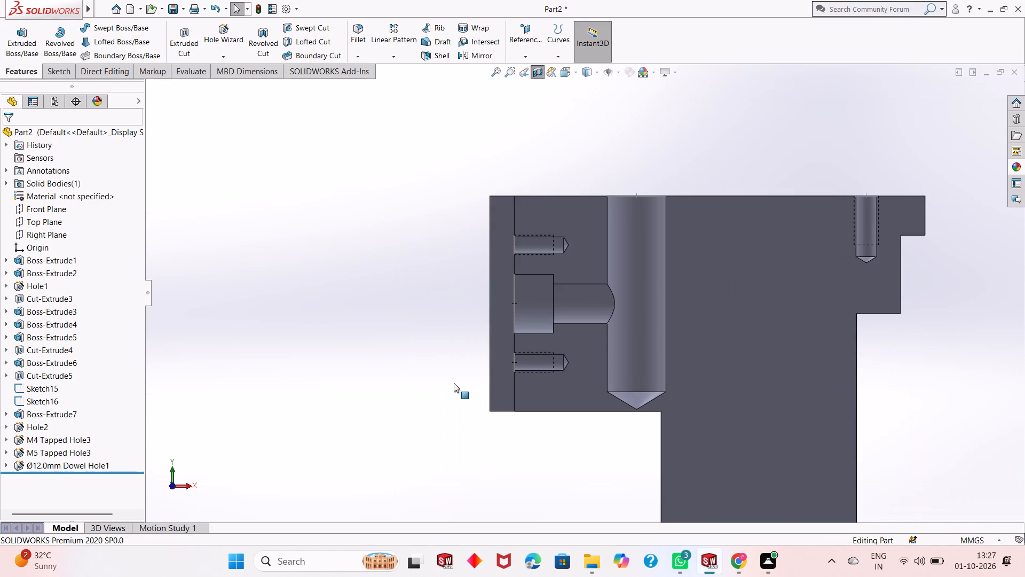
scroll(365, 356, "up", 4)
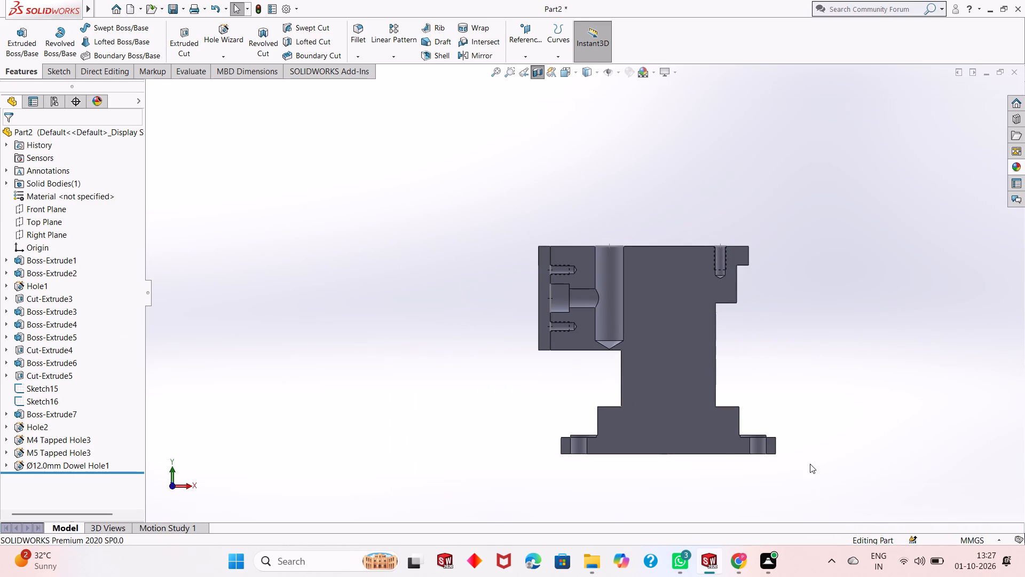
scroll(811, 464, "down", 2)
scroll(608, 250, "up", 1)
scroll(604, 153, "down", 1)
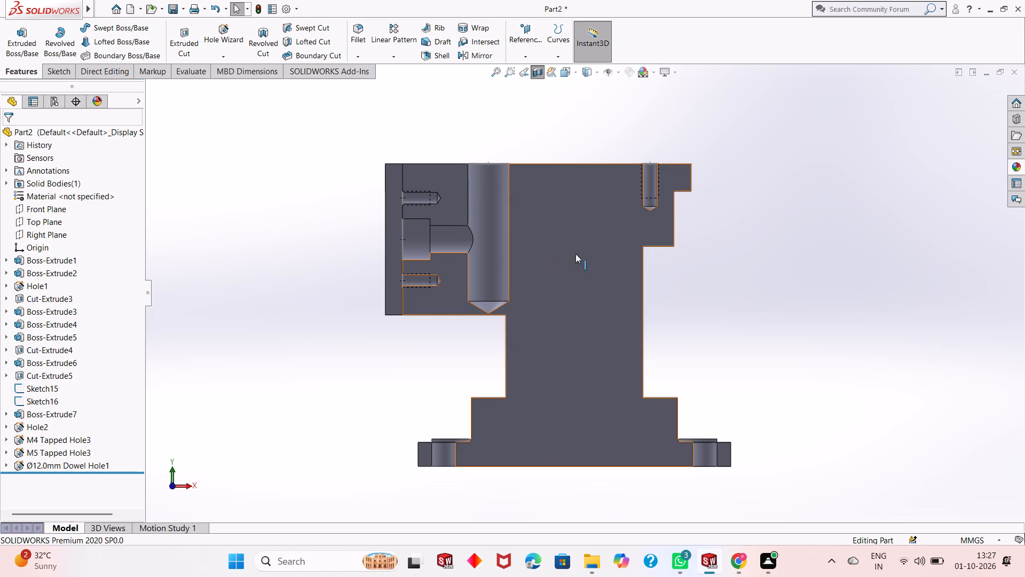
scroll(584, 251, "down", 1)
scroll(584, 251, "up", 2)
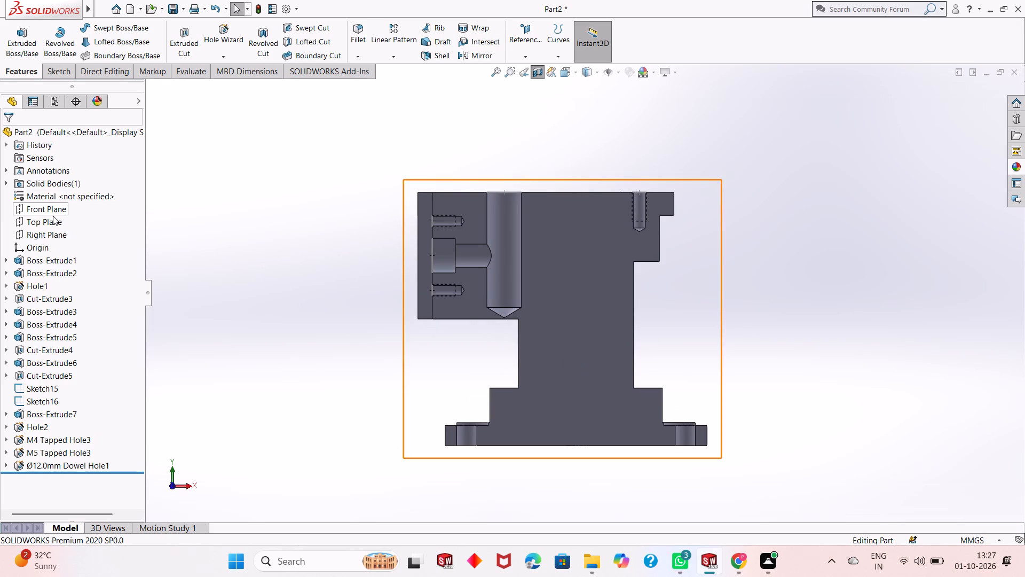
Set the extrusion depth of the cylindrical column (Boss-Extrude4) above the stepped base to 52 mm.
left_click(44, 323)
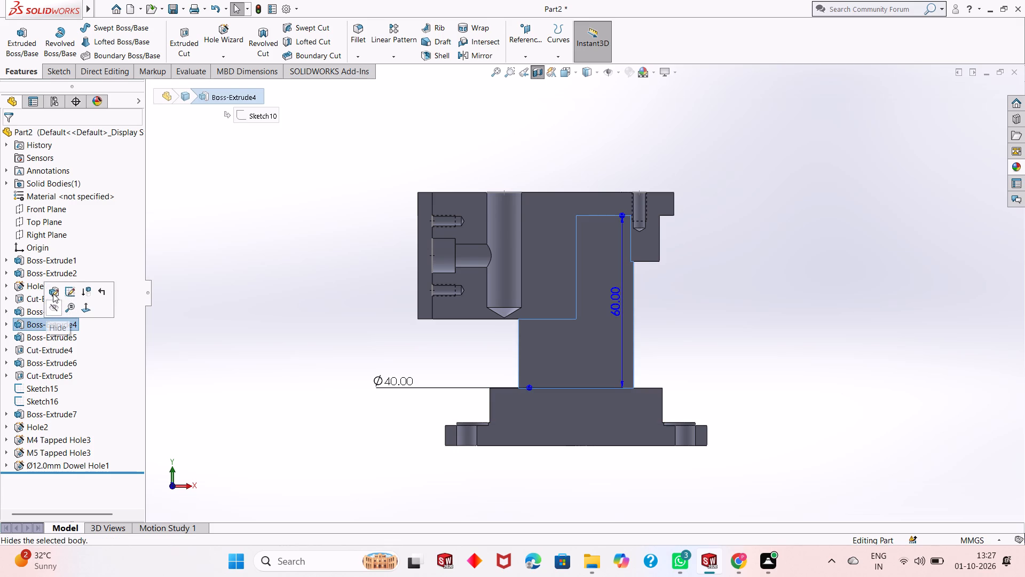
left_click(53, 293)
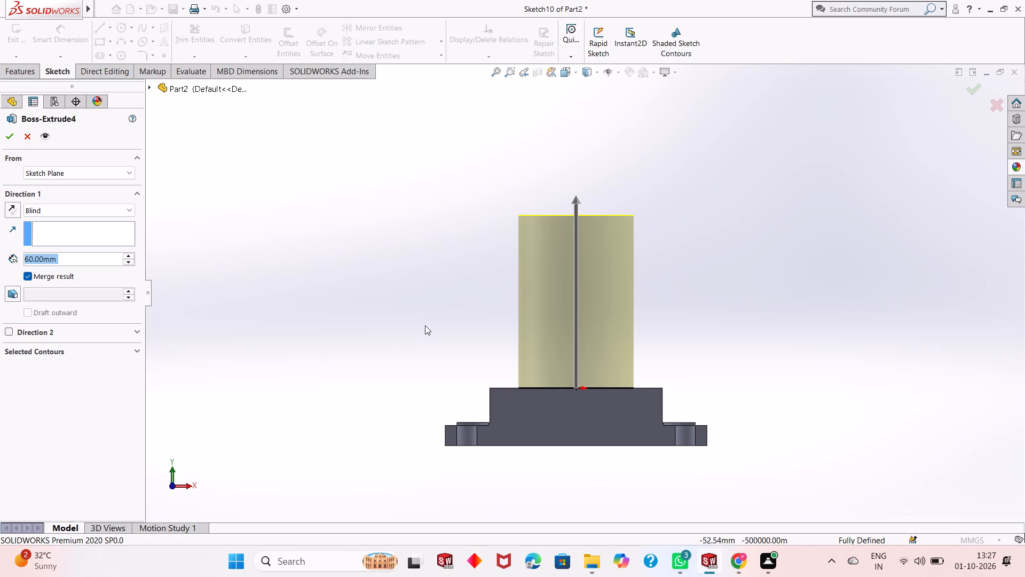
middle_click_drag(428, 325, 451, 325)
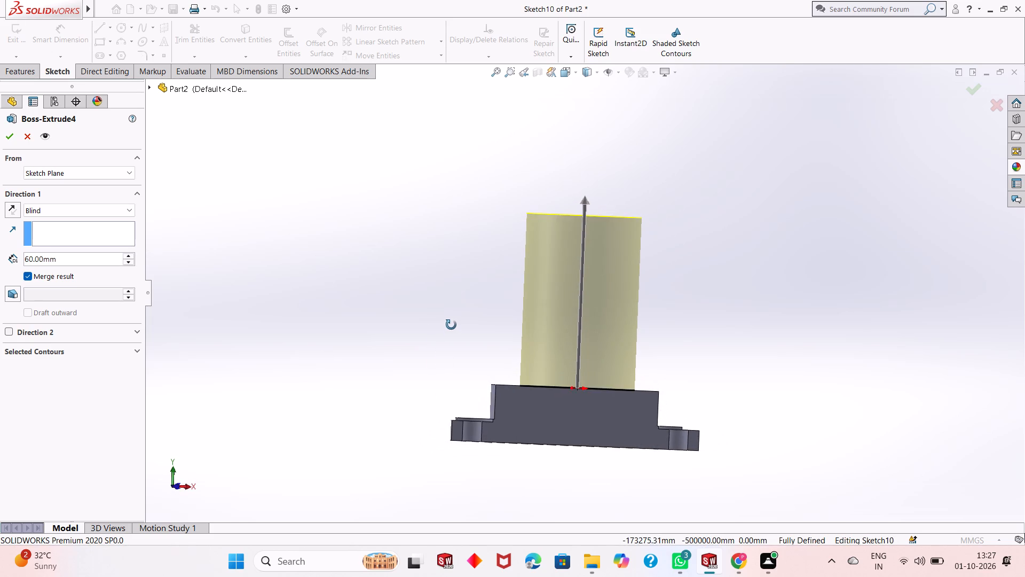
middle_click_drag(451, 325, 456, 357)
double_click(84, 260)
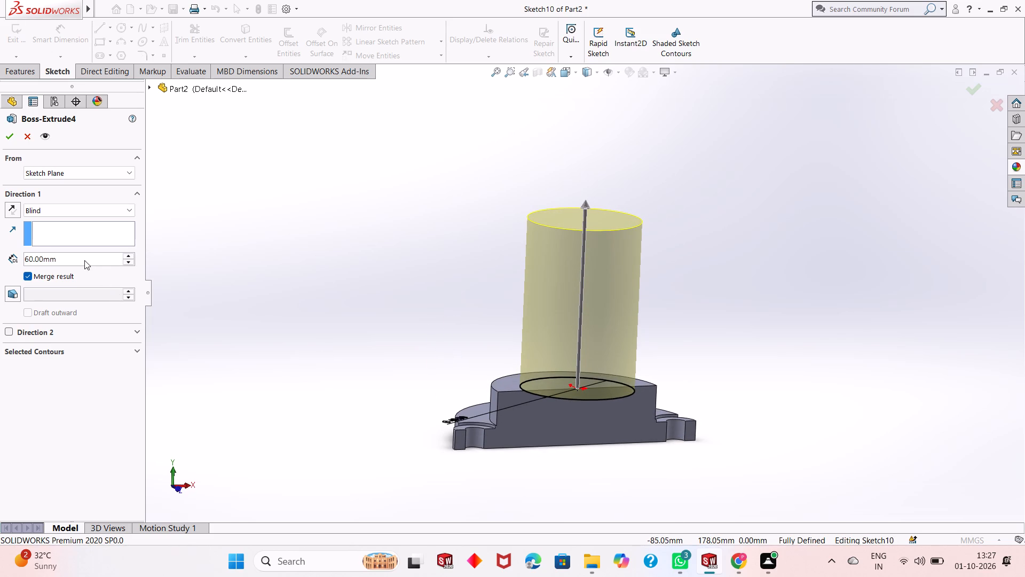
key("5")
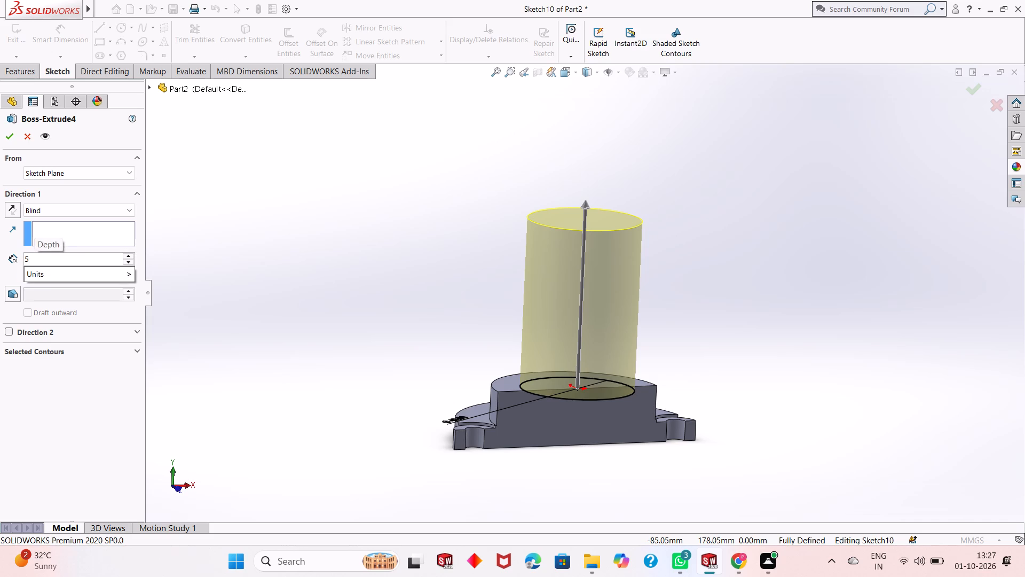
key("2")
key("Return")
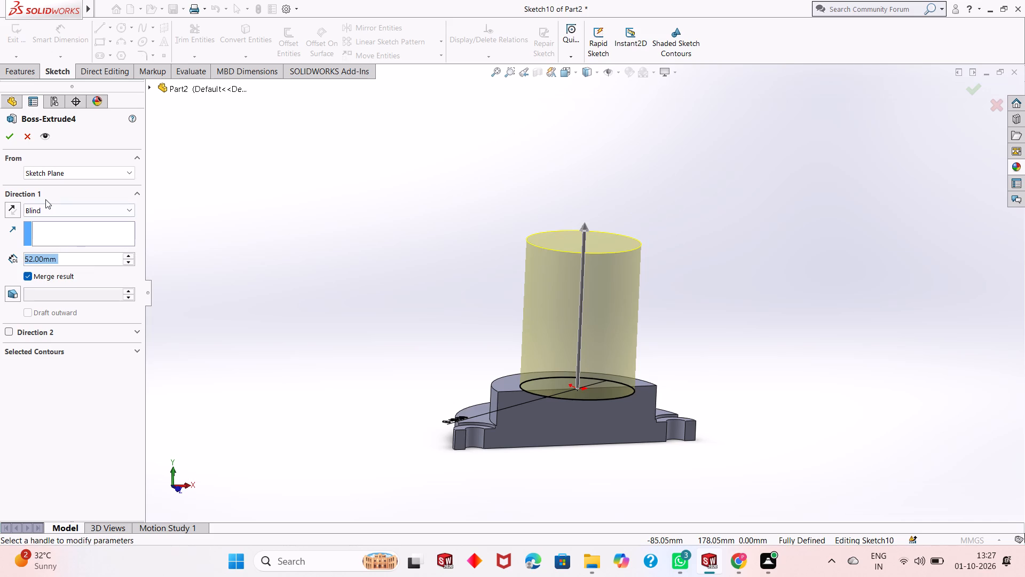
left_click(7, 135)
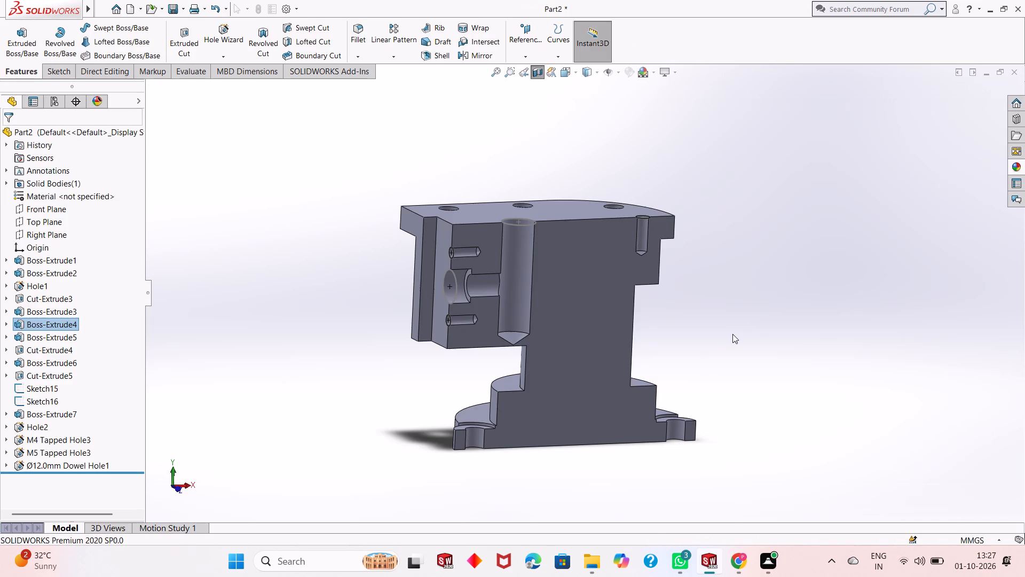
middle_click_drag(758, 335, 747, 322)
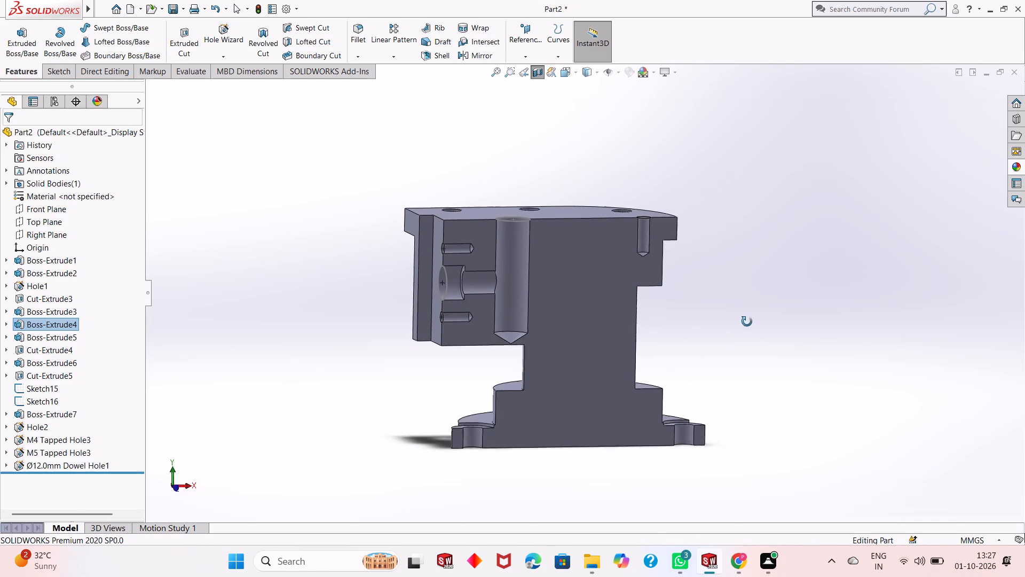
middle_click_drag(747, 322, 740, 319)
key("Escape")
key("Escape")
key("Escape")
key("Escape")
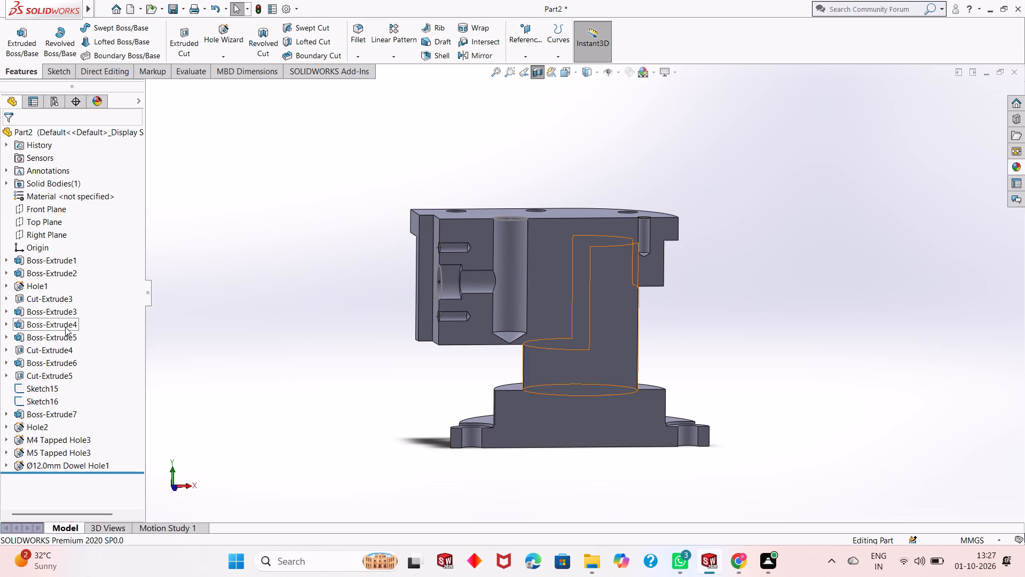
Reopen the column extrusion's definition to check its depth settings, leaving it without changes.
left_click(65, 324)
left_click(72, 294)
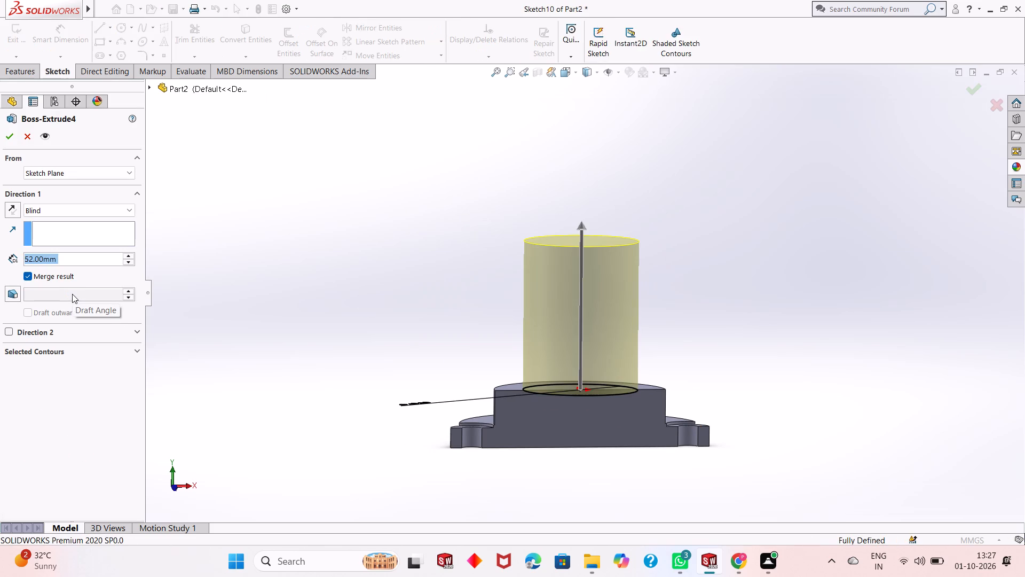
key("Escape")
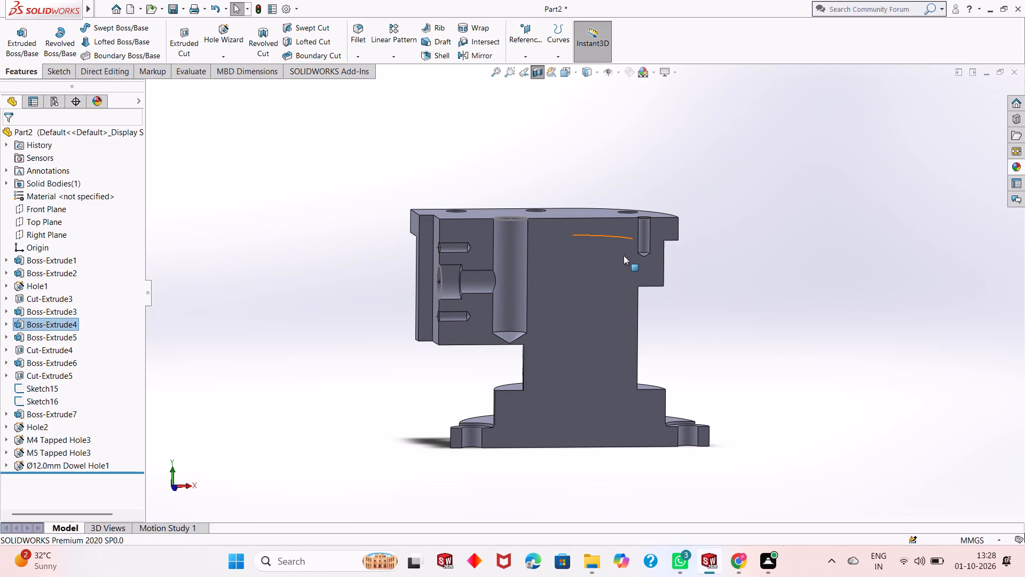
scroll(597, 320, "down", 2)
key("Escape")
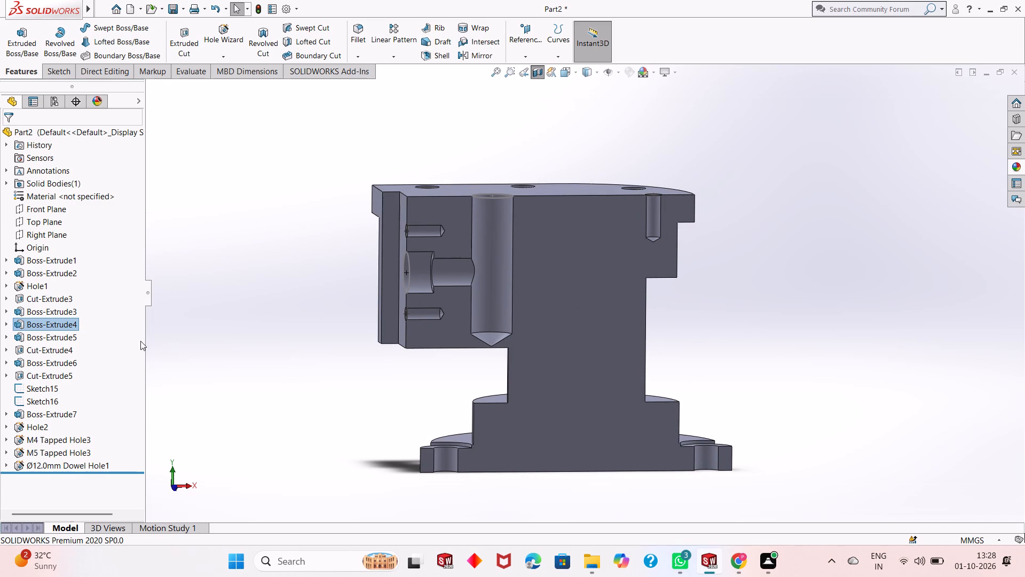
key("Escape")
left_click(70, 325)
left_click(77, 296)
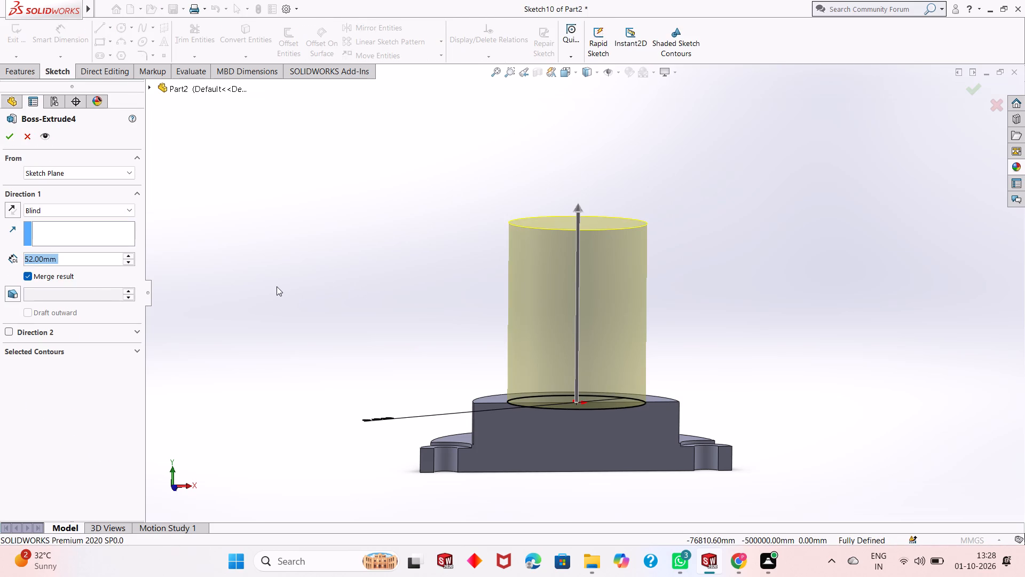
key("Escape")
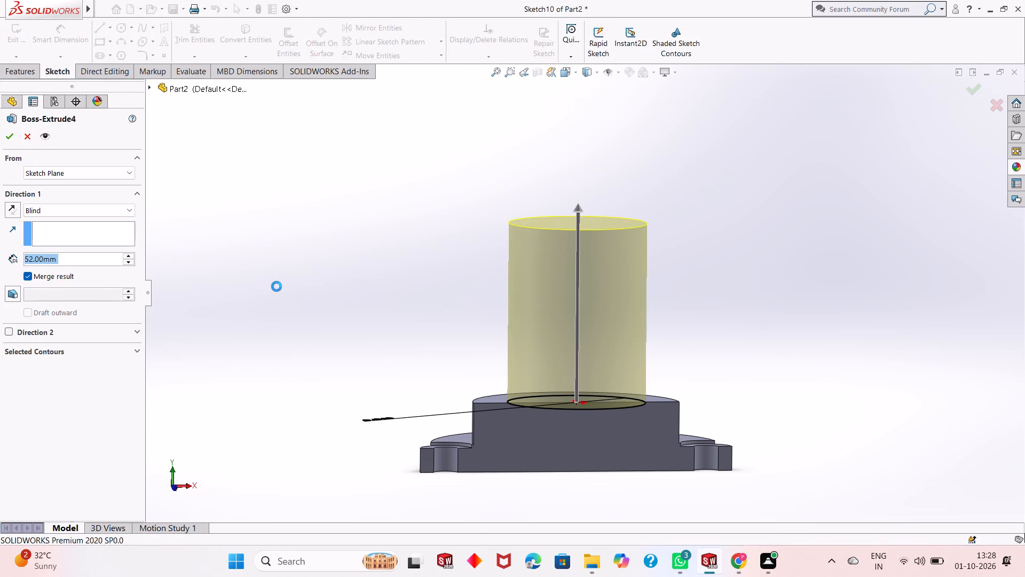
key("Escape")
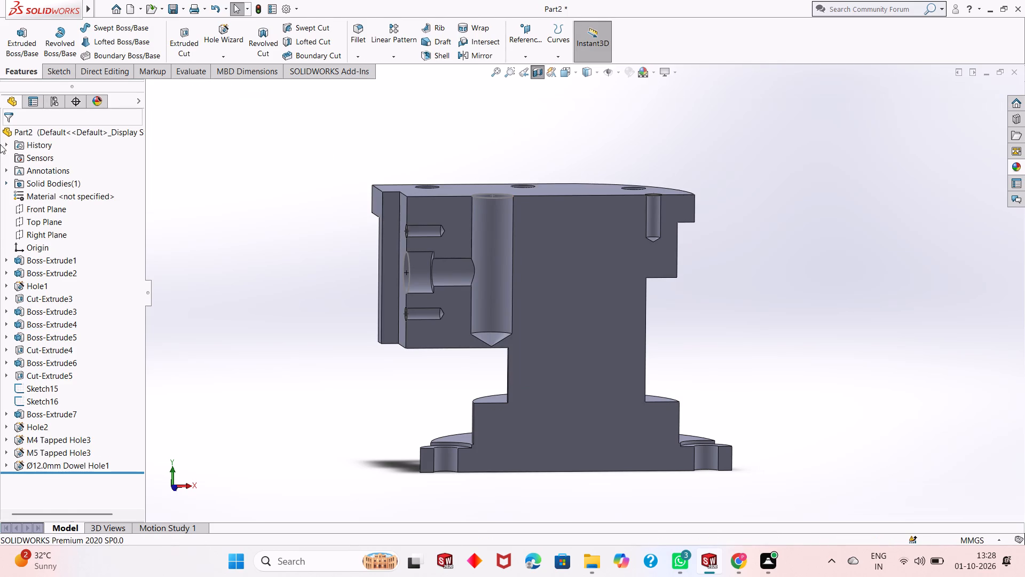
Open the top plate's extrusion (Boss-Extrude5) to inspect its depth and how it sits on the column, leaving it without changes.
left_click(46, 334)
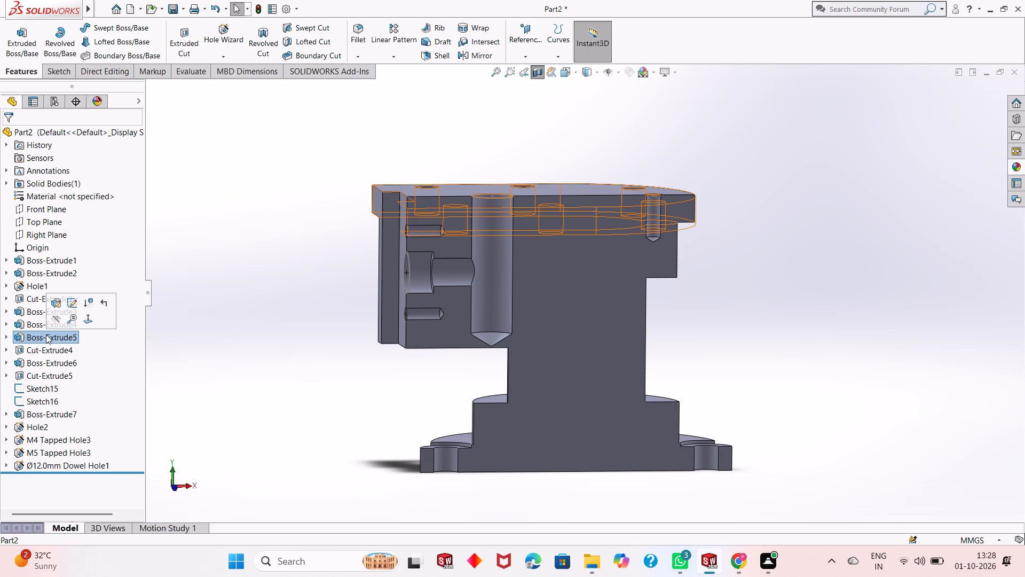
left_click(59, 305)
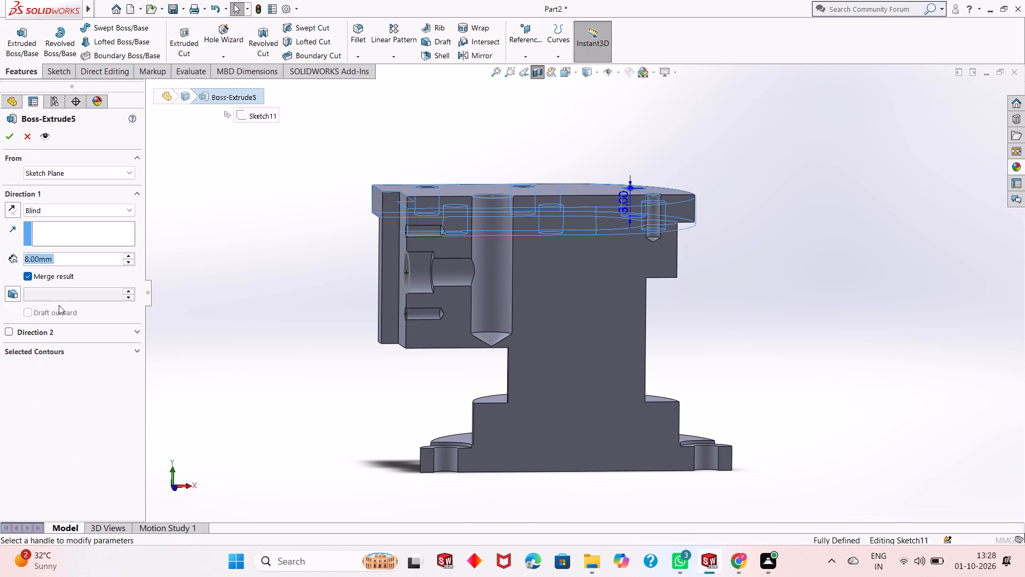
middle_click_drag(348, 334, 314, 314)
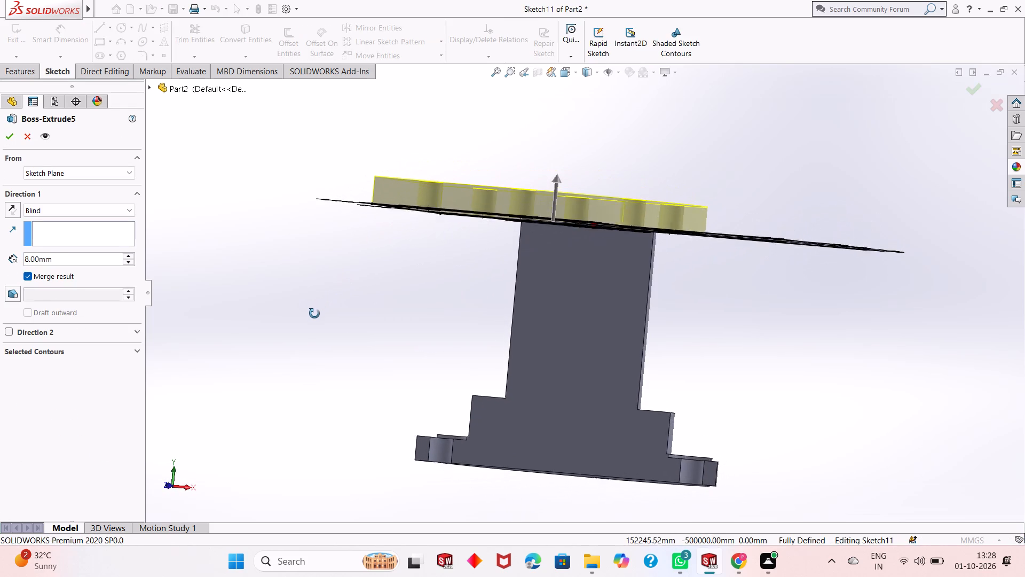
middle_click_drag(314, 314, 312, 307)
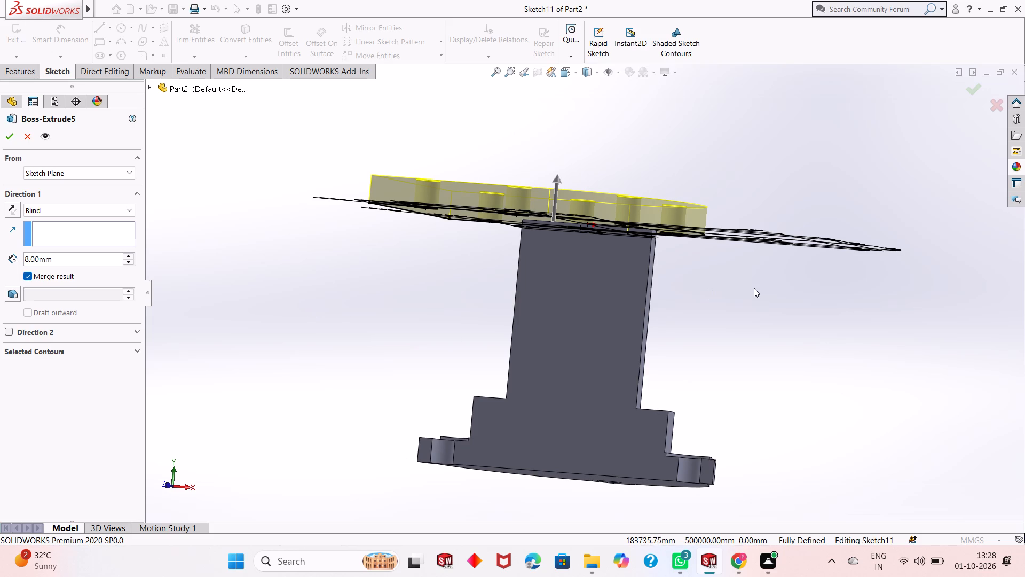
middle_click_drag(754, 289, 766, 281)
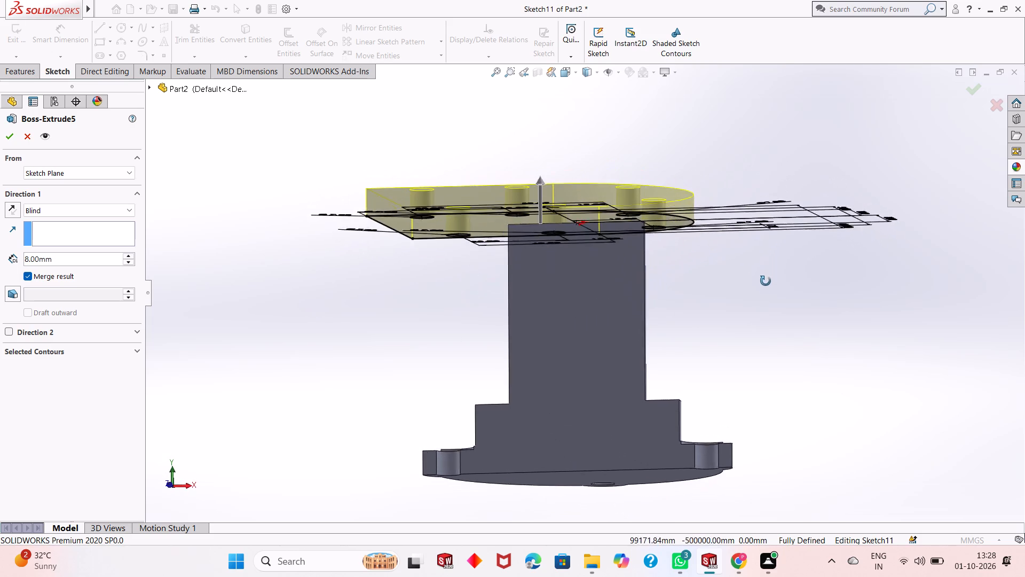
middle_click_drag(766, 281, 757, 326)
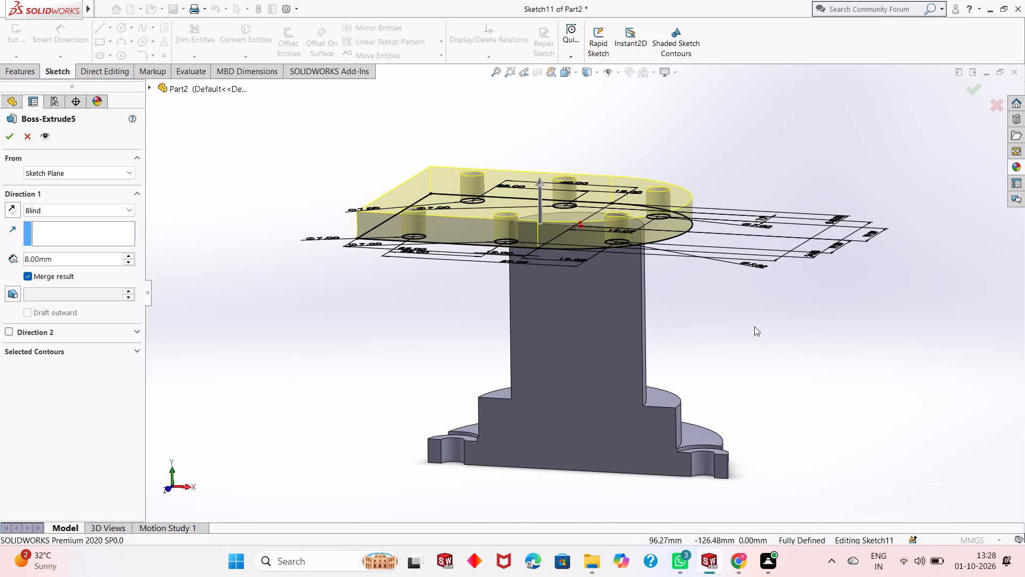
key("Escape")
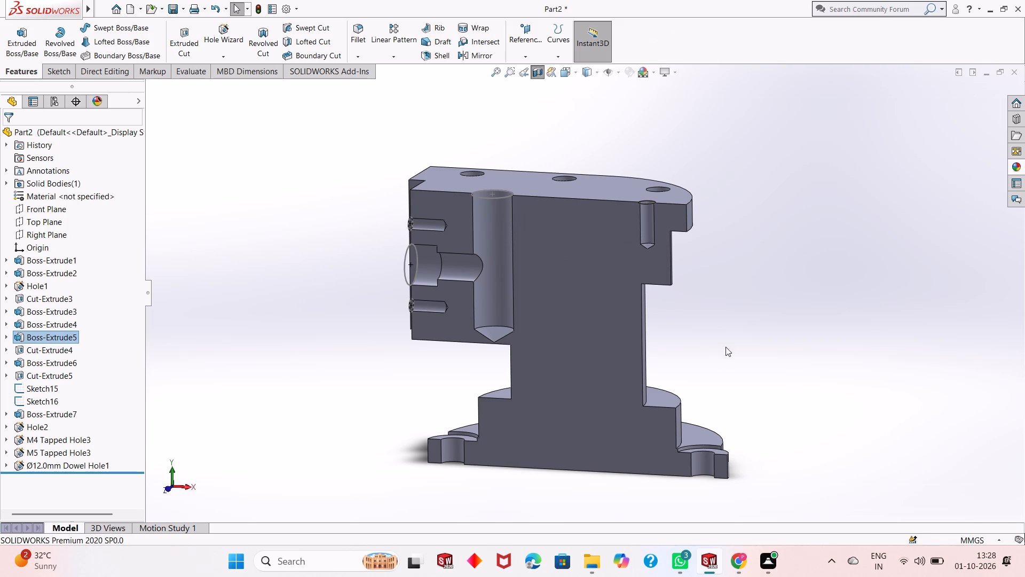
Examine the sectioned part from several angles, checking the top plate, side block, holes, column and stepped base.
scroll(653, 358, "up", 1)
middle_click_drag(736, 280, 704, 282)
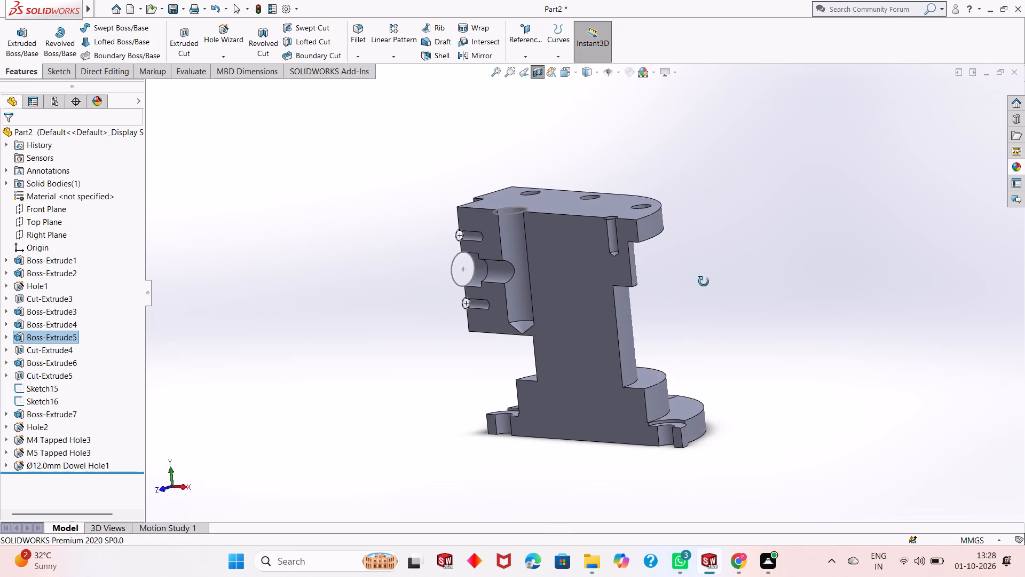
middle_click_drag(704, 282, 706, 309)
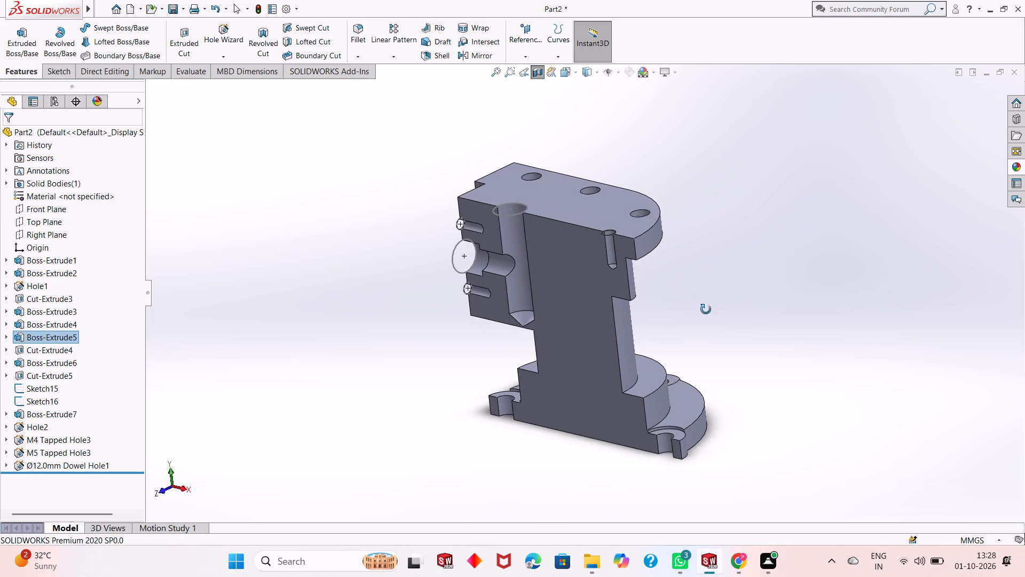
middle_click_drag(706, 309, 710, 318)
scroll(581, 225, "down", 2)
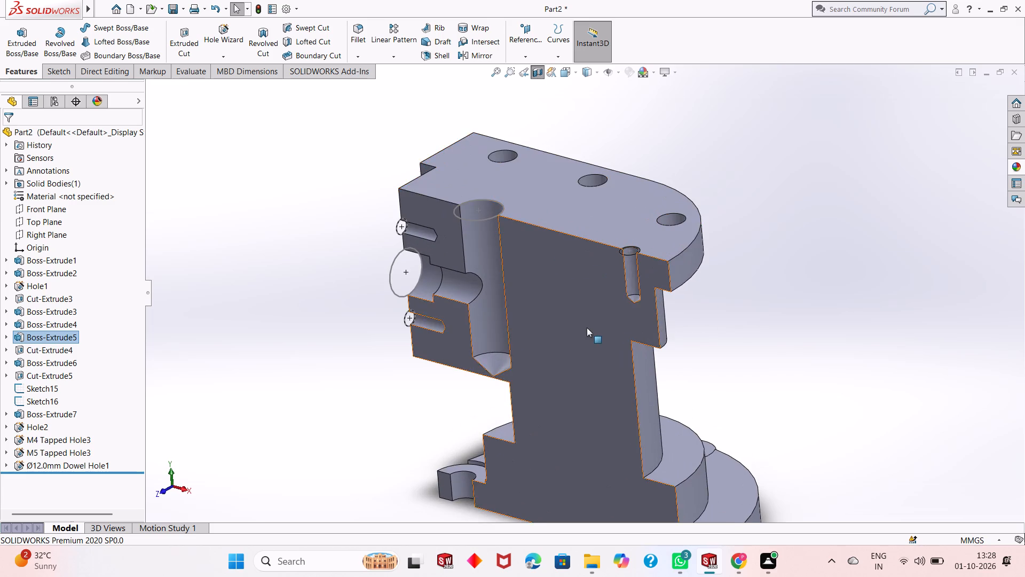
scroll(582, 328, "up", 1)
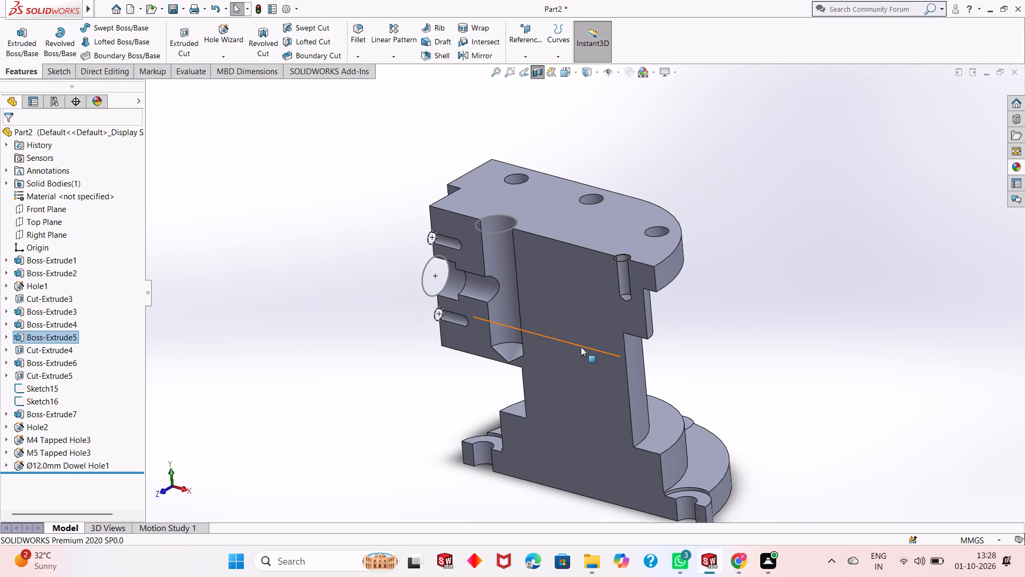
scroll(585, 341, "up", 1)
scroll(598, 296, "down", 1)
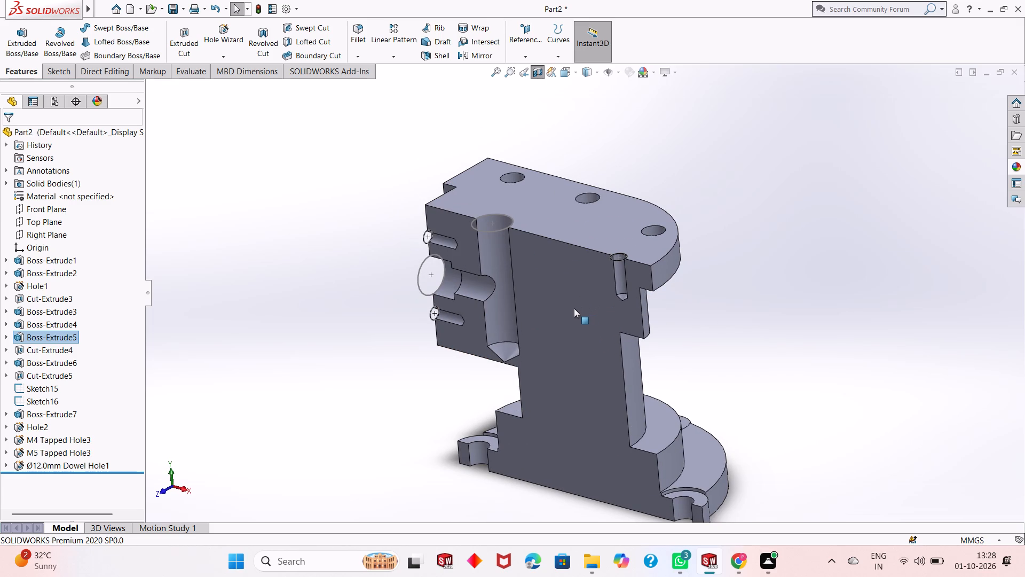
scroll(574, 308, "down", 1)
scroll(573, 309, "up", 2)
scroll(579, 258, "down", 1)
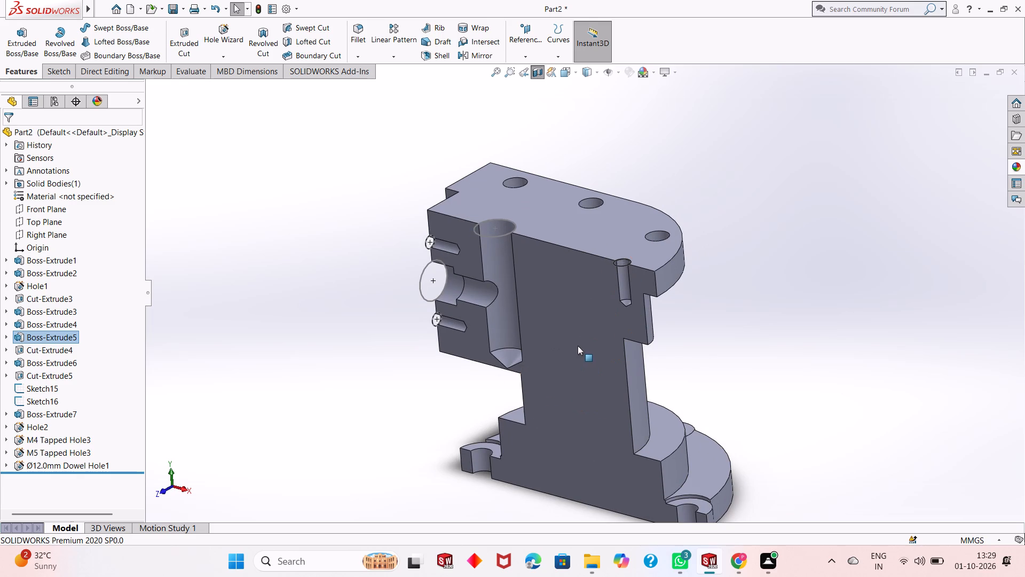
scroll(583, 337, "up", 1)
scroll(589, 313, "down", 1)
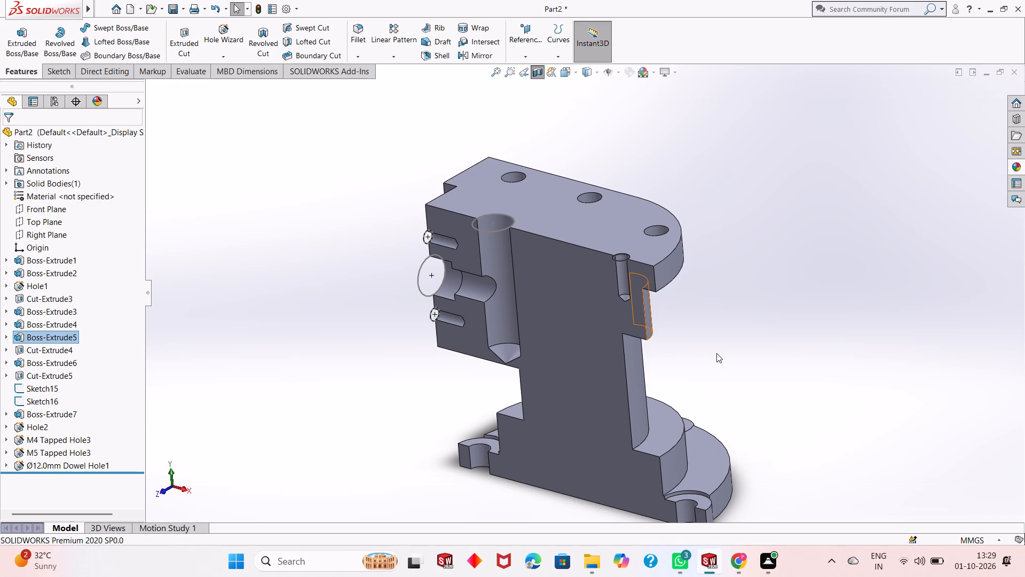
middle_click_drag(716, 353, 754, 313)
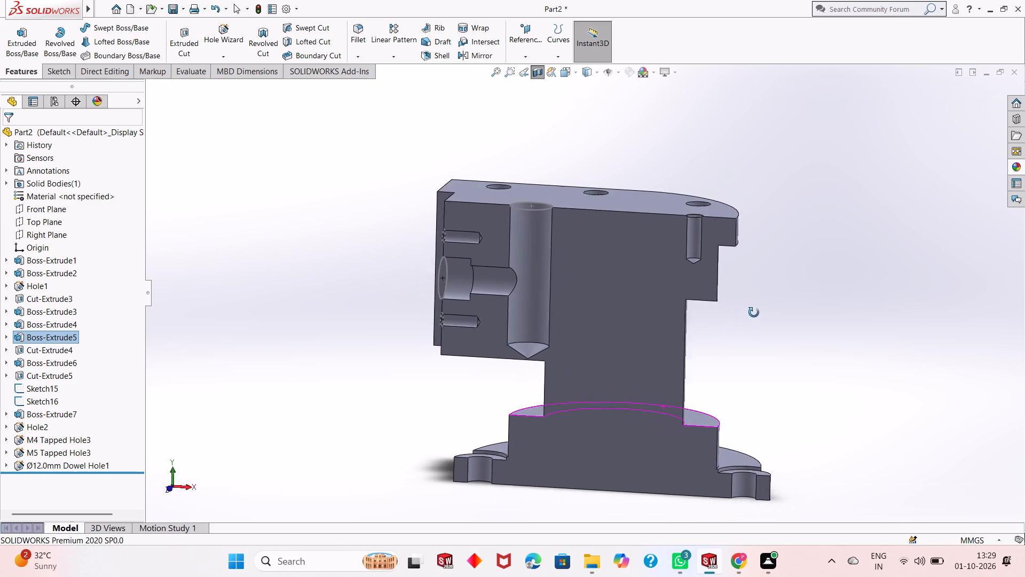
middle_click_drag(754, 313, 602, 348)
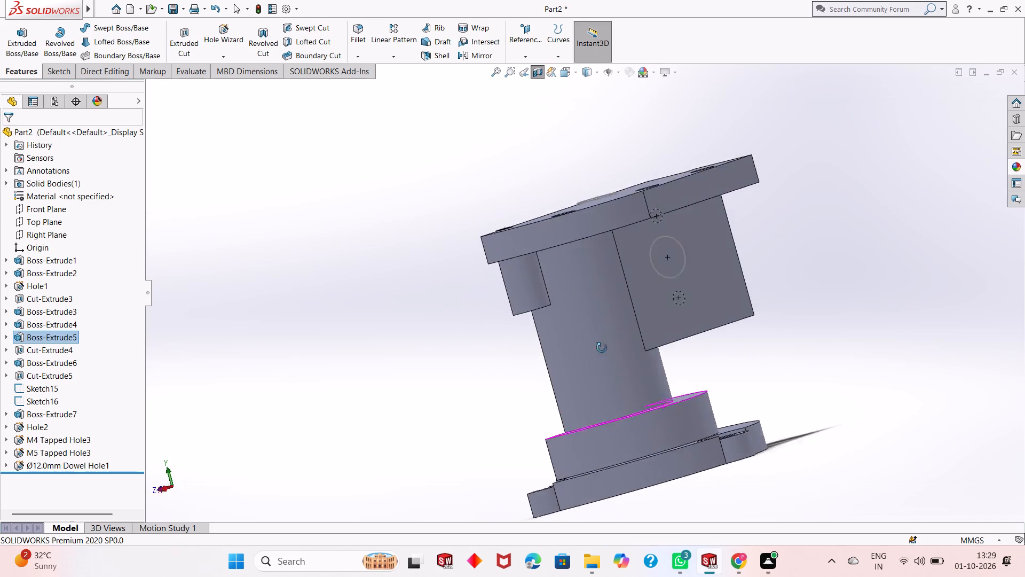
middle_click_drag(602, 348, 834, 341)
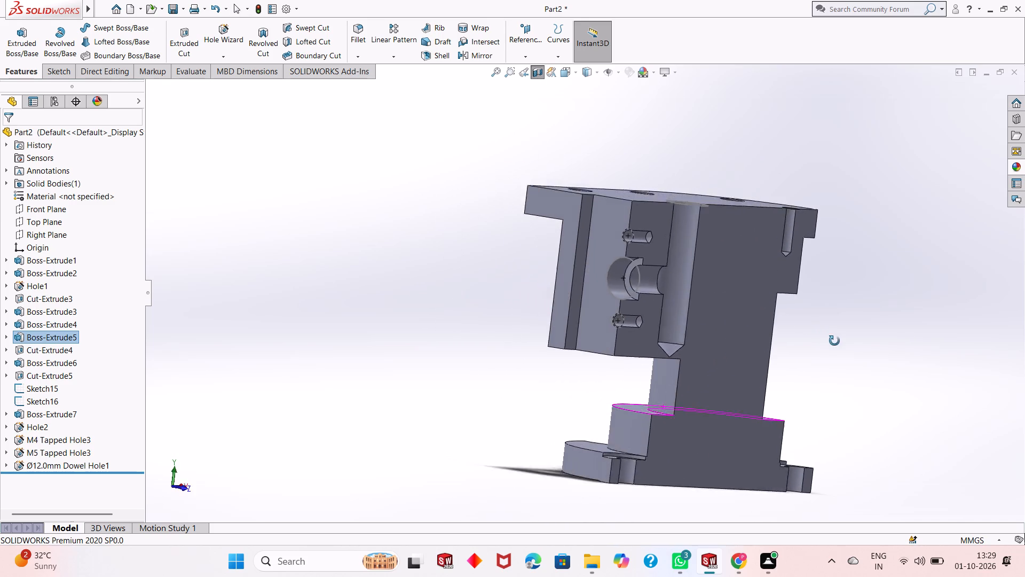
middle_click_drag(834, 341, 713, 377)
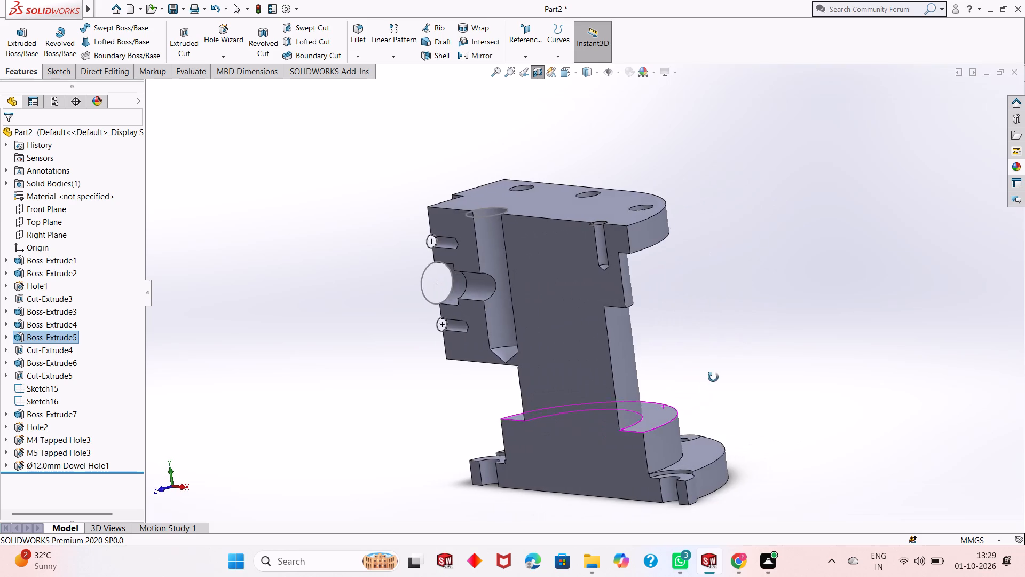
middle_click_drag(713, 377, 656, 377)
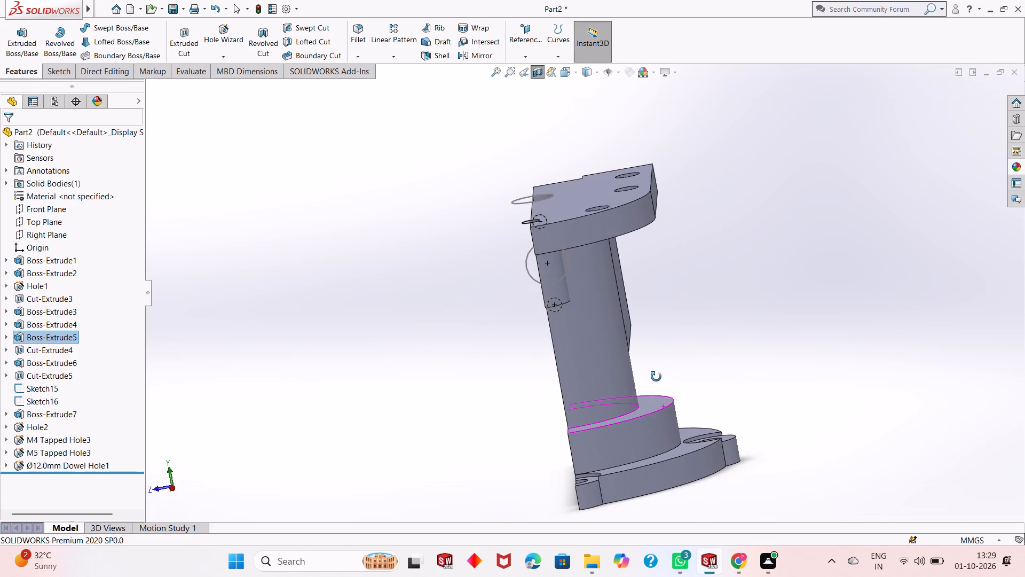
Examine the sectioned part from several angles, checking the side block's holes, the top plate, the column and the stepped base.
middle_click_drag(656, 377, 698, 363)
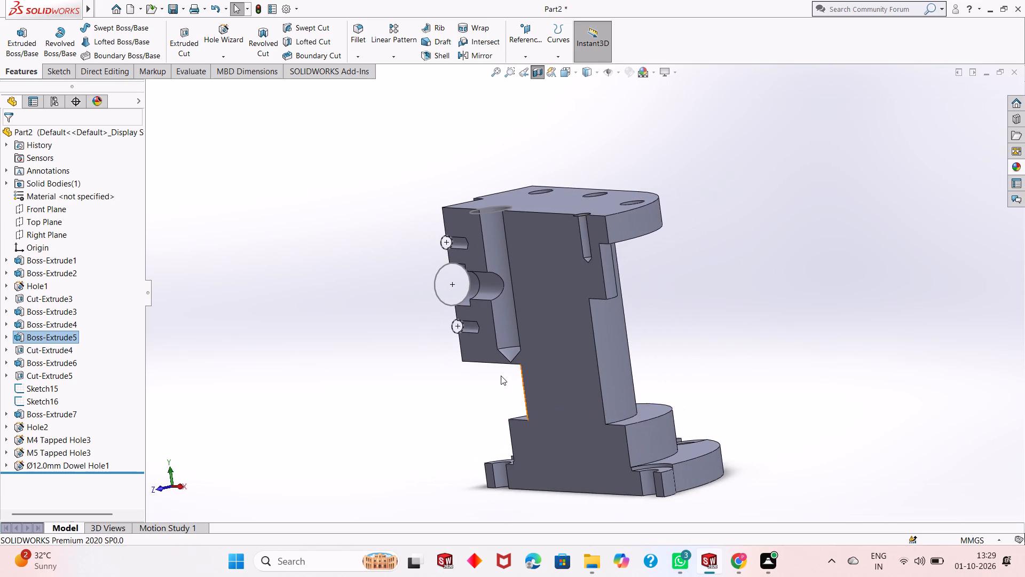
scroll(501, 376, "up", 2)
scroll(467, 357, "down", 2)
scroll(653, 279, "down", 2)
scroll(641, 303, "up", 1)
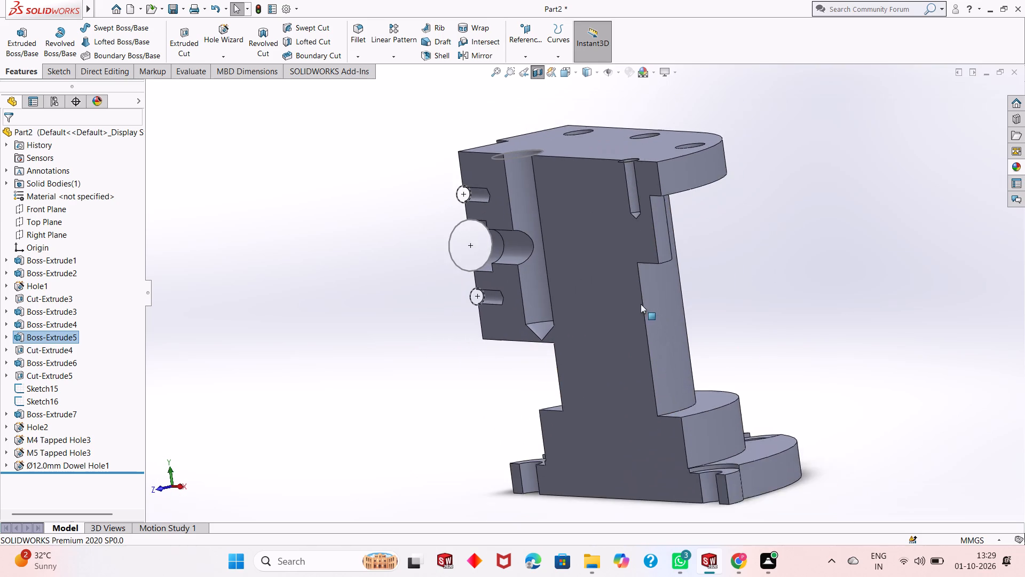
scroll(641, 304, "up", 2)
scroll(590, 231, "down", 1)
scroll(615, 334, "up", 1)
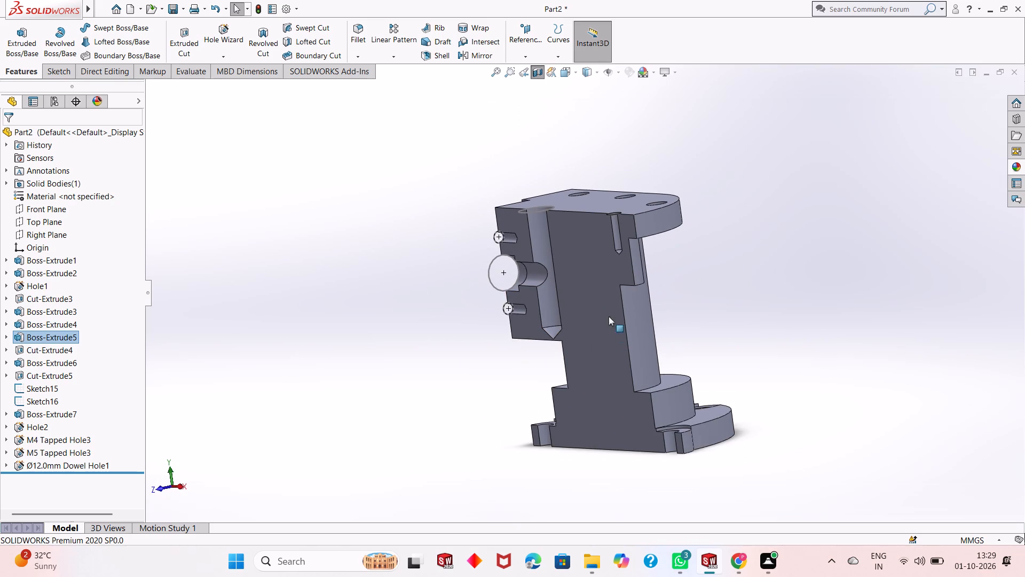
middle_click_drag(676, 316, 683, 317)
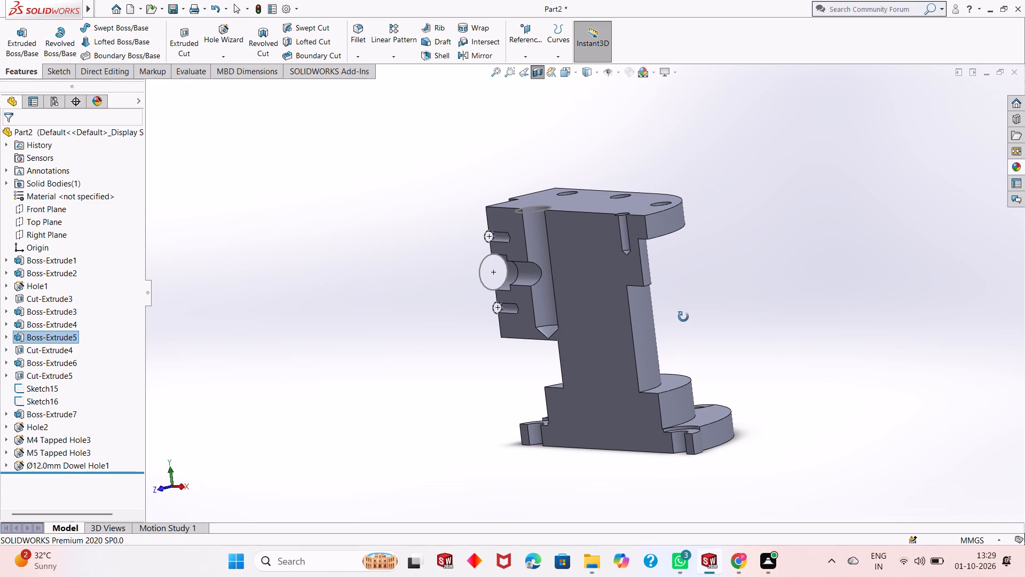
middle_click_drag(683, 317, 656, 324)
scroll(620, 239, "down", 2)
scroll(713, 335, "up", 3)
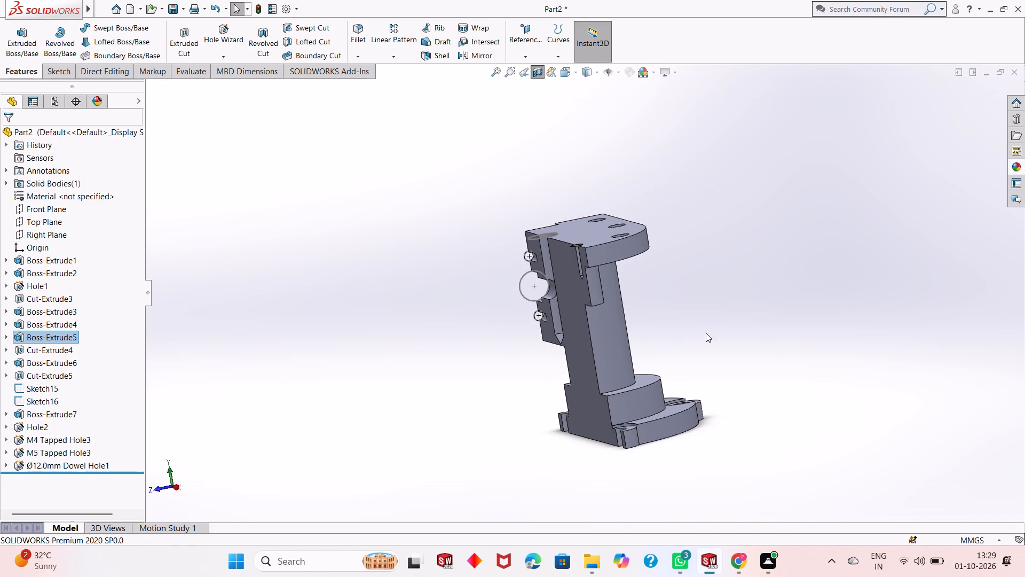
scroll(571, 319, "down", 1)
middle_click_drag(682, 329, 682, 330)
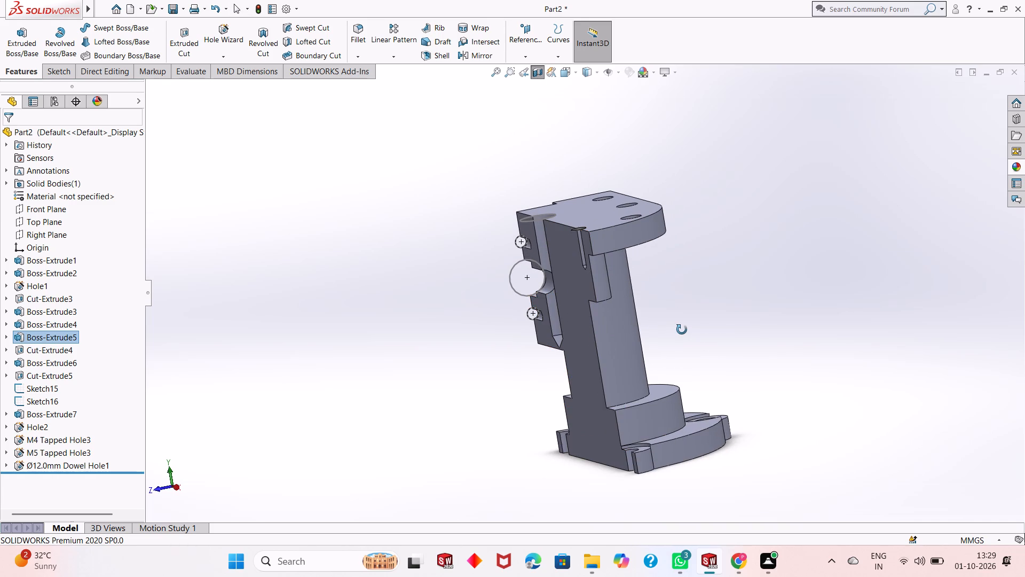
middle_click_drag(682, 330, 789, 291)
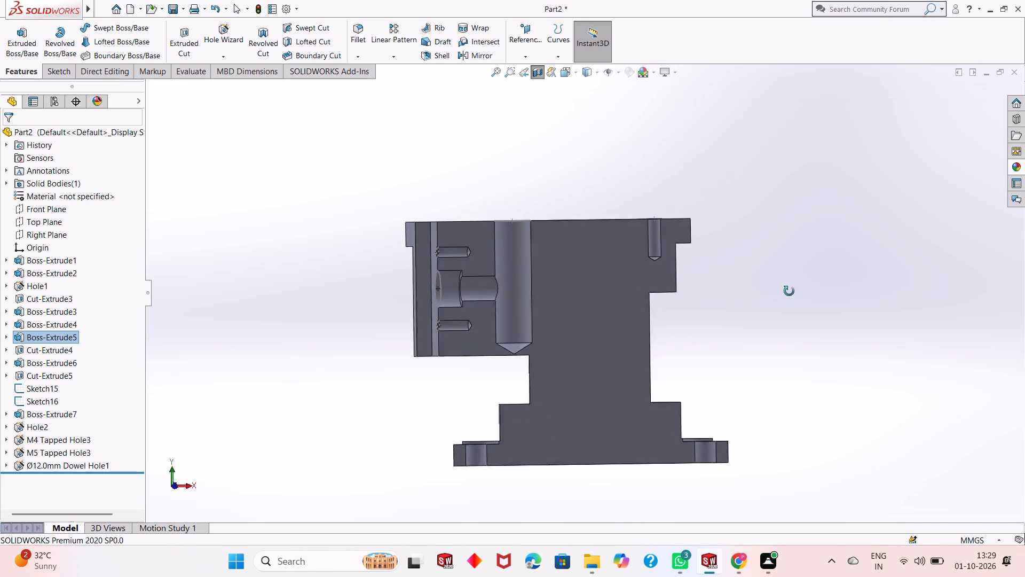
middle_click_drag(789, 291, 700, 326)
scroll(567, 293, "down", 2)
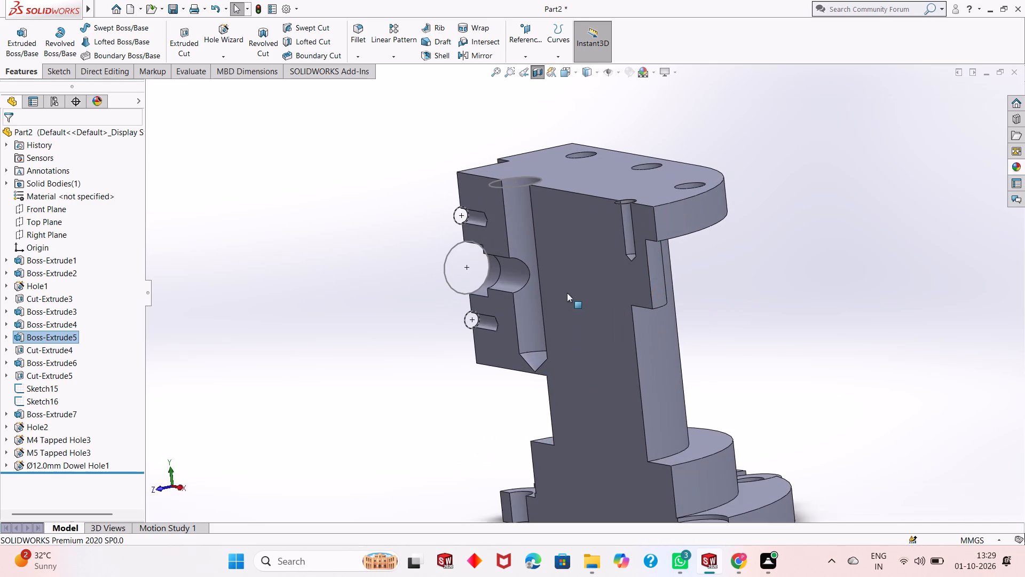
scroll(676, 337, "up", 1)
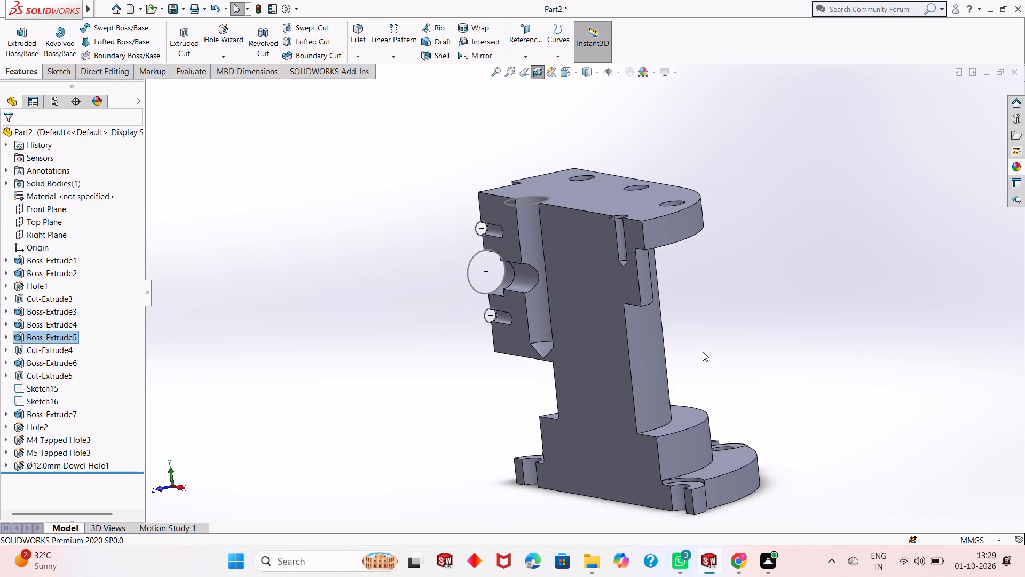
middle_click(686, 353)
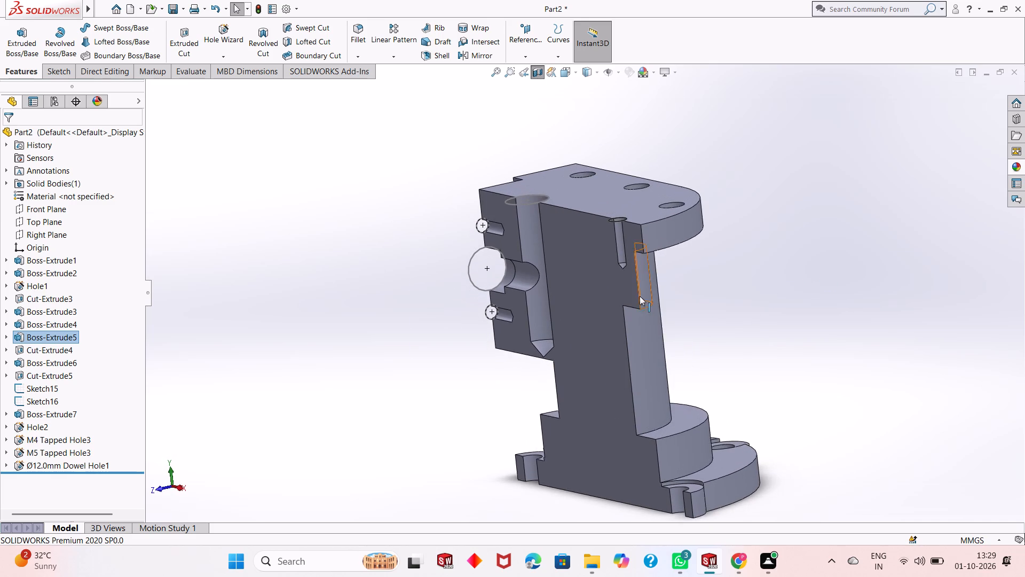
scroll(632, 282, "down", 3)
scroll(626, 375, "up", 3)
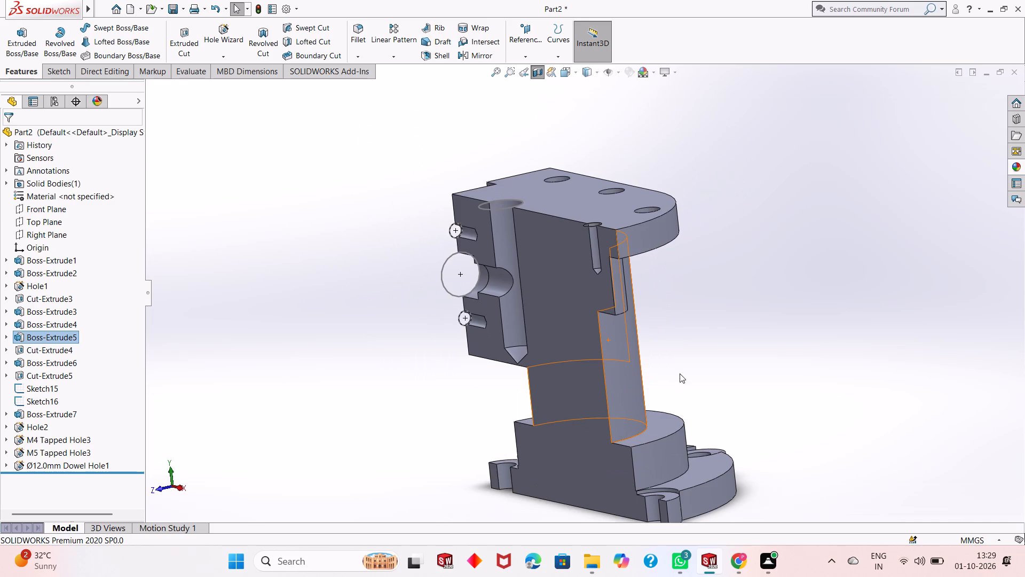
scroll(571, 375, "down", 1)
scroll(571, 375, "up", 3)
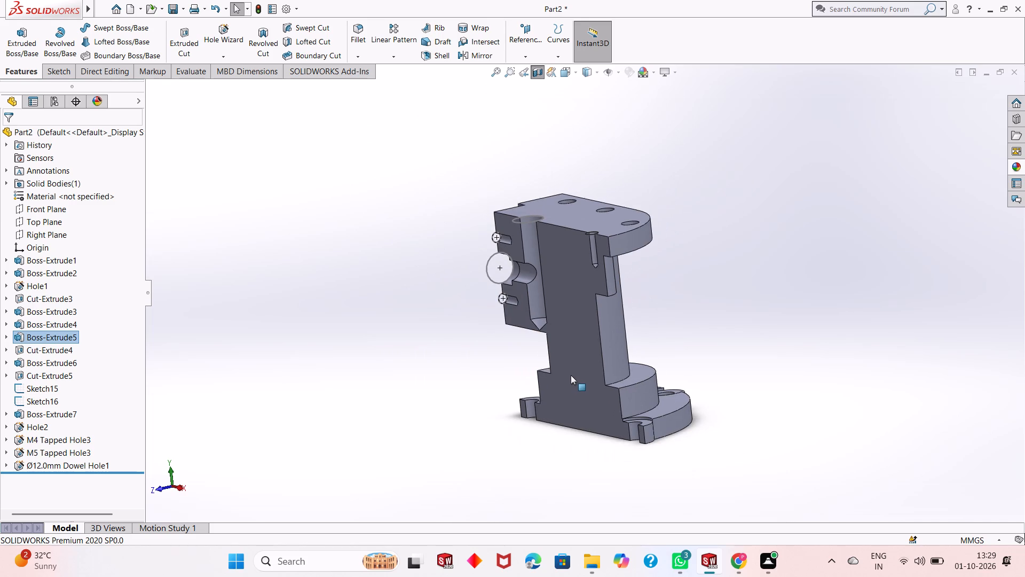
scroll(586, 352, "down", 1)
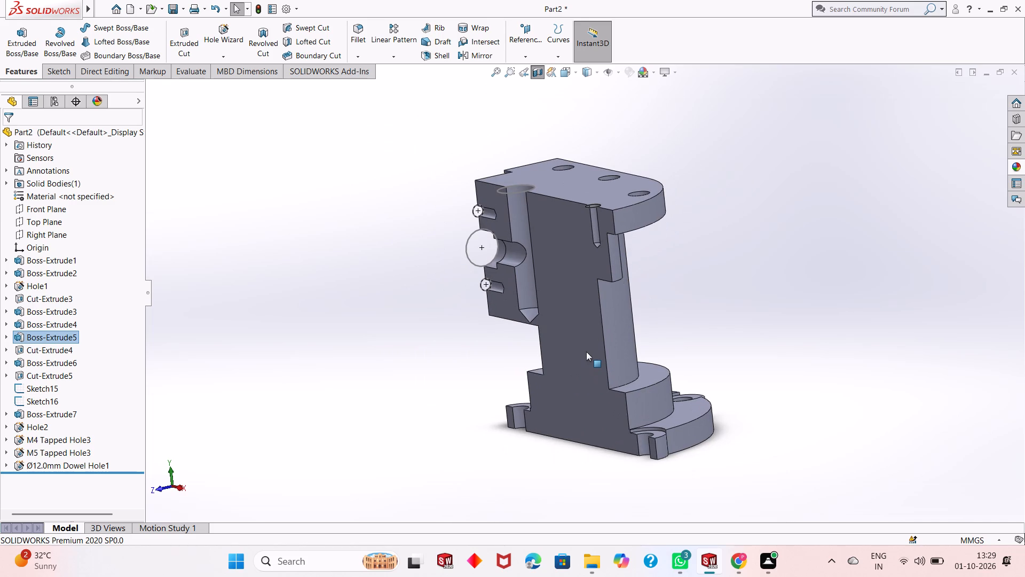
scroll(584, 211, "down", 2)
scroll(582, 276, "up", 1)
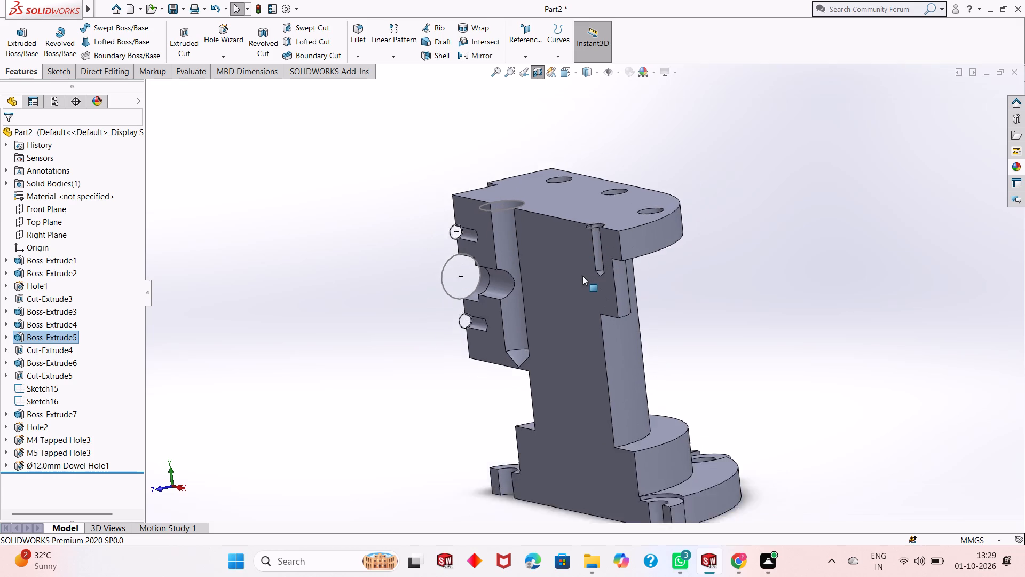
scroll(582, 276, "up", 1)
scroll(566, 259, "down", 1)
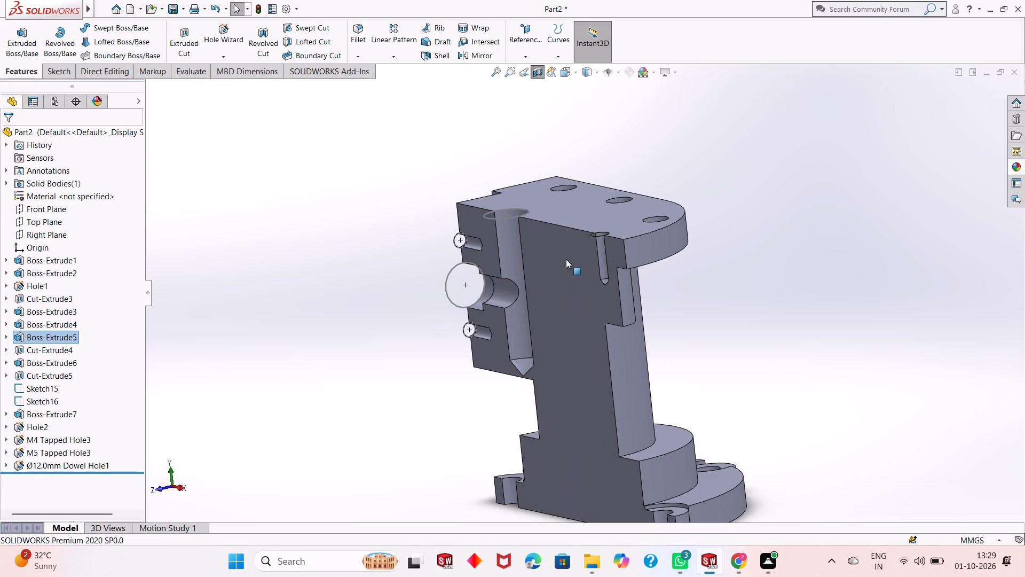
scroll(572, 310, "down", 2)
scroll(573, 311, "up", 2)
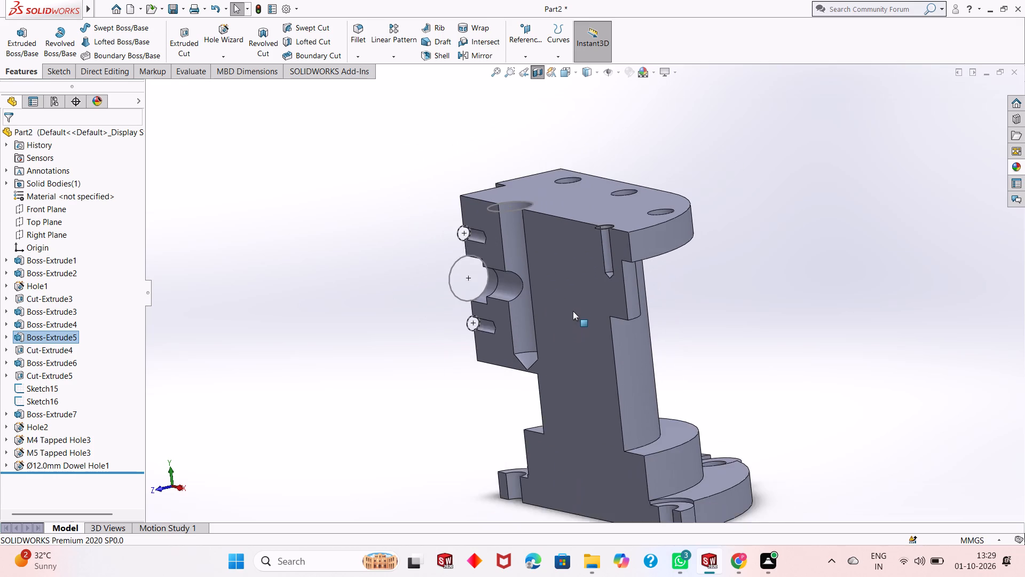
scroll(573, 311, "up", 1)
middle_click_drag(669, 333, 730, 299)
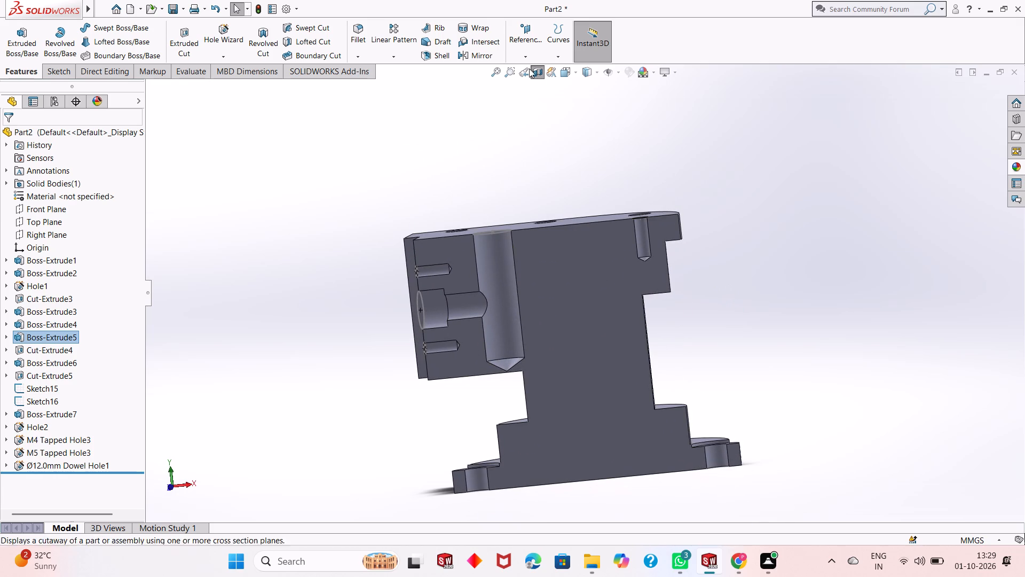
Create a reference plane from the Front Plane with an offset distance of 0 mm.
left_click(515, 46)
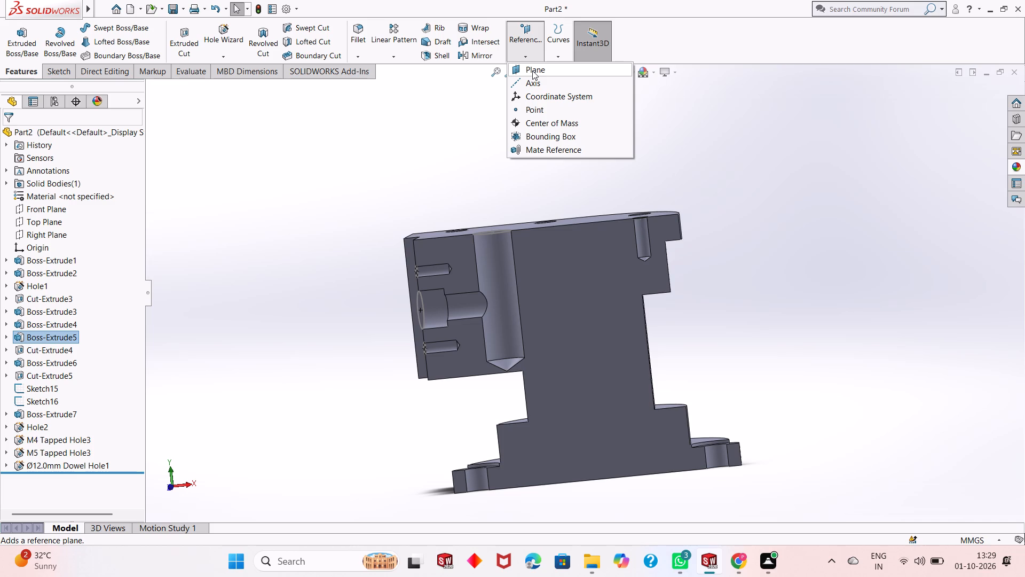
left_click(532, 71)
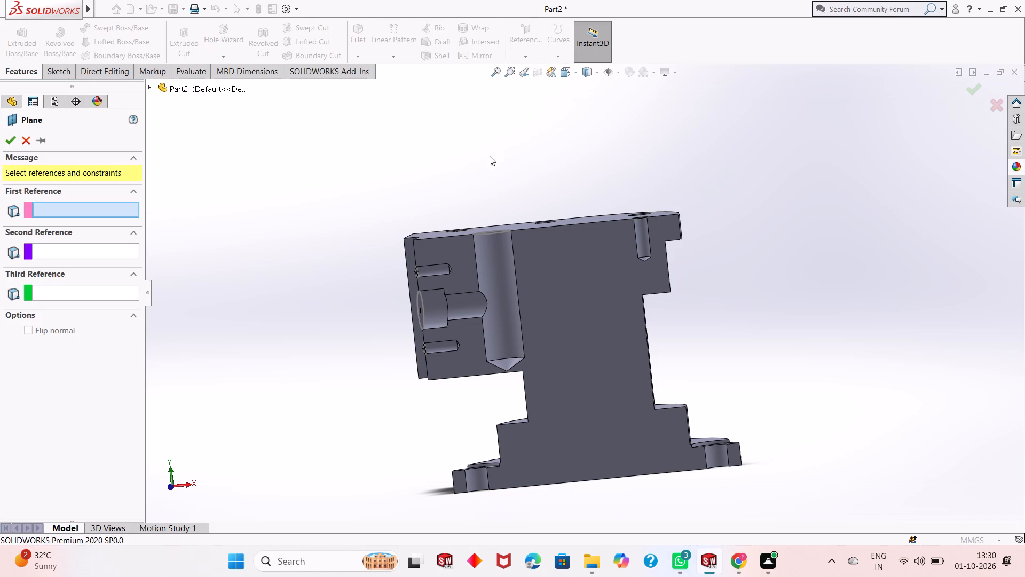
left_click(152, 75)
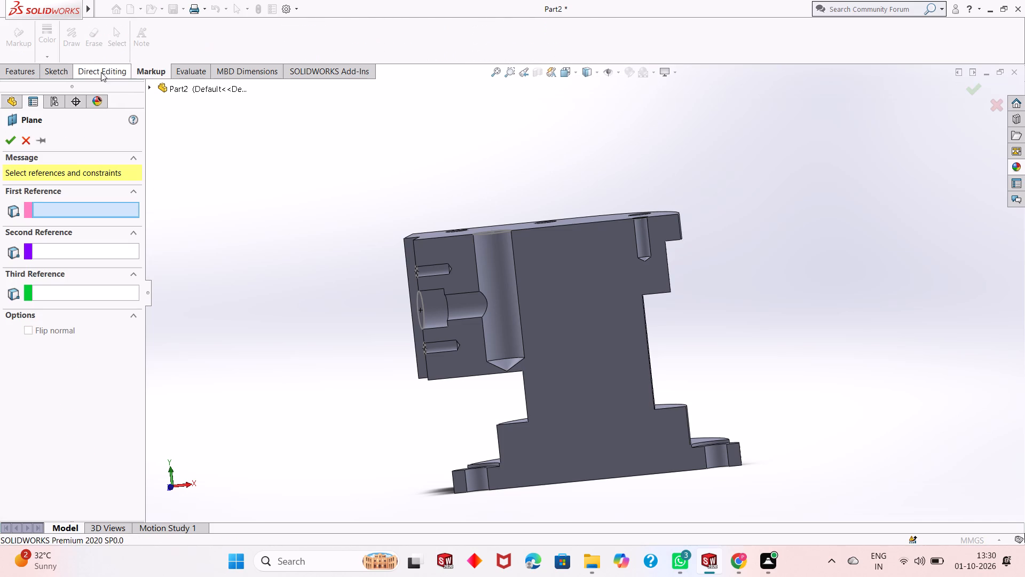
left_click(53, 69)
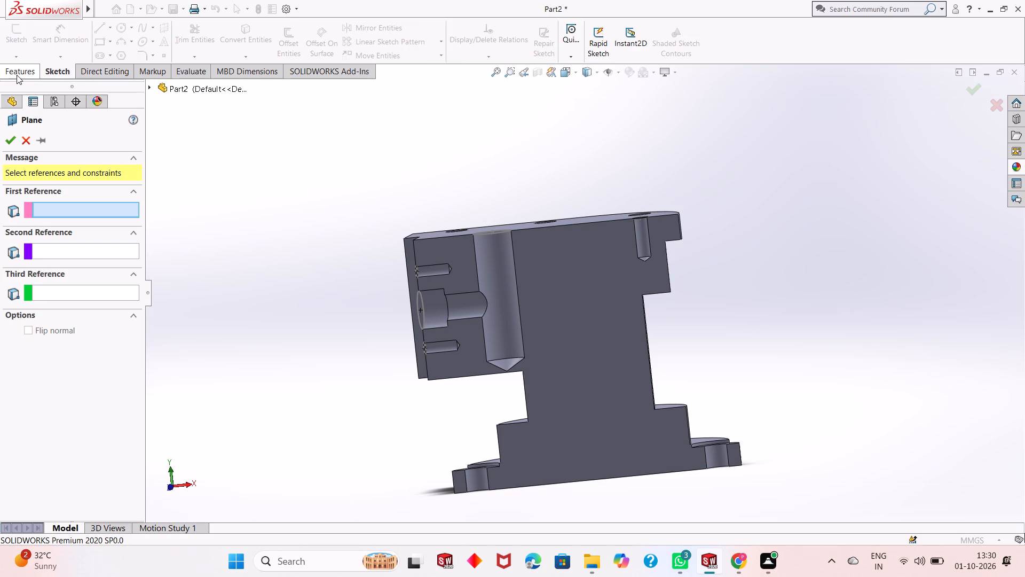
left_click(17, 75)
left_click(157, 89)
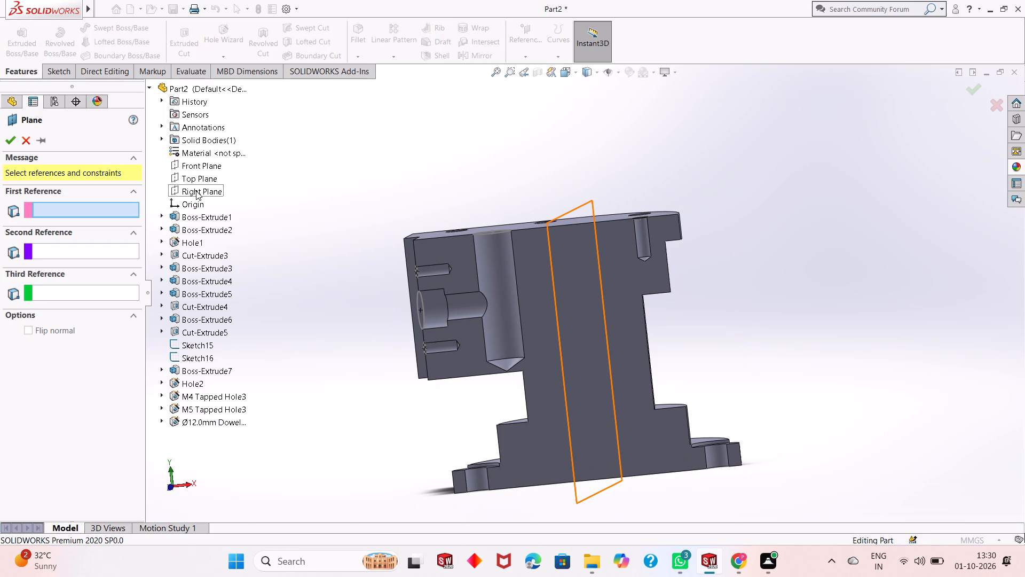
left_click(207, 167)
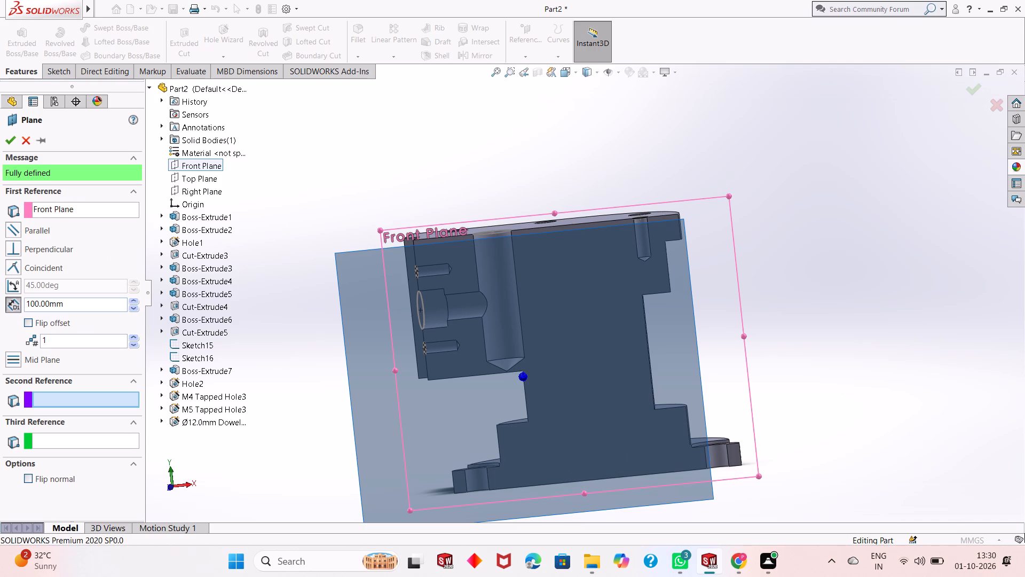
double_click(95, 311)
key("0")
key("Return")
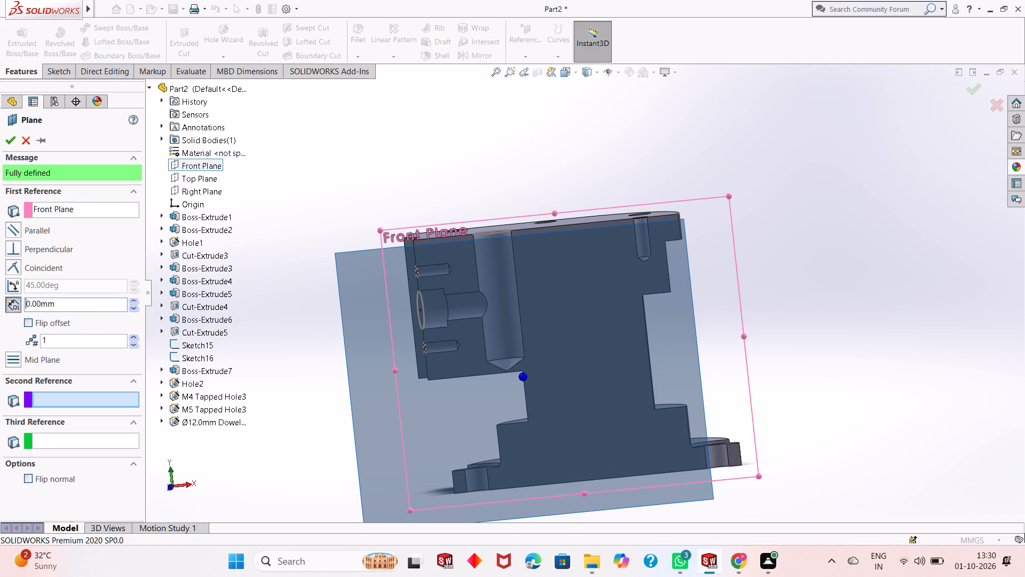
scroll(576, 323, "up", 1)
middle_click_drag(727, 312, 730, 314)
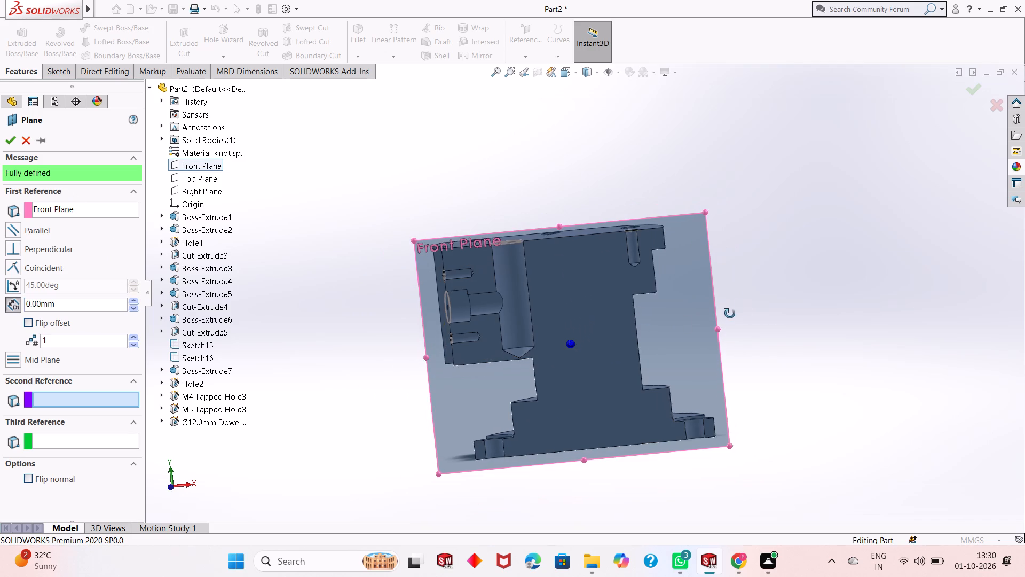
middle_click_drag(730, 314, 851, 287)
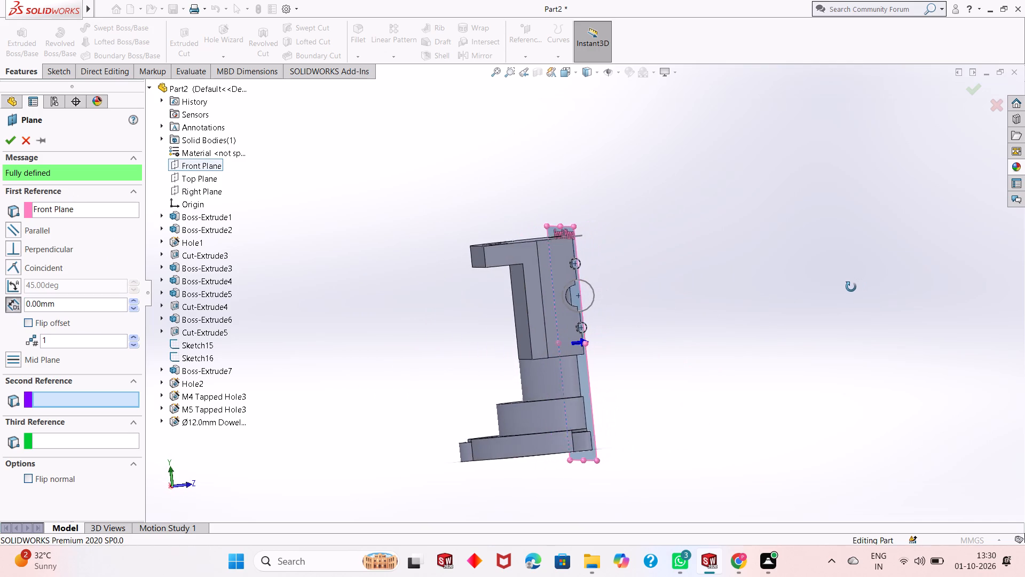
middle_click_drag(851, 287, 770, 303)
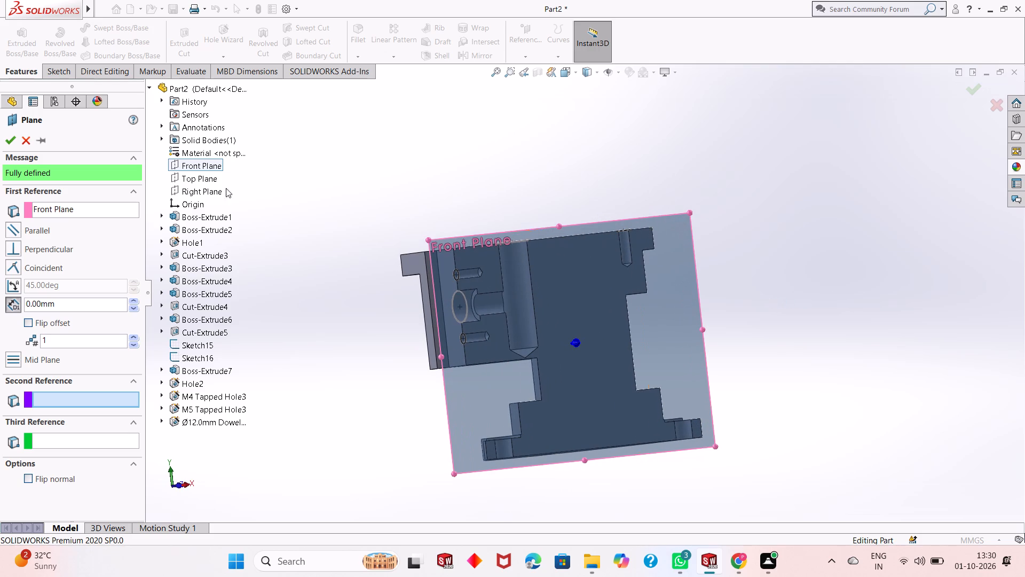
left_click(10, 142)
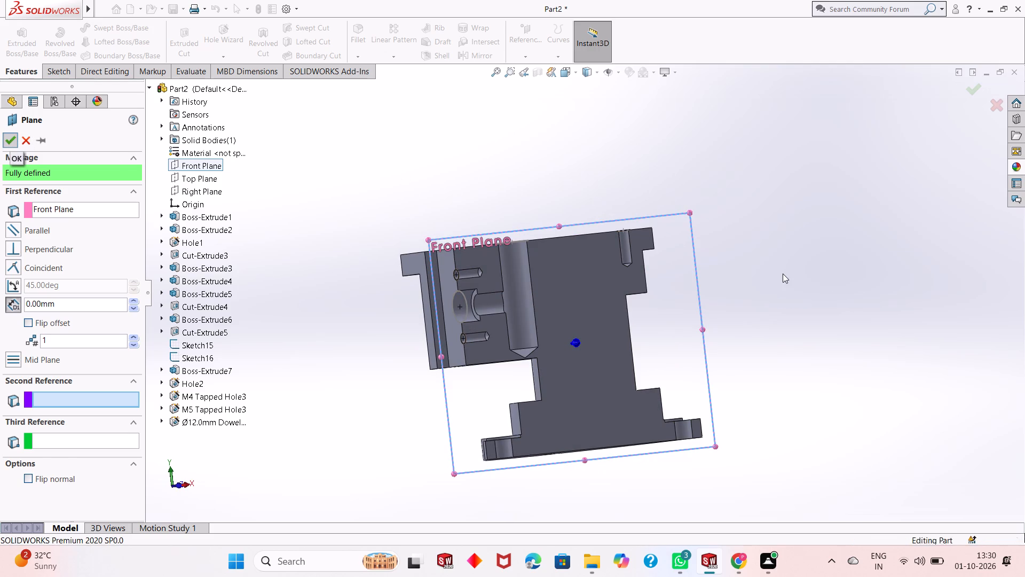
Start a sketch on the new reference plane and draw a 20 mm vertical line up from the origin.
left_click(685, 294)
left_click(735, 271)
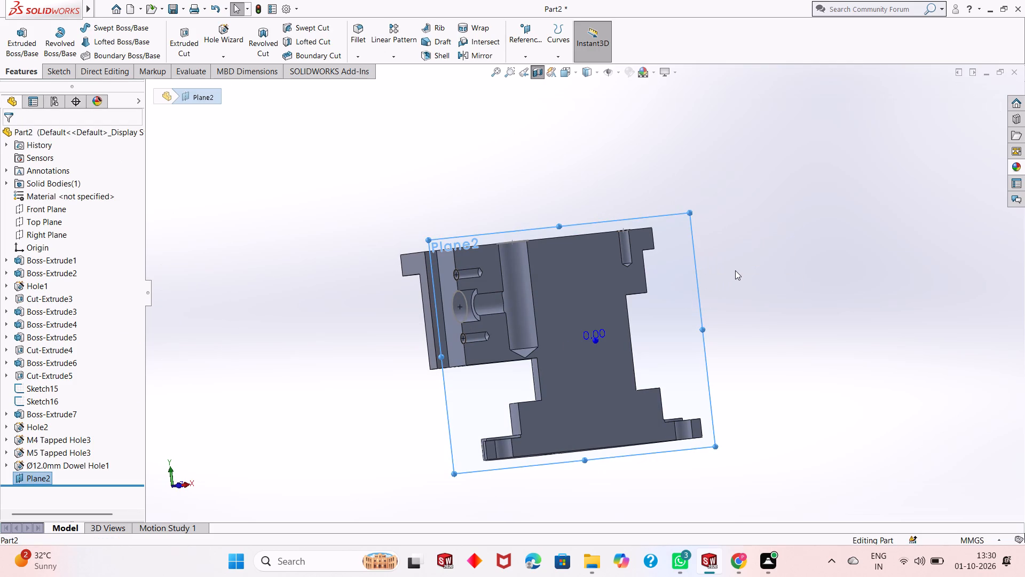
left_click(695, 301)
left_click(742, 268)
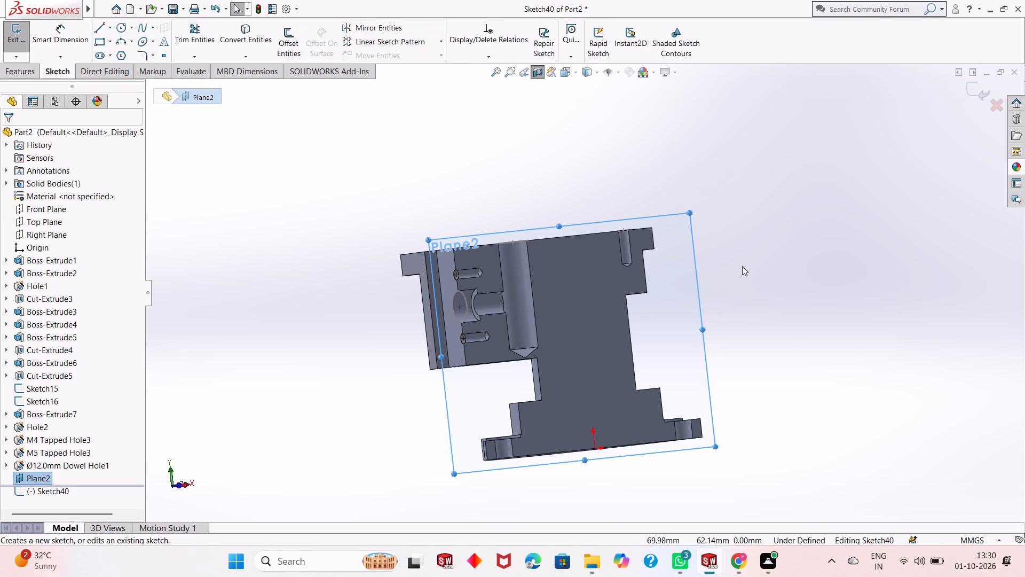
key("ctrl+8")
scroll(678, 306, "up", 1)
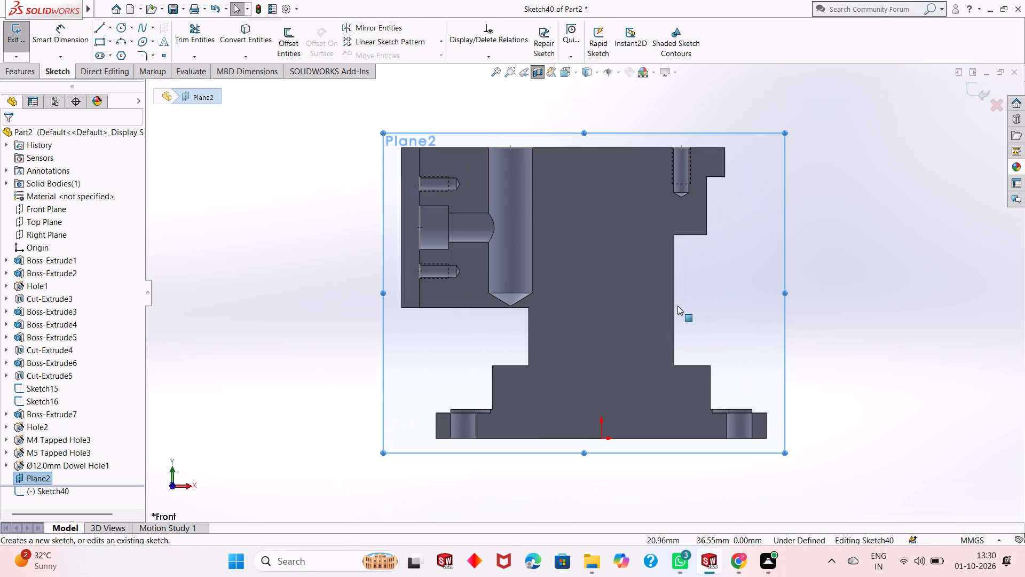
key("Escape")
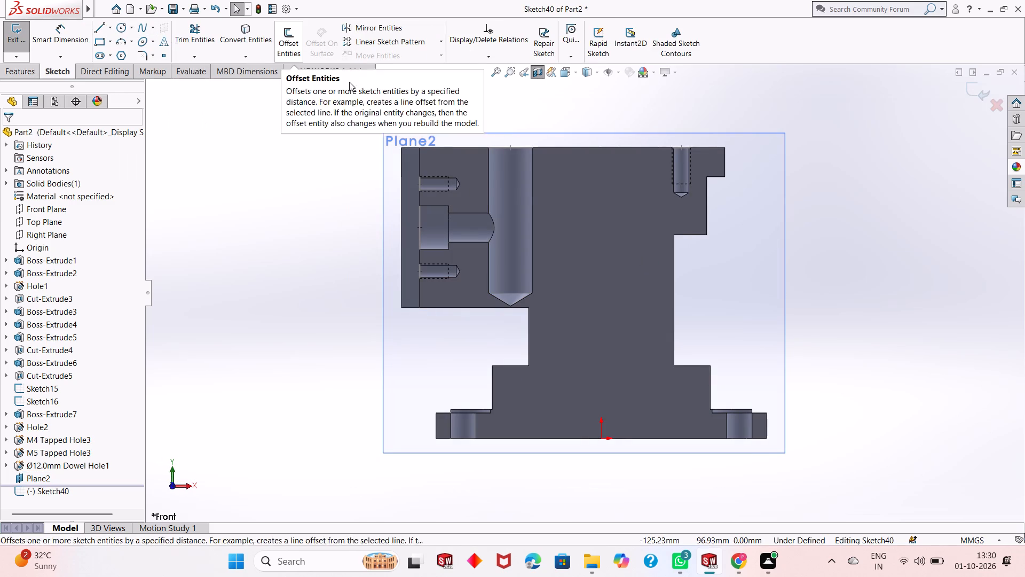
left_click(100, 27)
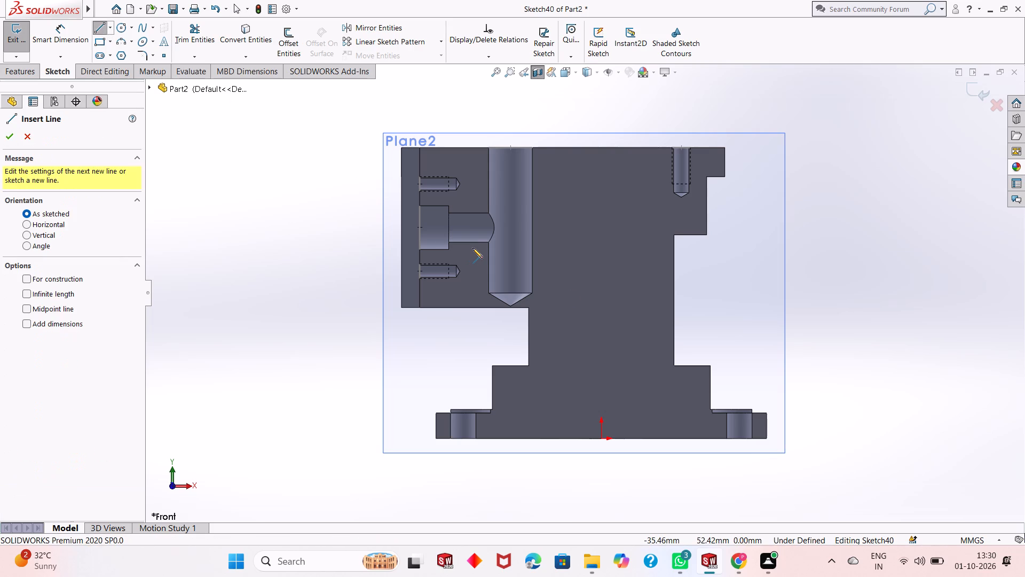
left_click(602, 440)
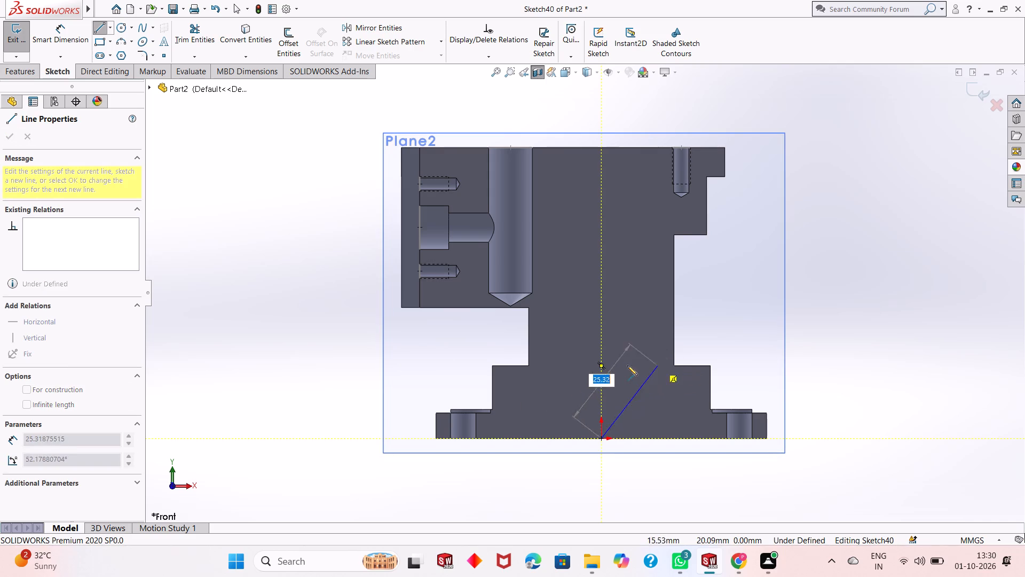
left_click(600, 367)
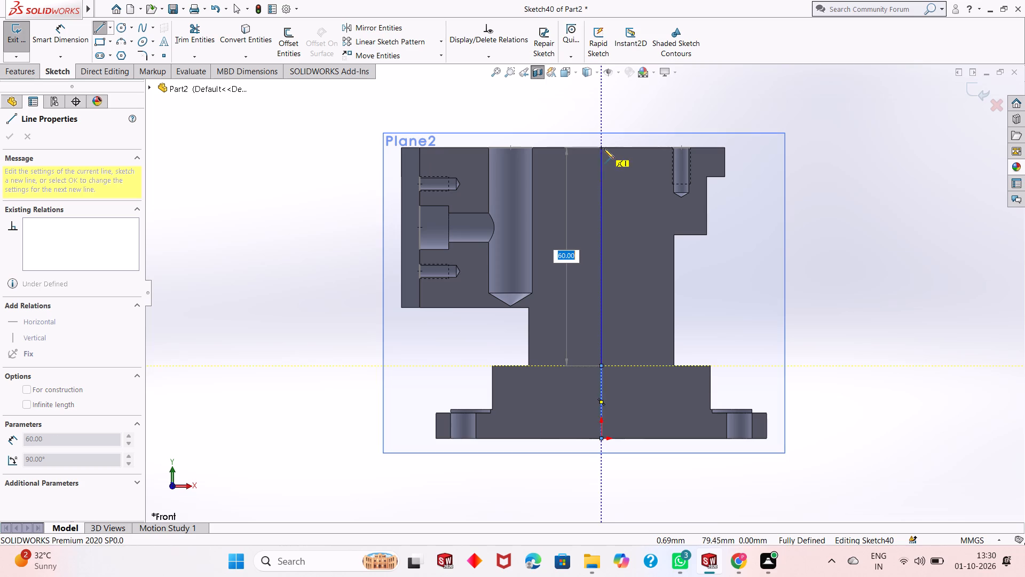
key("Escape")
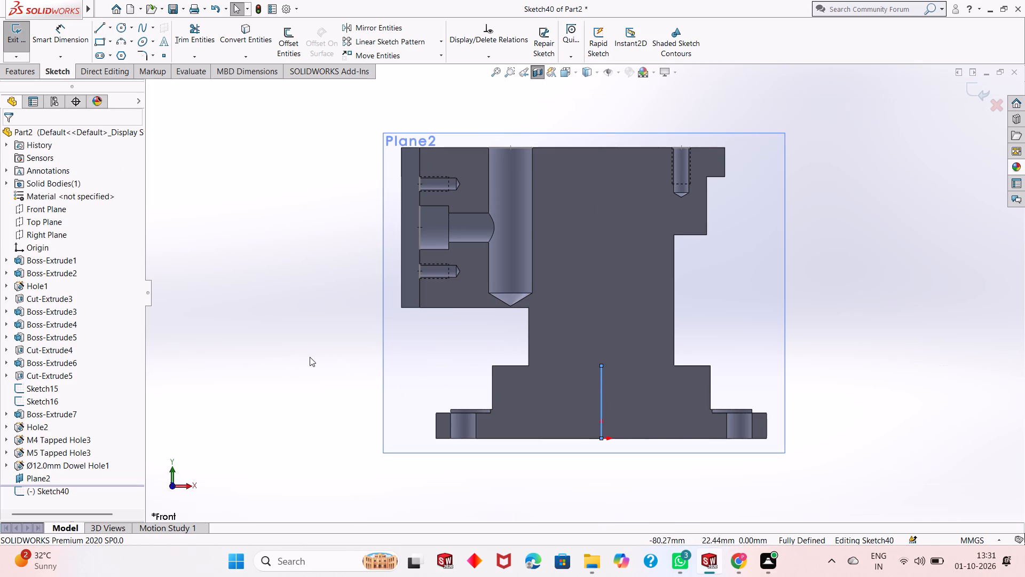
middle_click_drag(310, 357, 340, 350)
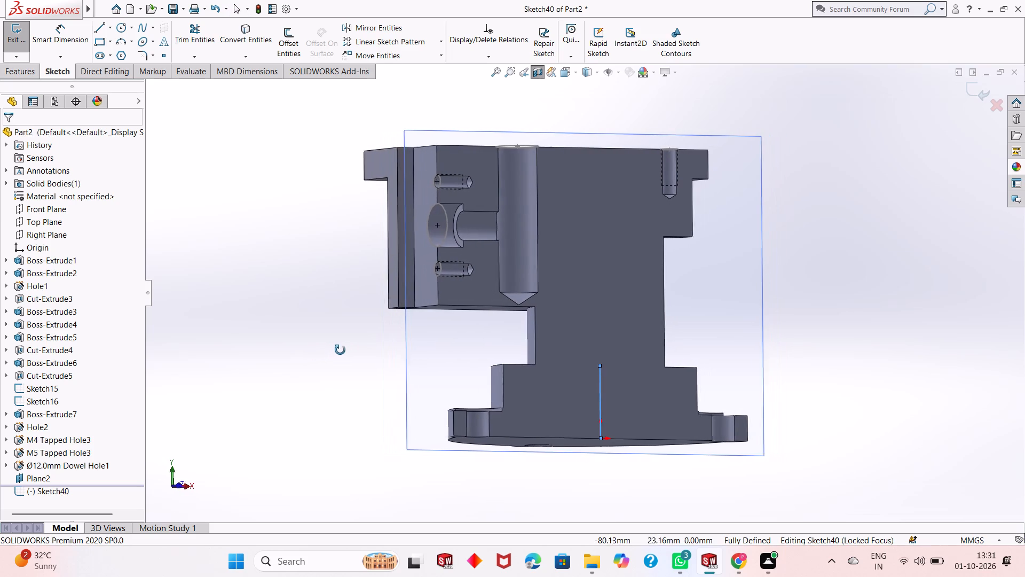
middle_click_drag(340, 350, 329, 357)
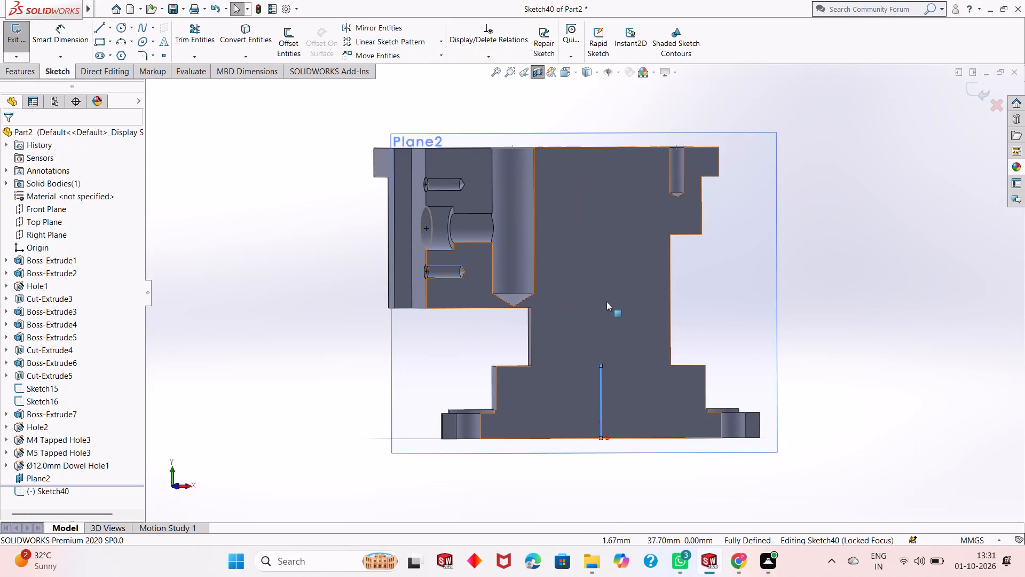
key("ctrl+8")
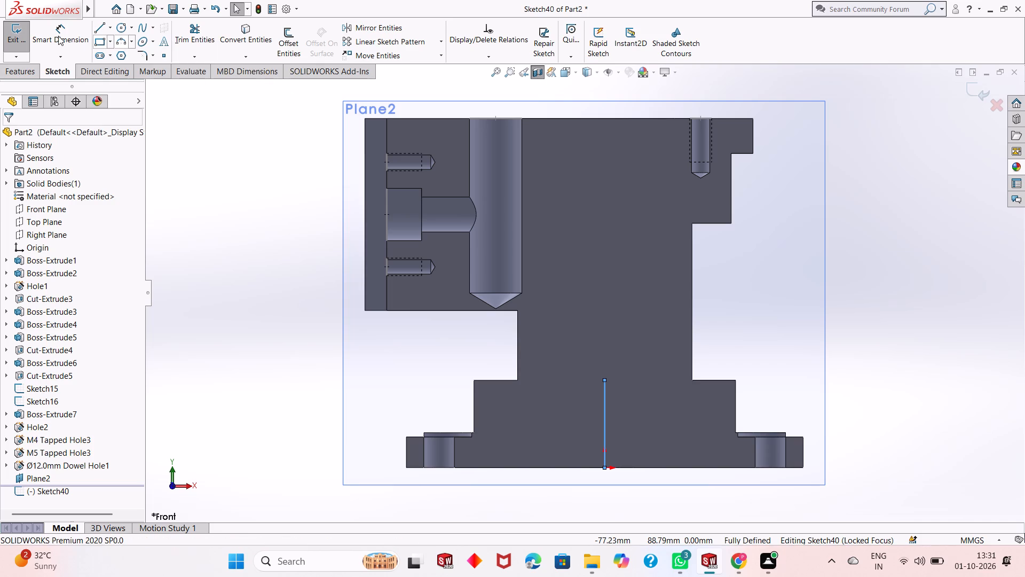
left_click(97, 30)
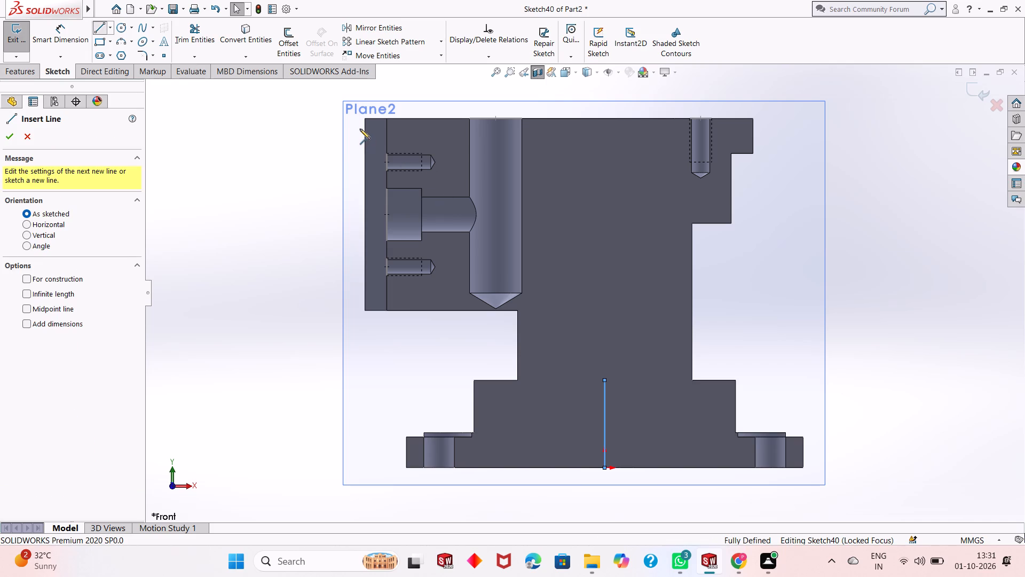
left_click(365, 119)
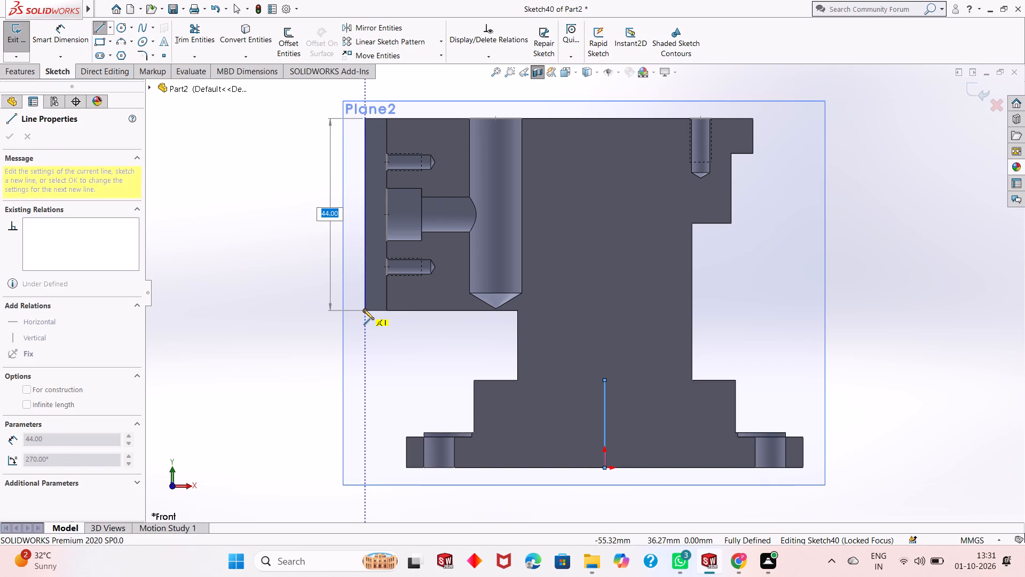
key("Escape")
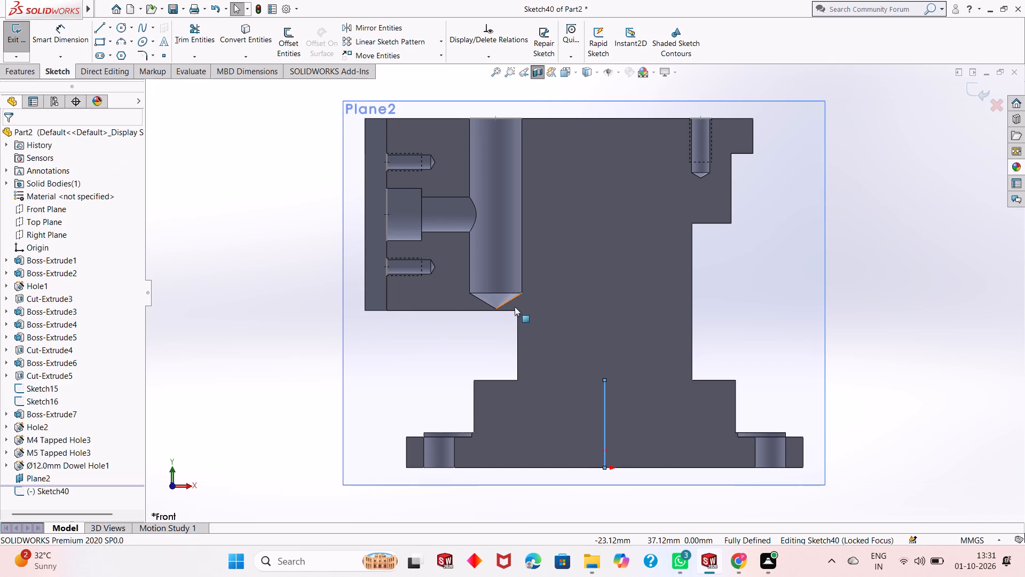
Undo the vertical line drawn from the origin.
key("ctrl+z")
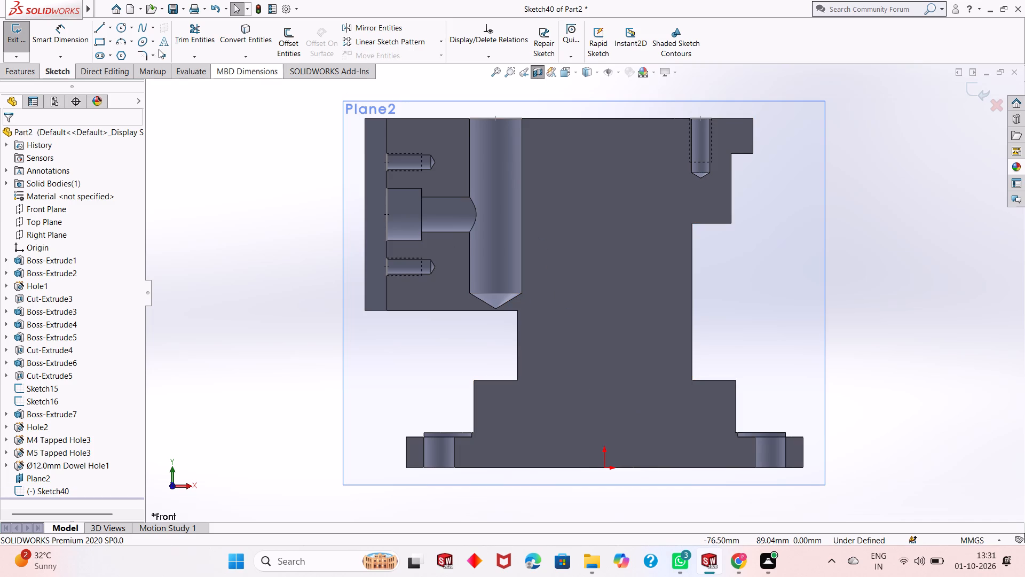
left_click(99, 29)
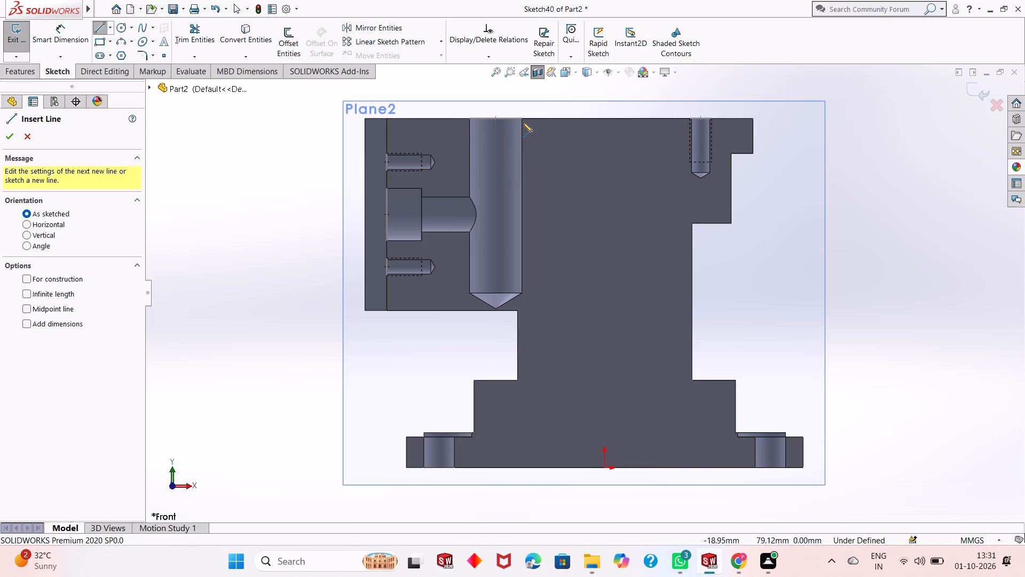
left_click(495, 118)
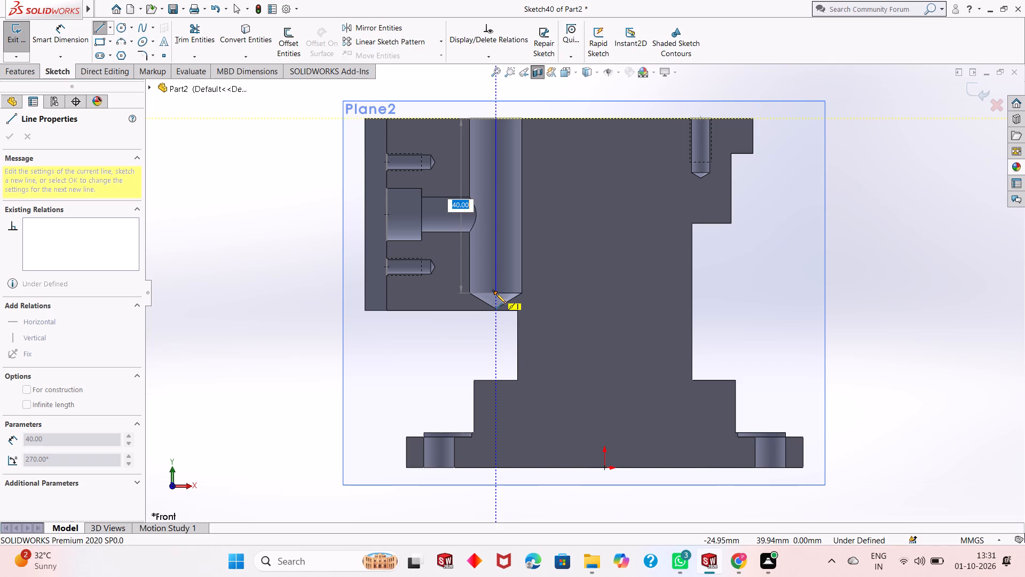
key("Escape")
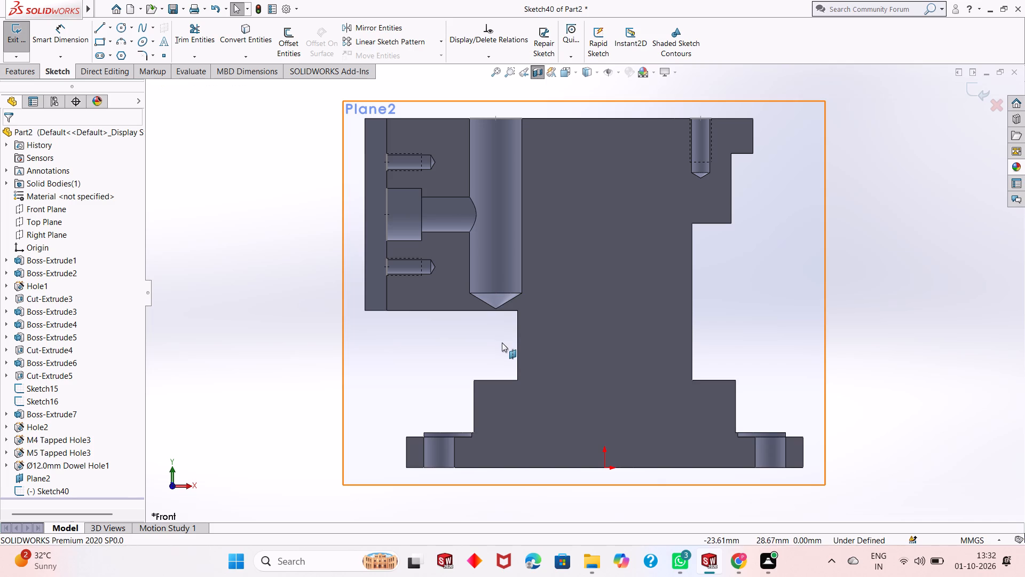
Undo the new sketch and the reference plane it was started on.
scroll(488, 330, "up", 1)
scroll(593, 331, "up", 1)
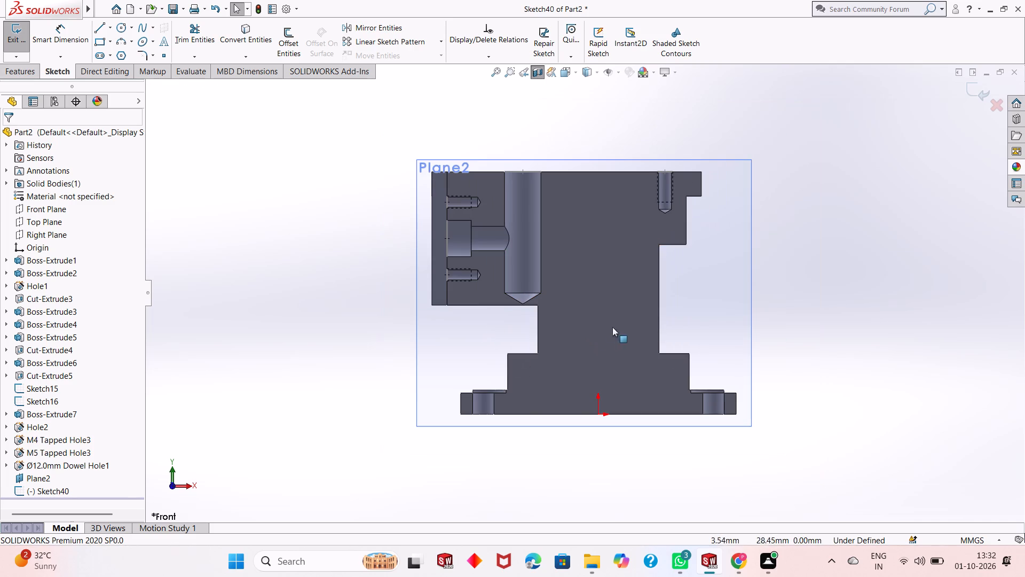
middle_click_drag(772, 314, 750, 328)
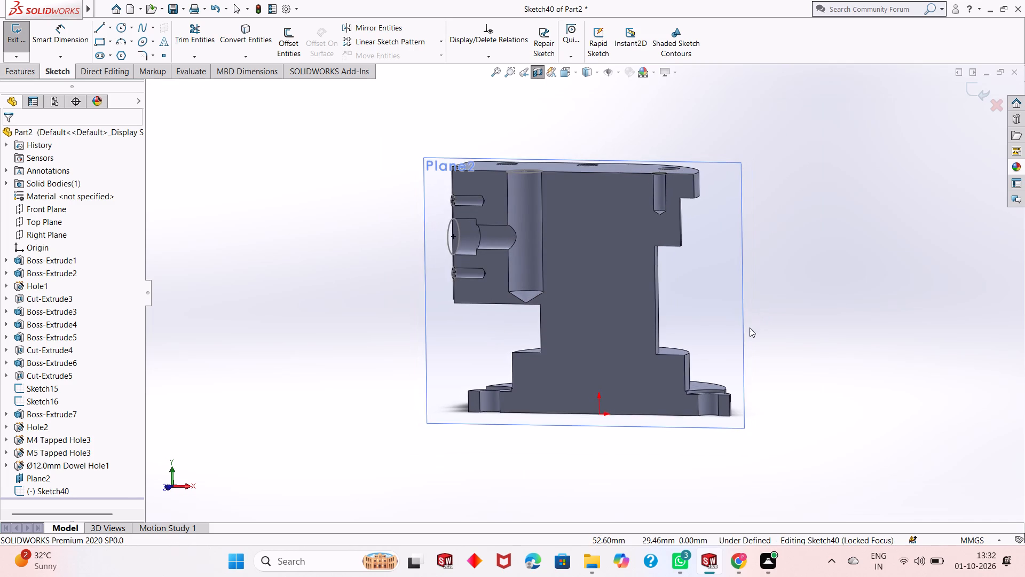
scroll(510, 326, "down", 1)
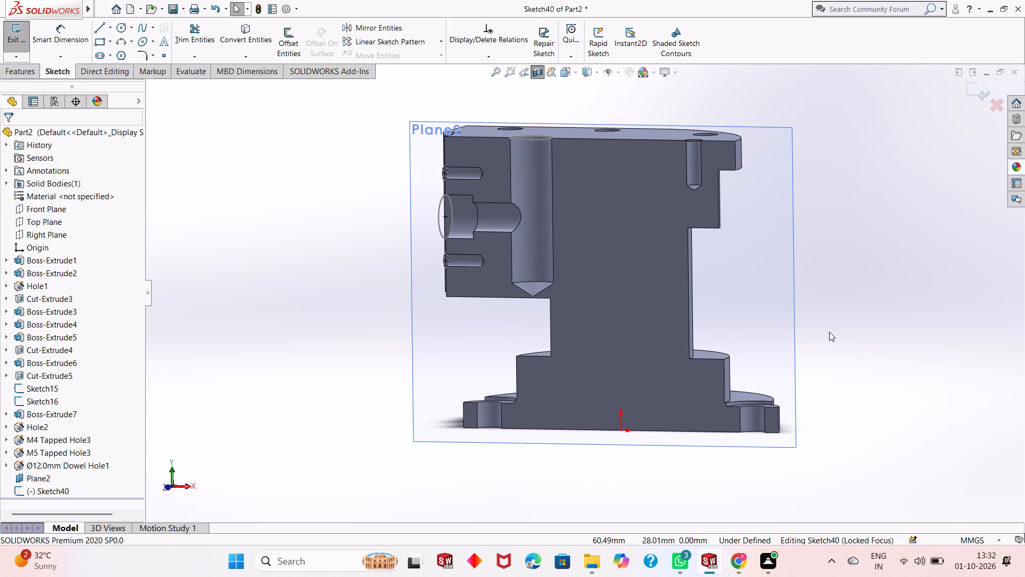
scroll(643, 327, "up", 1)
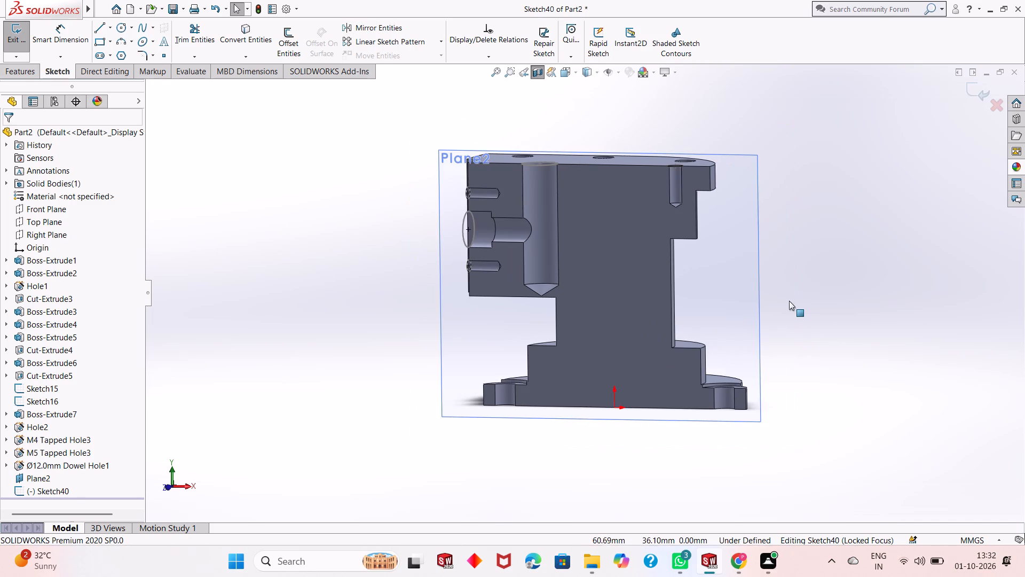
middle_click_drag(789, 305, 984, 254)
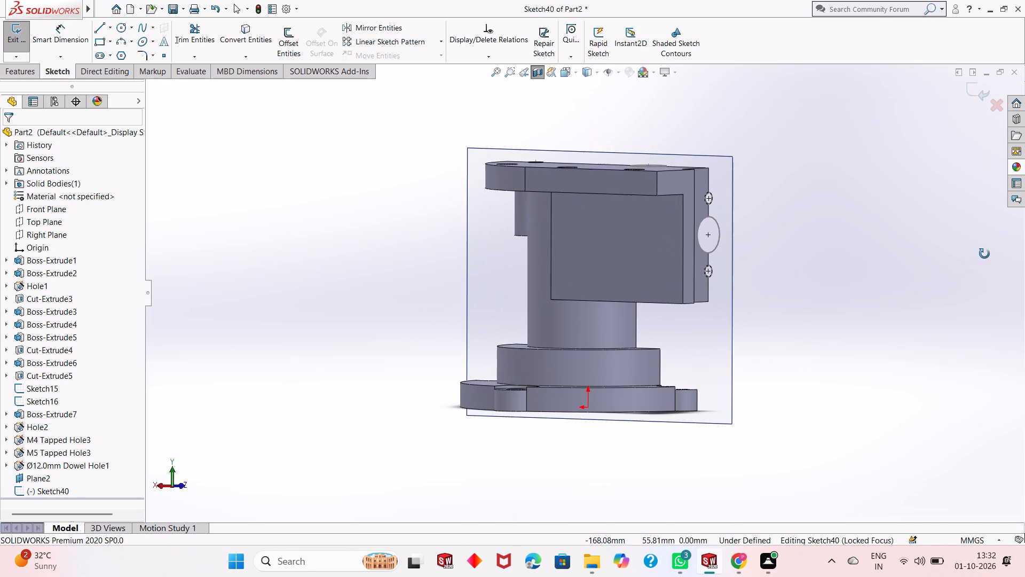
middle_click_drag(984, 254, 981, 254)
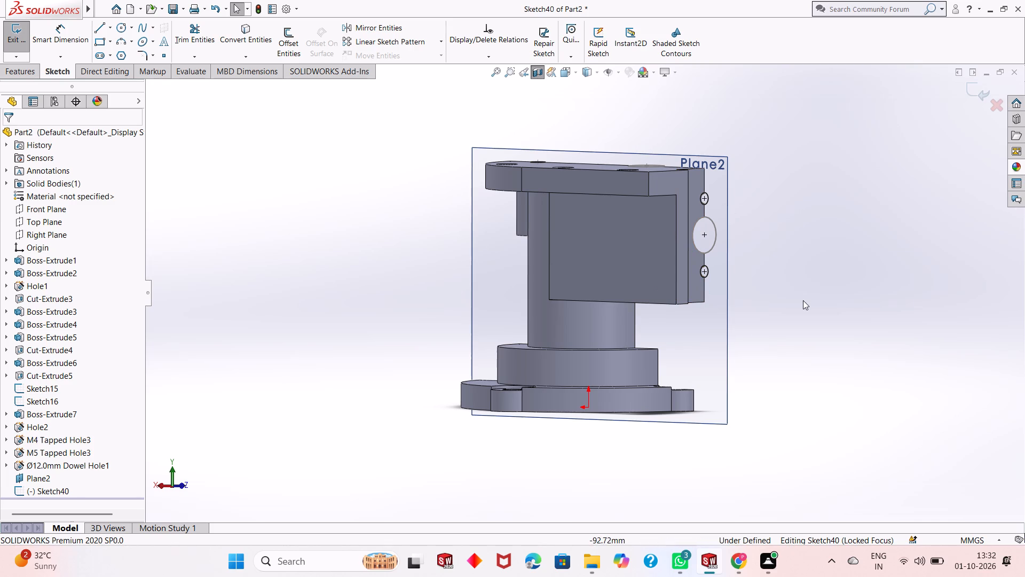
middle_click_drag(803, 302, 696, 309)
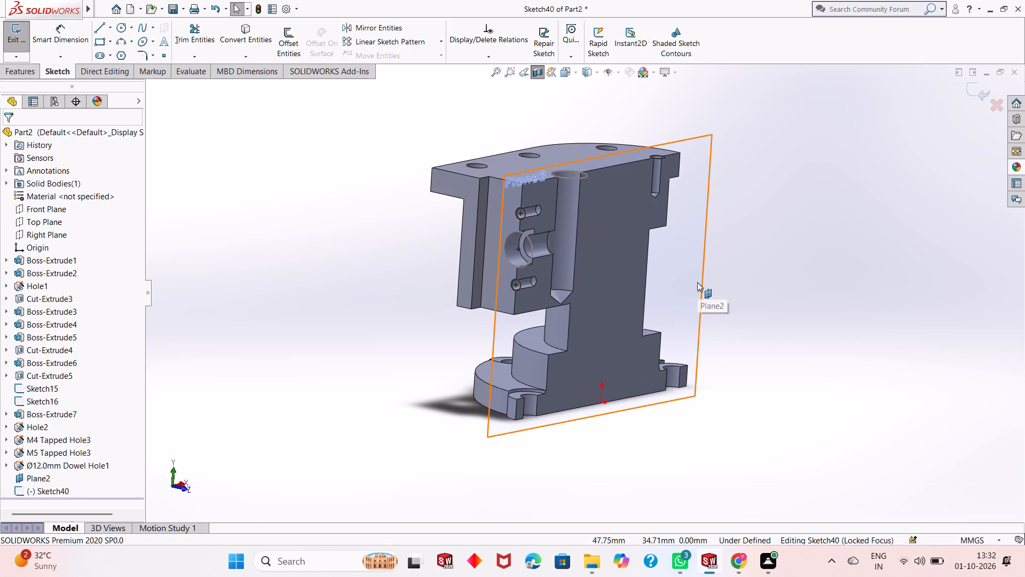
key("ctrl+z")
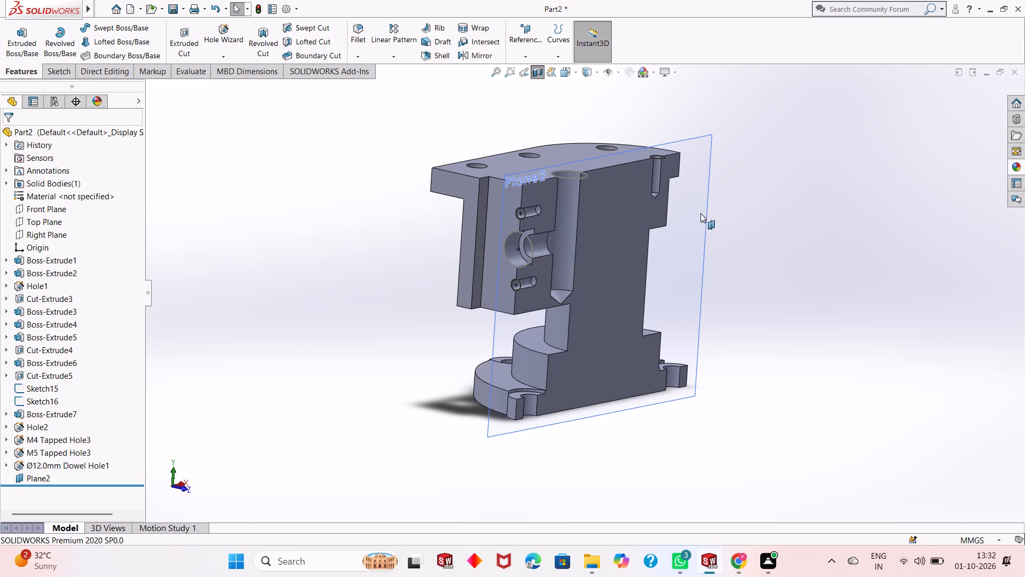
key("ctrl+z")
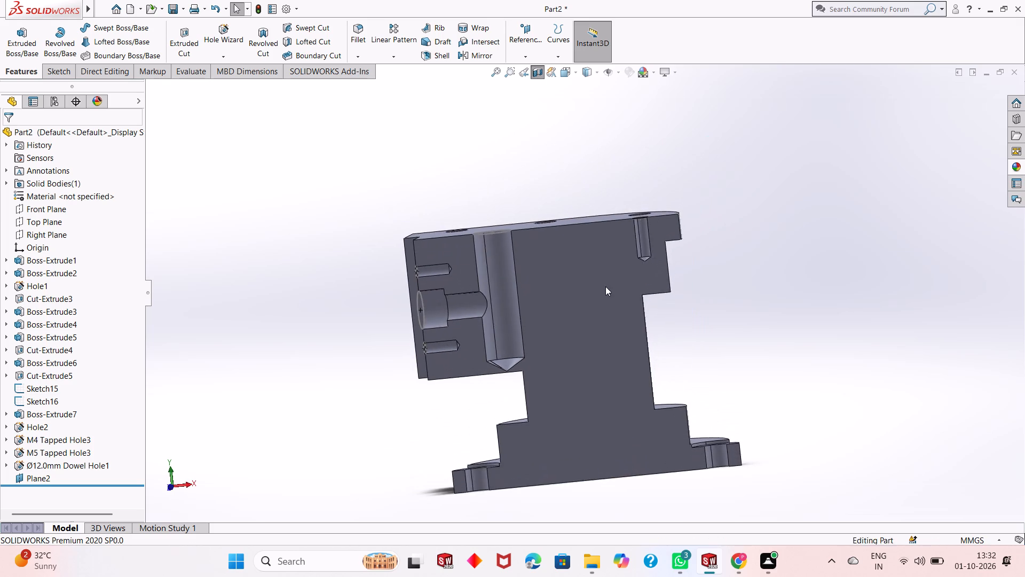
Turn off the section view to display the whole part.
scroll(605, 286, "up", 1)
middle_click_drag(566, 322, 637, 323)
scroll(552, 321, "up", 1)
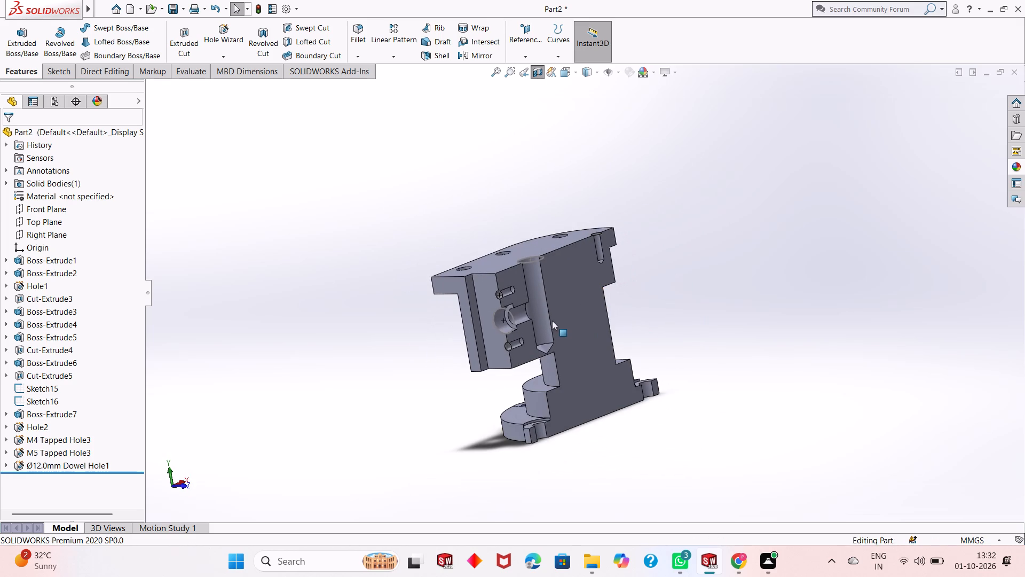
left_click(537, 76)
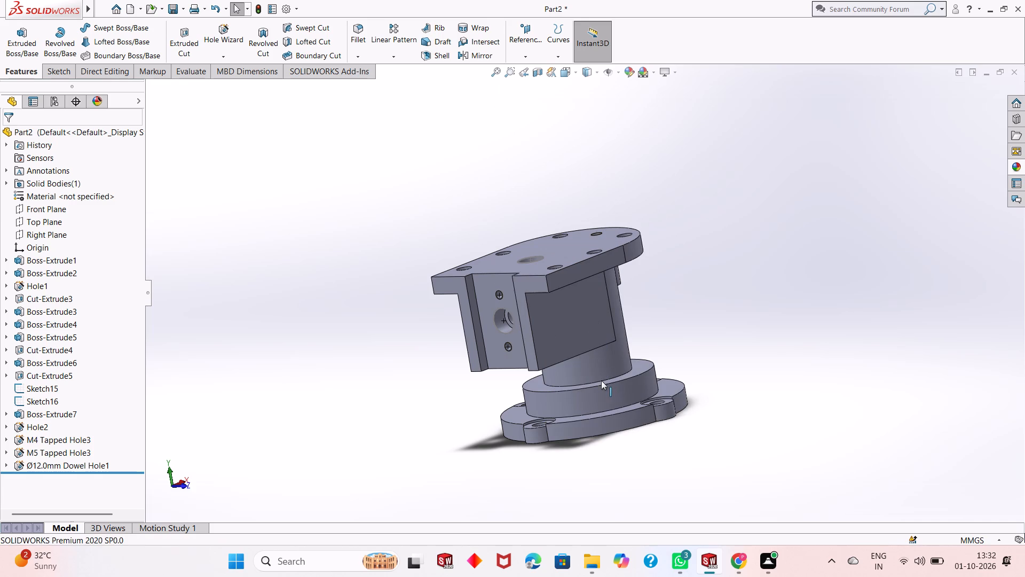
Examine the whole part from several angles, checking the side block, top plate, column and stepped base.
middle_click_drag(663, 329, 650, 297)
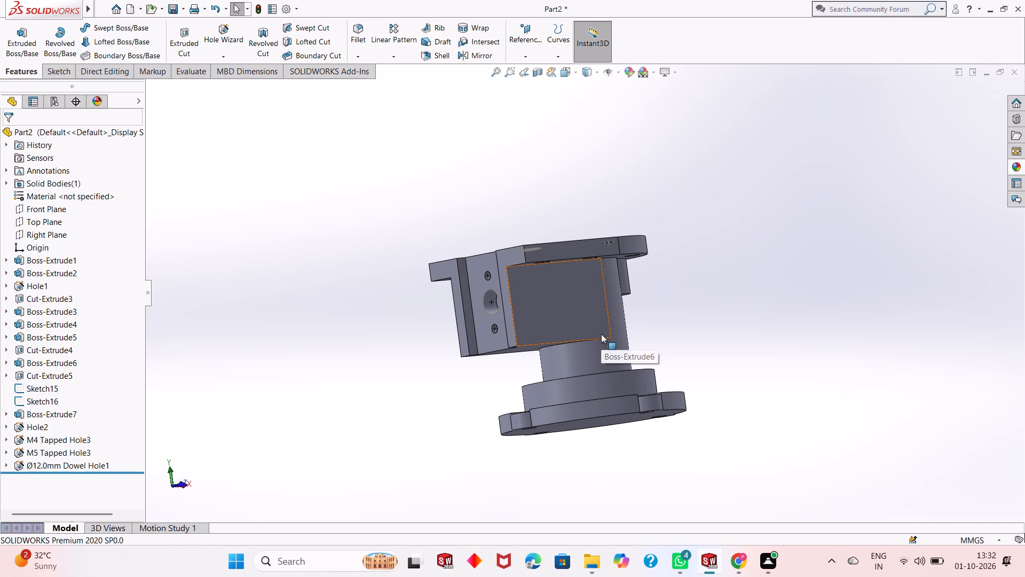
scroll(601, 334, "down", 1)
middle_click_drag(554, 363, 544, 376)
scroll(529, 304, "down", 1)
middle_click_drag(485, 398, 473, 406)
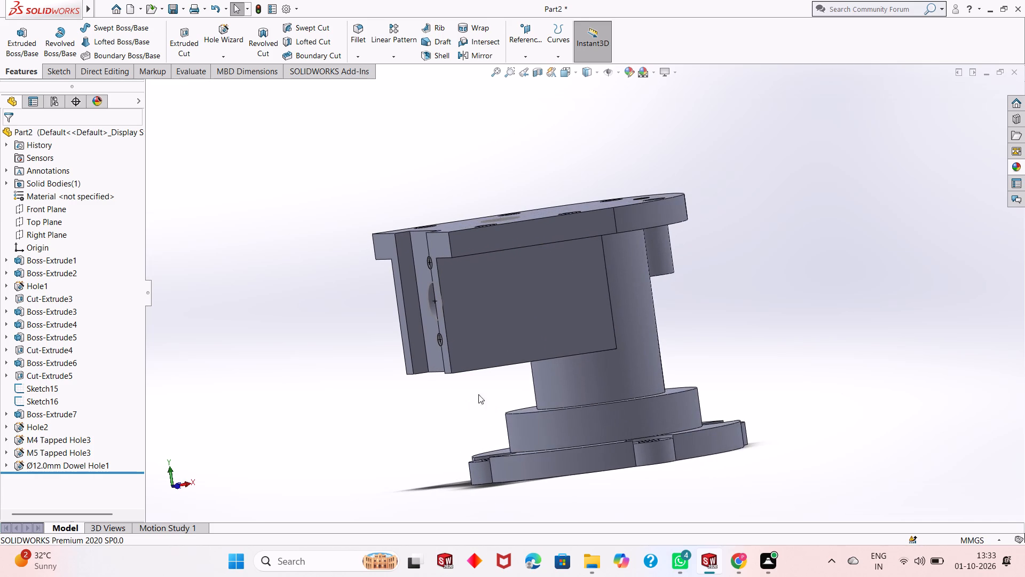
middle_click_drag(488, 372, 498, 367)
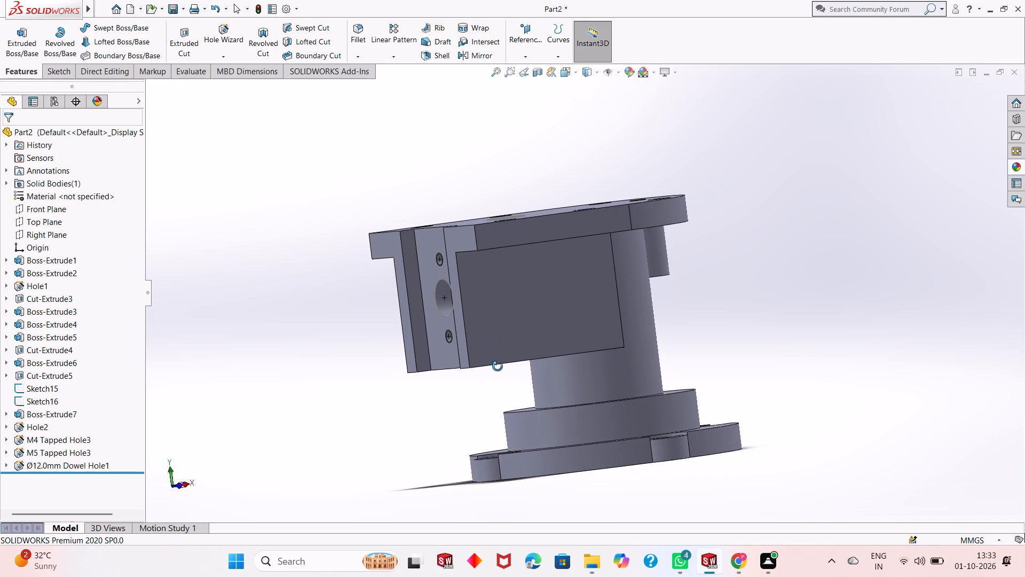
middle_click_drag(498, 367, 488, 367)
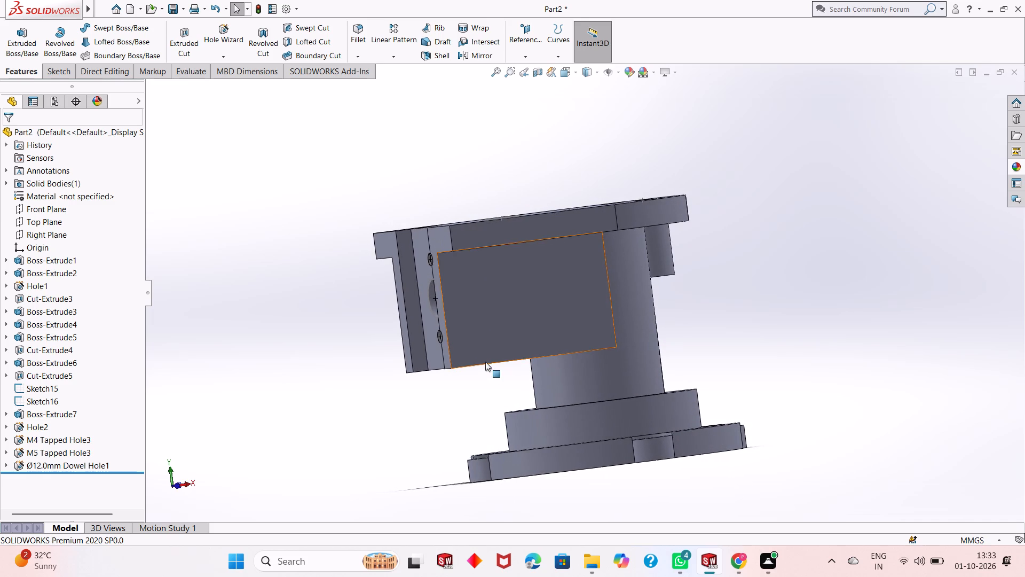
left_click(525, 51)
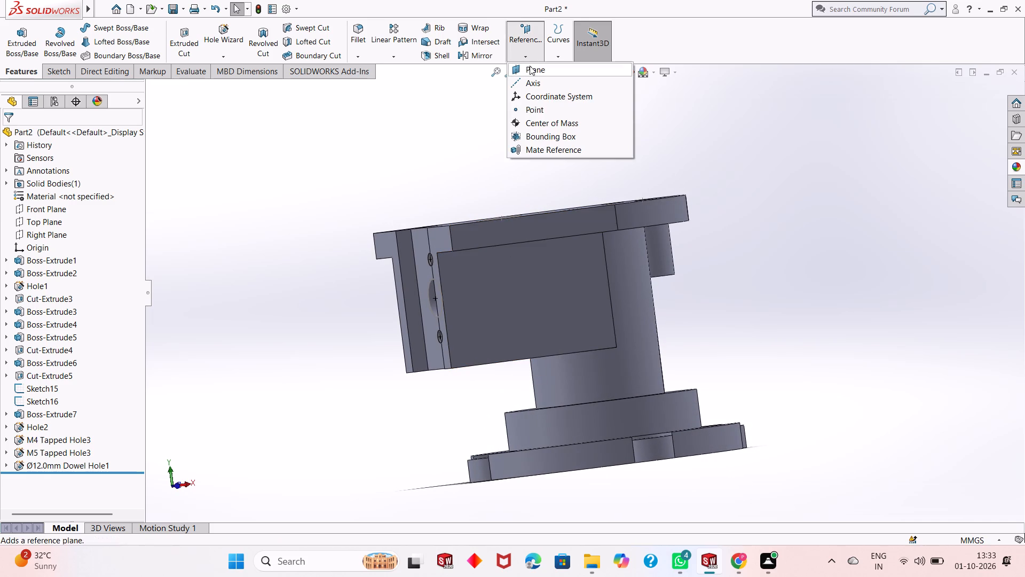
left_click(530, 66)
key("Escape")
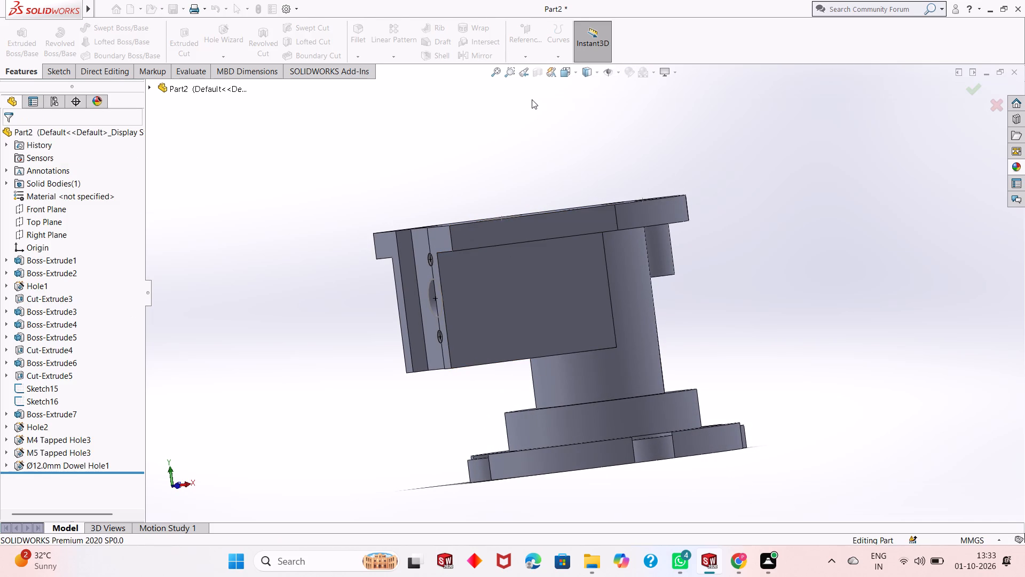
Display the part in a planar section view cut along the Front Plane with 0 mm offset.
key("Escape")
key("Escape")
key("Escape")
left_click(539, 75)
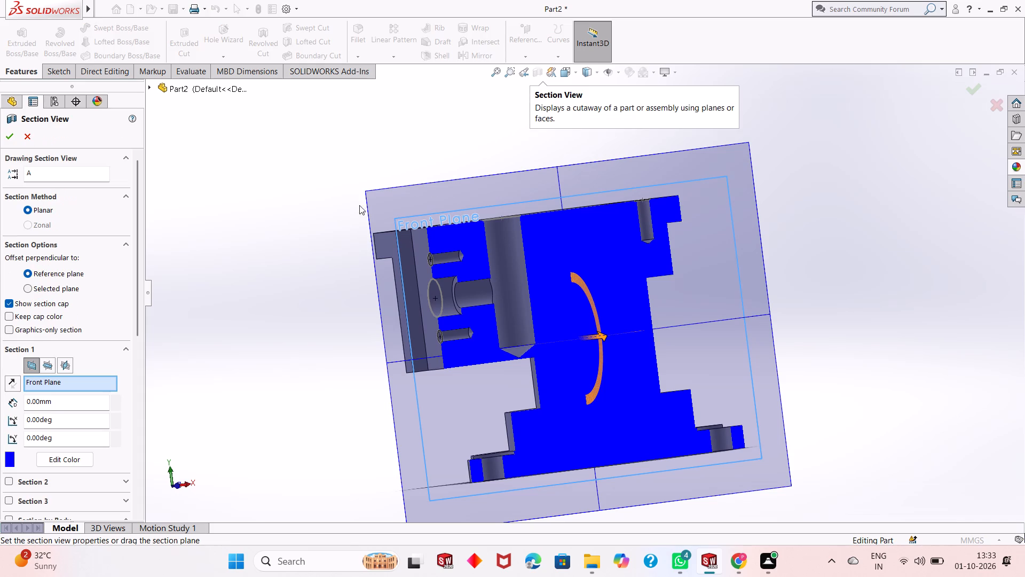
left_click(12, 142)
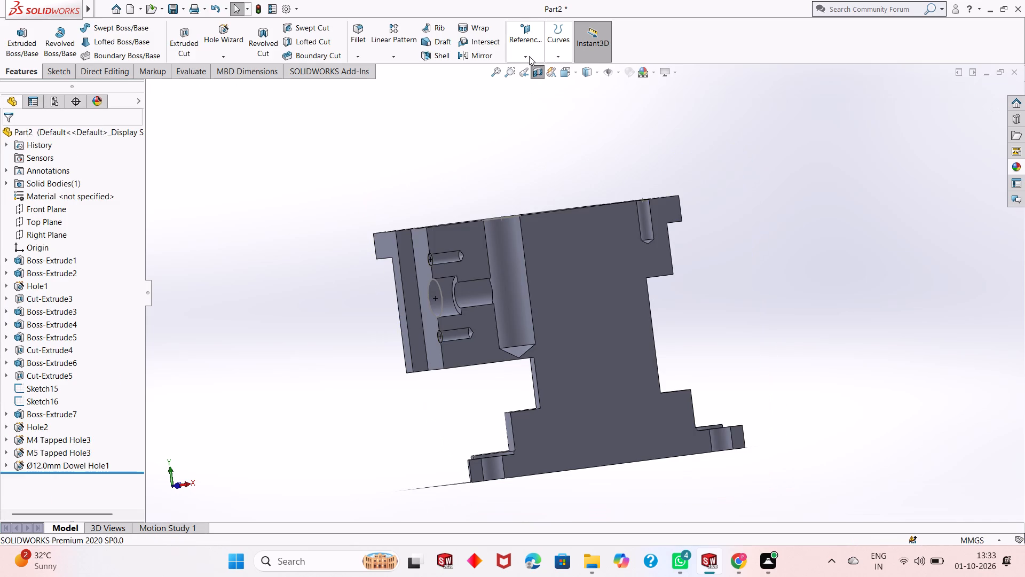
Create a reference plane from the Front Plane with a 0 mm offset distance.
left_click(527, 57)
left_click(534, 70)
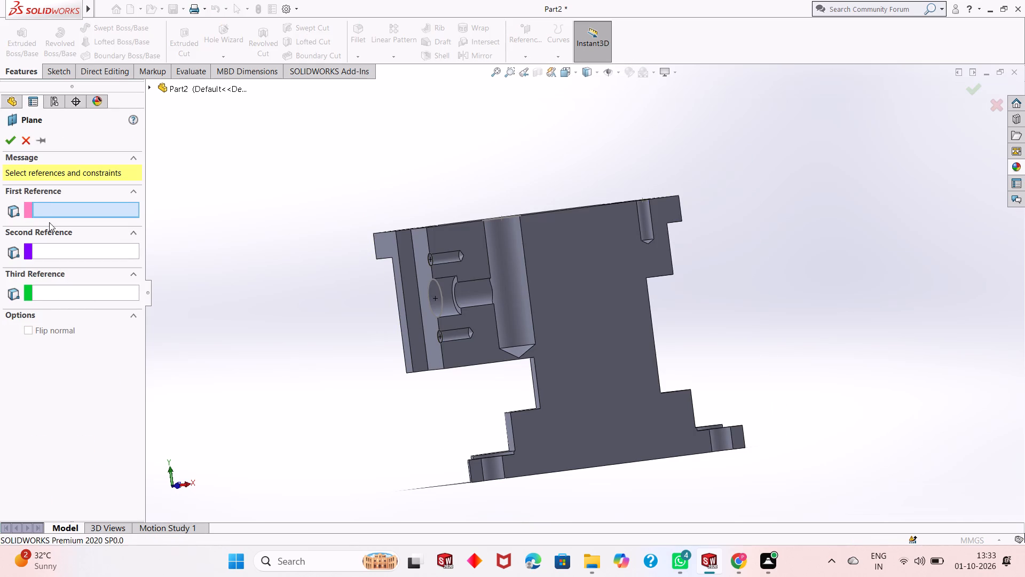
left_click(154, 88)
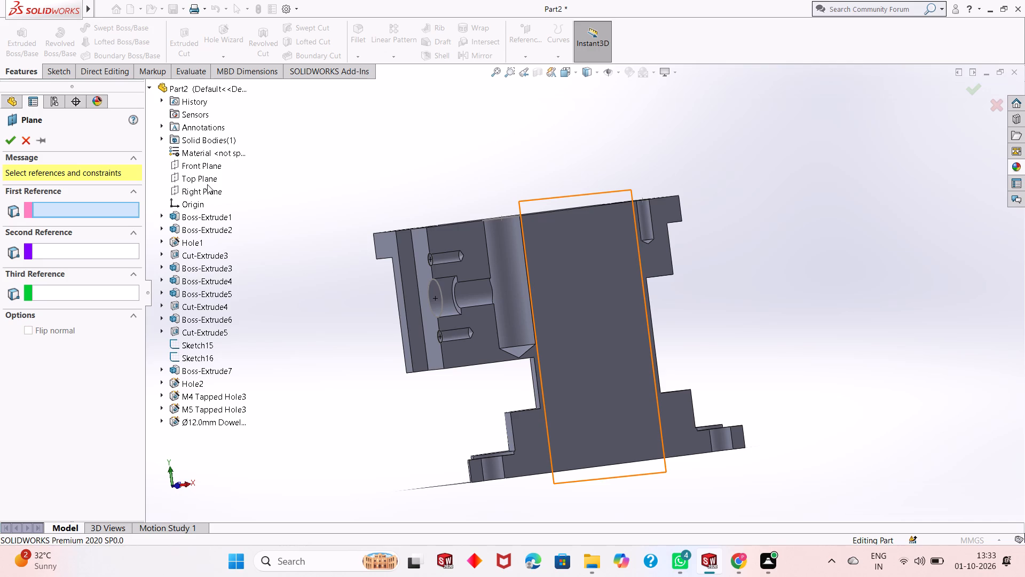
left_click(209, 167)
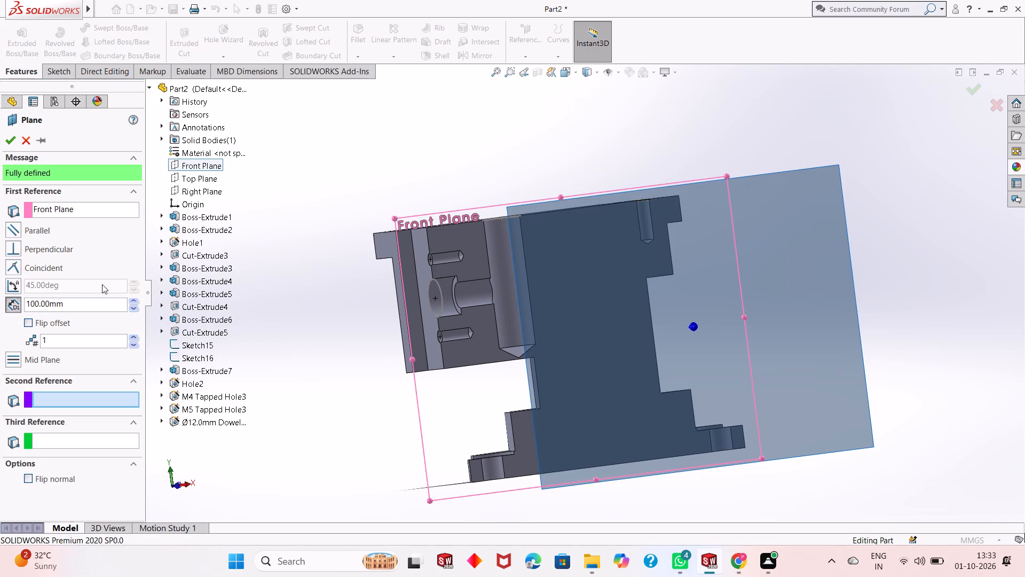
double_click(84, 301)
key("0")
key("Return")
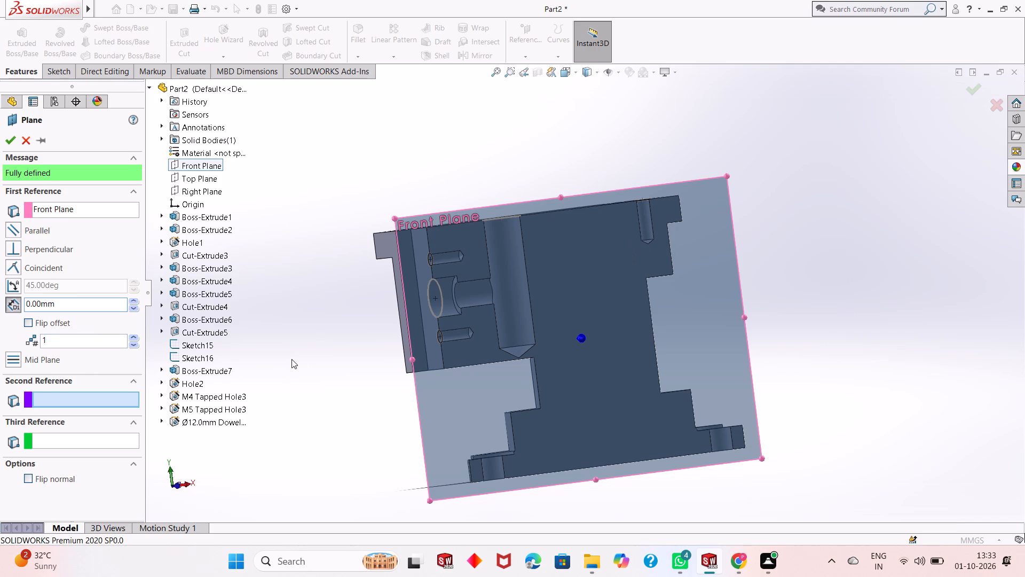
middle_click_drag(325, 347, 376, 354)
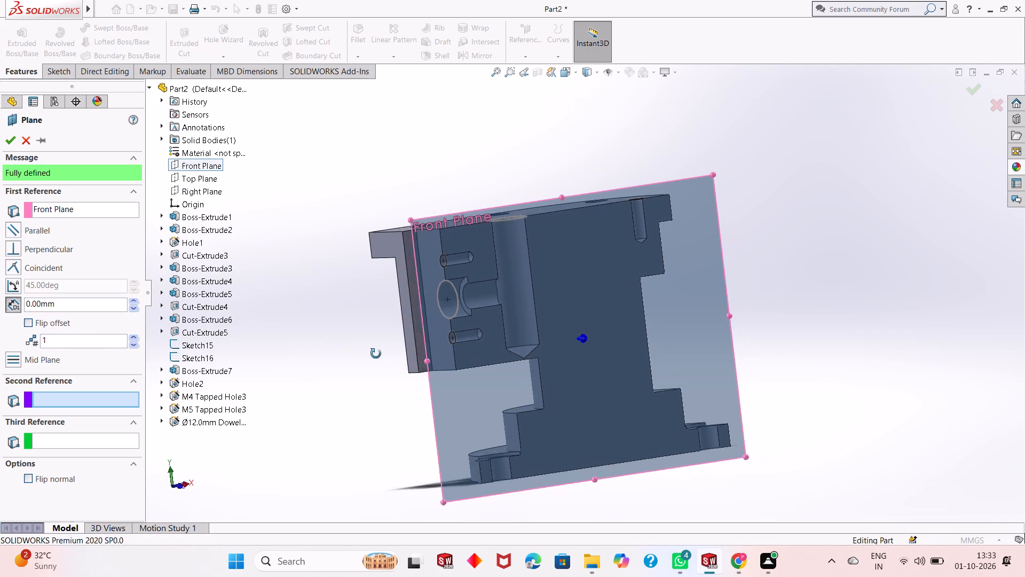
middle_click_drag(376, 354, 400, 357)
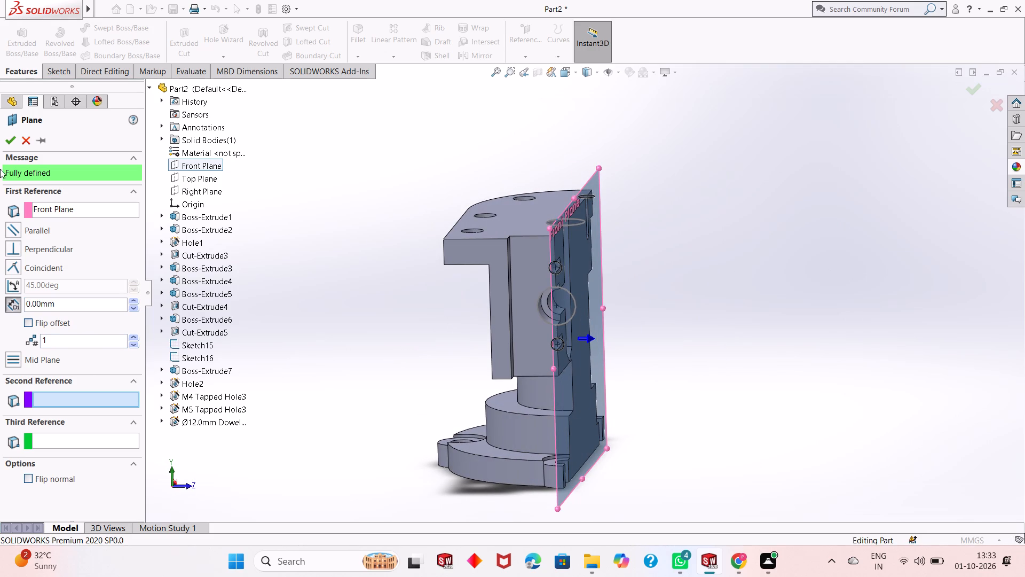
left_click(9, 143)
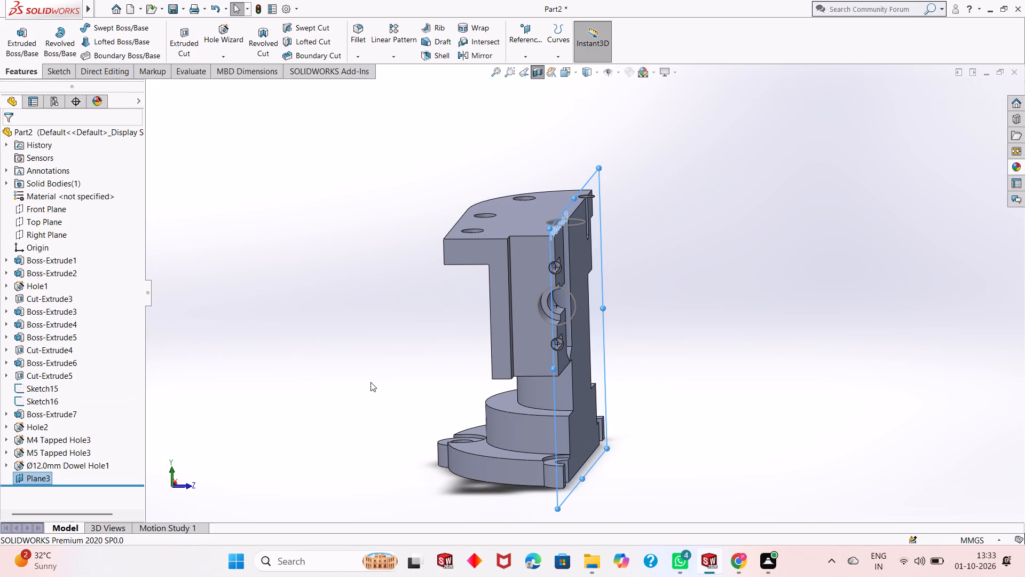
Examine the sectioned part and the new reference plane from several angles, checking the side block, bores and stepped base.
middle_click_drag(660, 387, 647, 388)
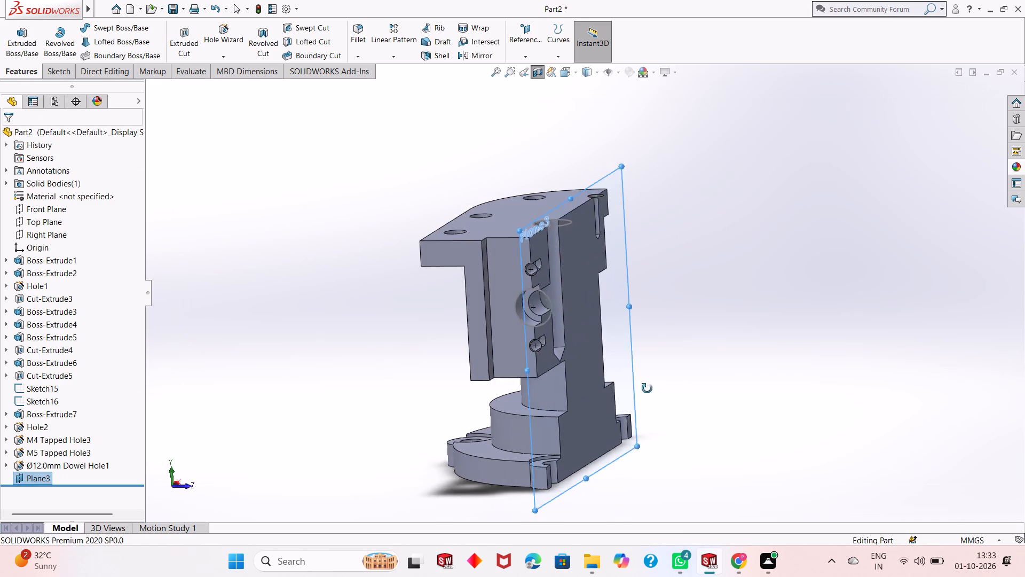
middle_click_drag(647, 388, 635, 392)
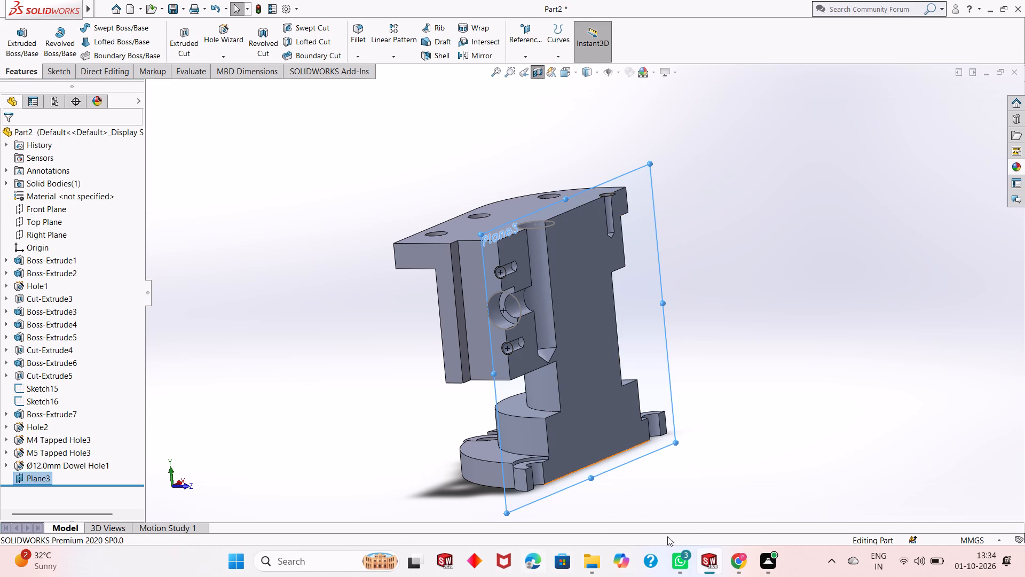
scroll(595, 345, "up", 2)
scroll(613, 317, "down", 2)
scroll(574, 349, "up", 1)
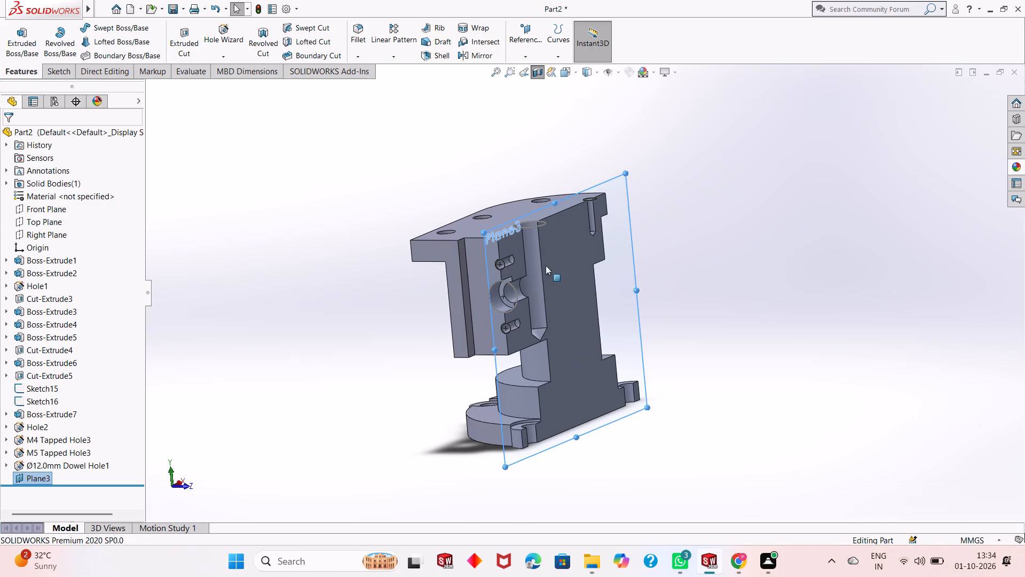
scroll(533, 234, "down", 1)
scroll(562, 319, "up", 1)
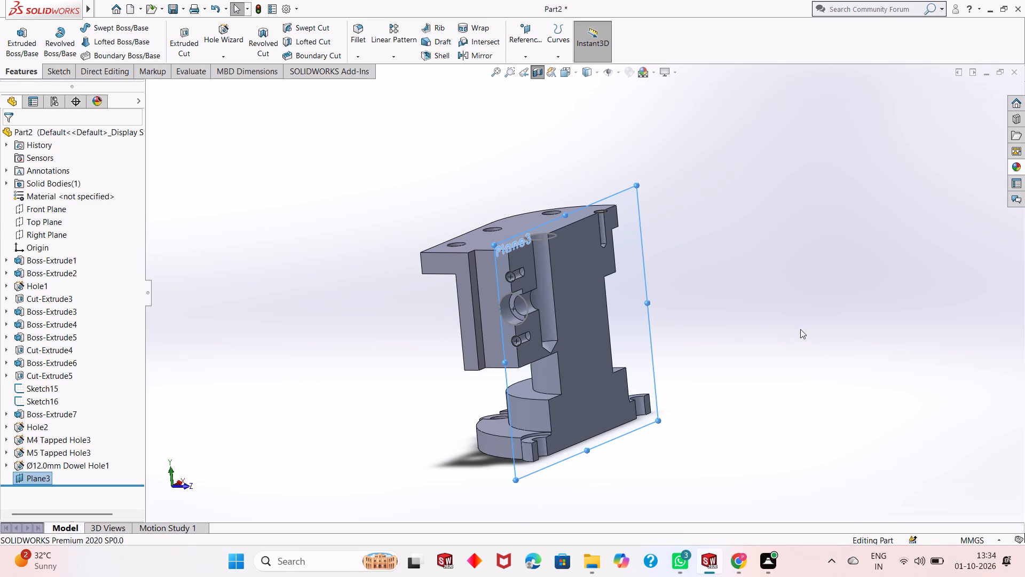
middle_click_drag(716, 355, 623, 387)
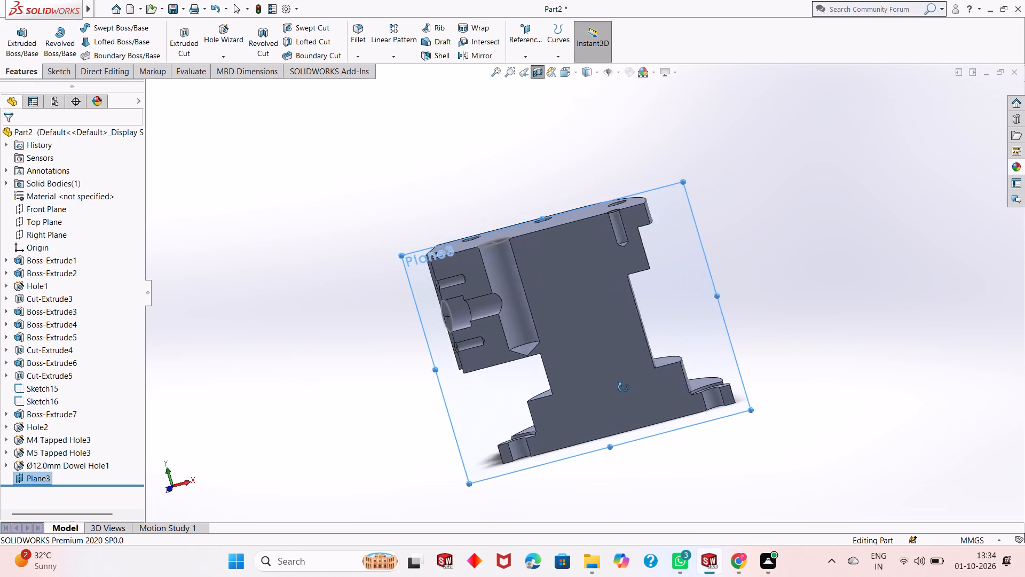
middle_click_drag(623, 387, 723, 369)
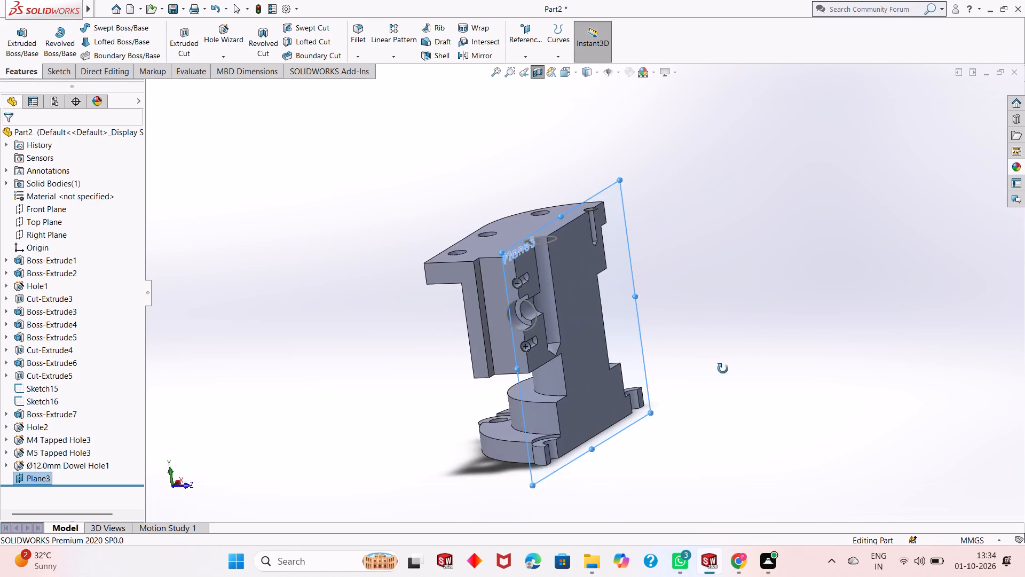
middle_click_drag(723, 369, 708, 371)
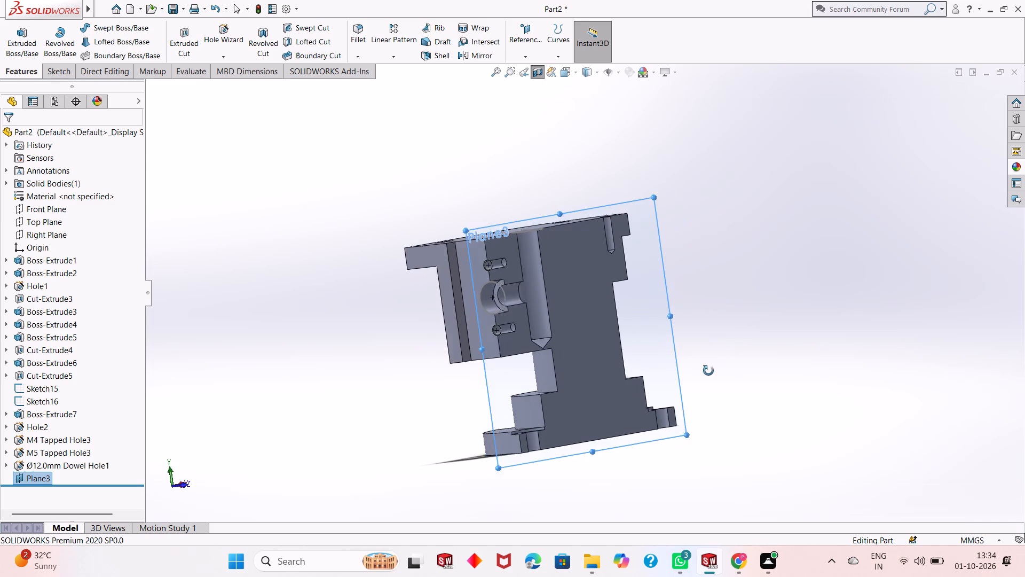
middle_click_drag(708, 371, 716, 368)
scroll(625, 316, "down", 3)
scroll(577, 341, "up", 1)
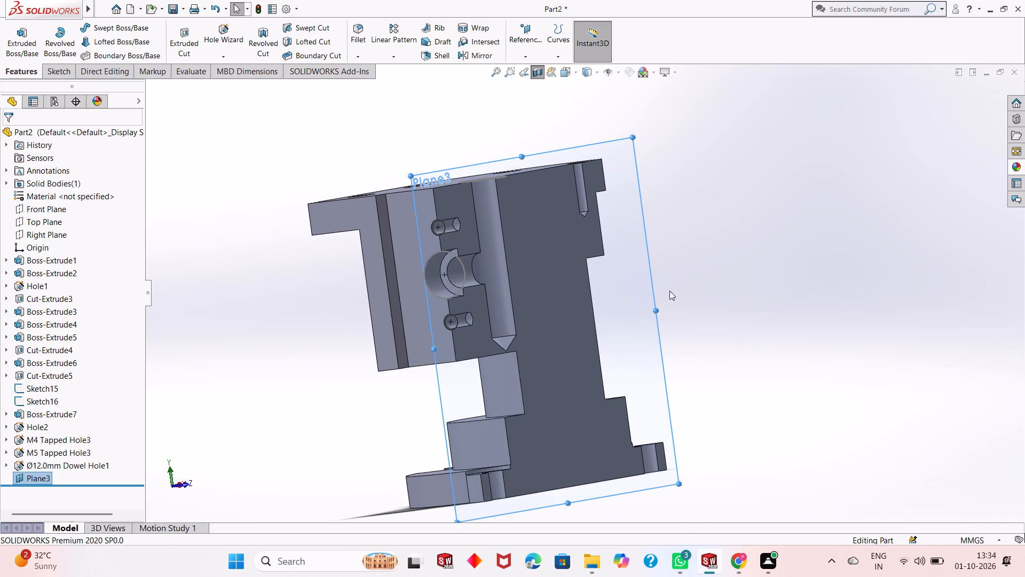
Start a new sketch on the new reference plane and view it face-on.
left_click(636, 299)
left_click(682, 269)
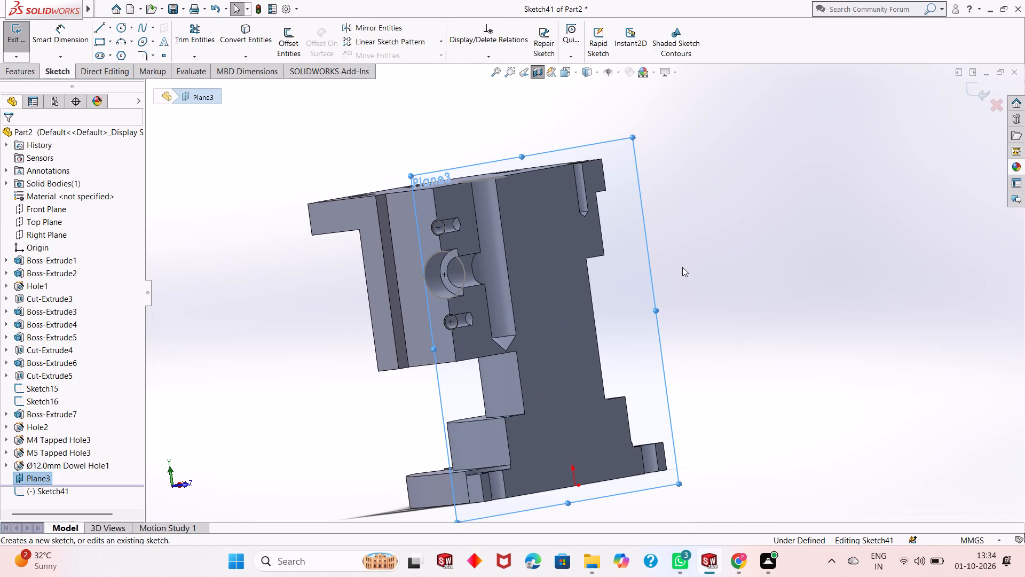
key("ctrl+8")
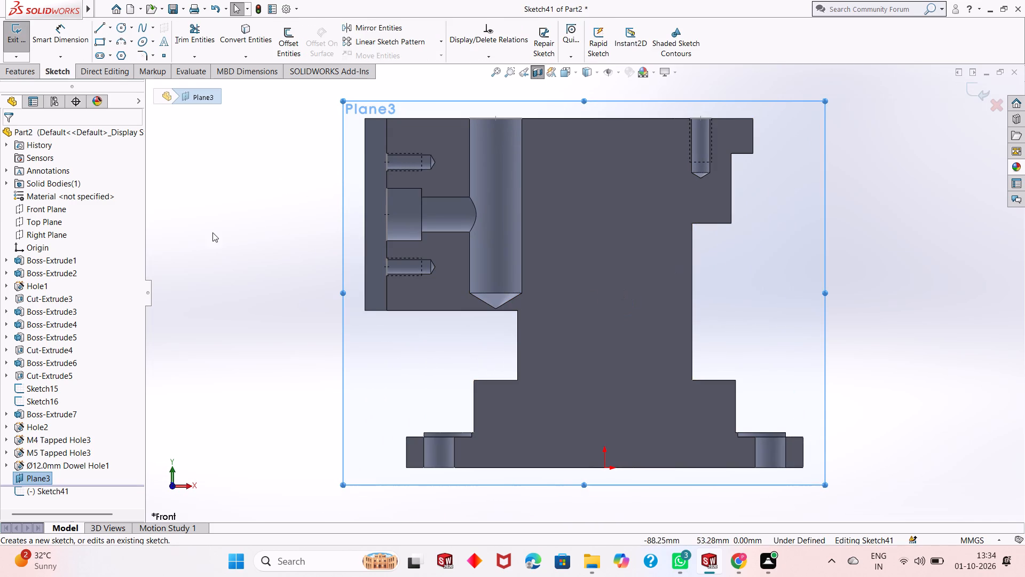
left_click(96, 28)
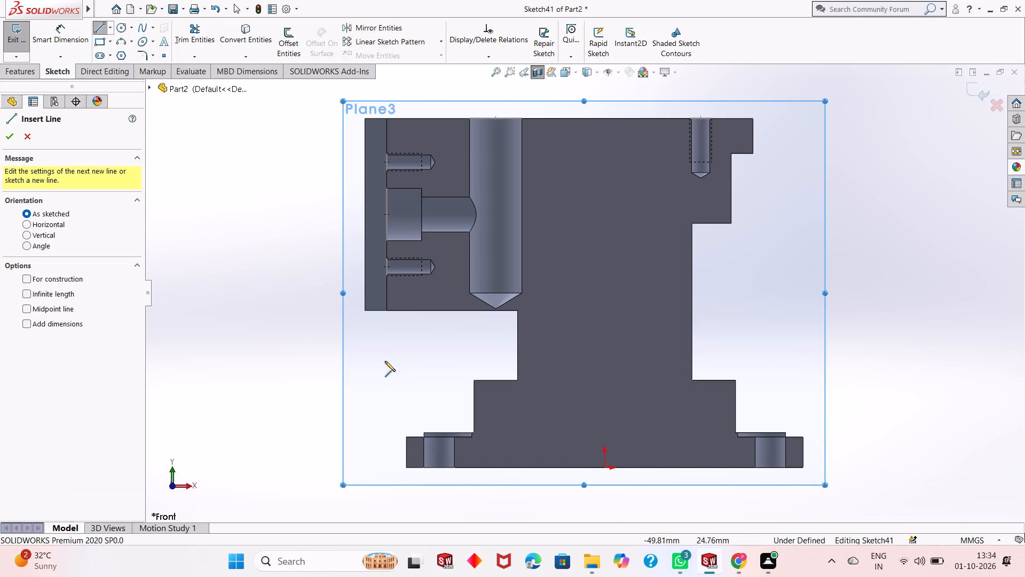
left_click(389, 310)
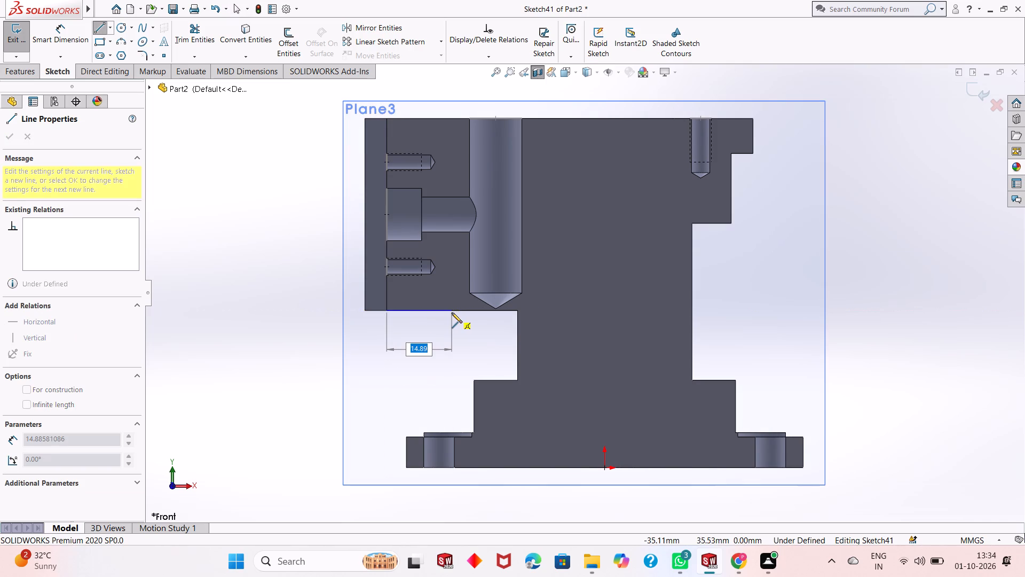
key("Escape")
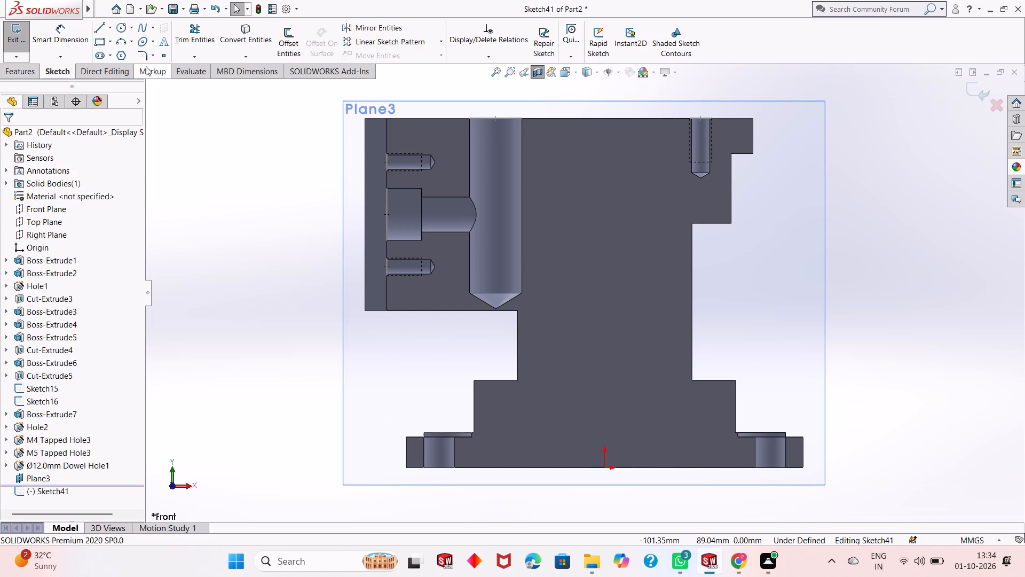
Draw a 20 mm horizontal line inward from the side block's lower outer corner, continuing with a 10 mm (54-44) vertical line downward.
left_click(97, 22)
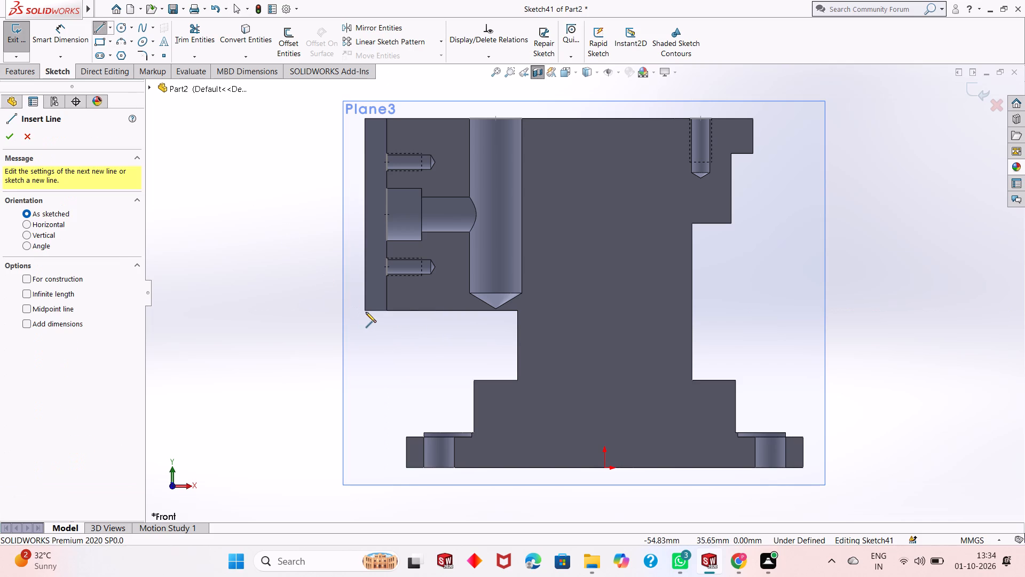
left_click(366, 311)
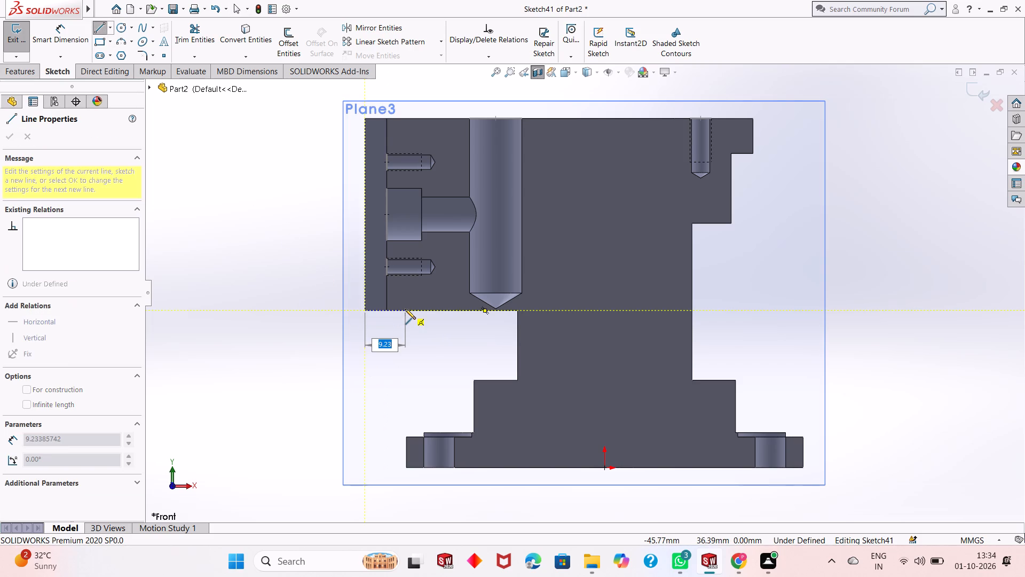
type("20")
key("Return")
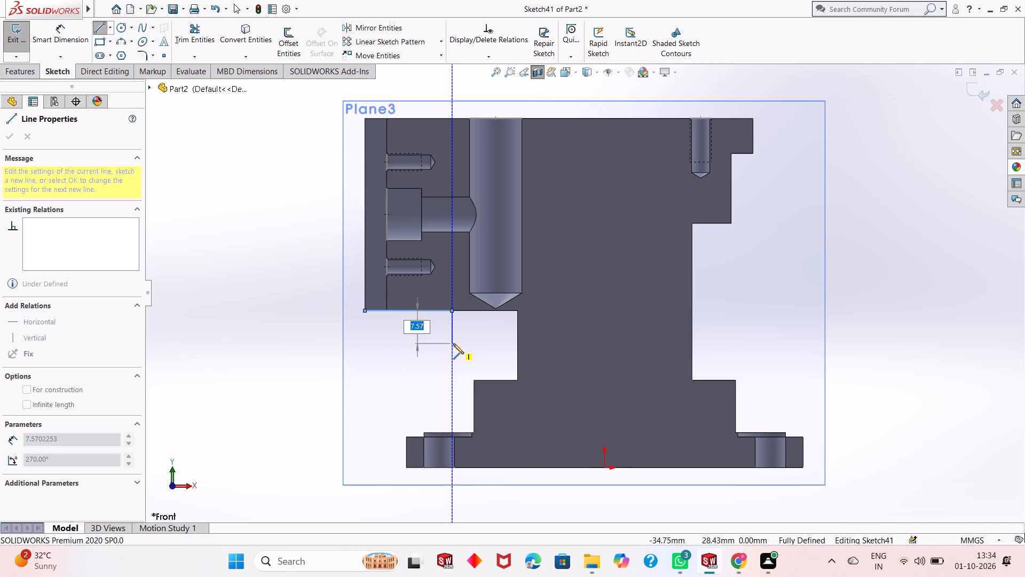
type("54-44")
key("Return")
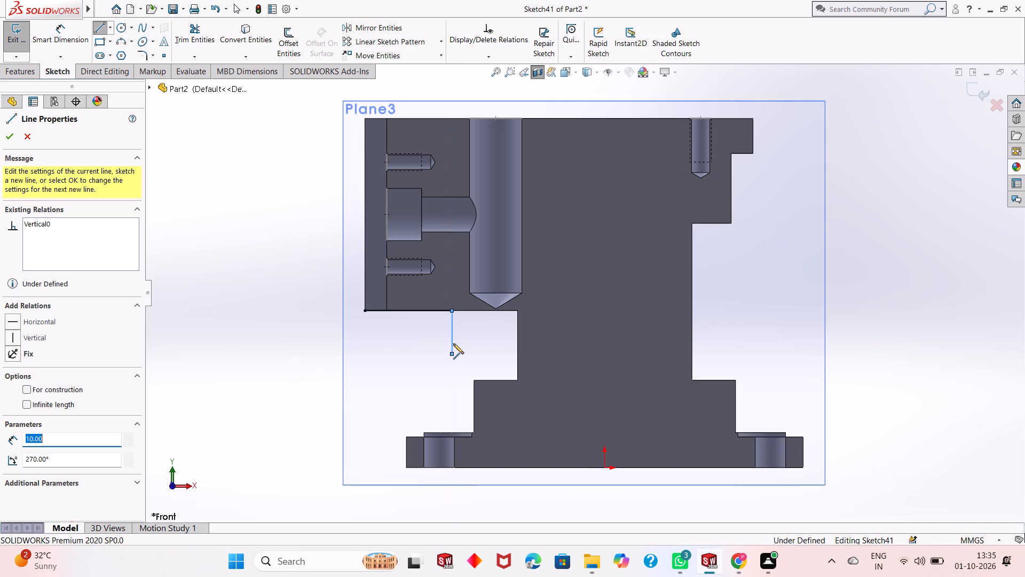
Close the rib profile with a sloping line to the stepped base's upper corner, following the base top, column side and block underside.
left_click(473, 382)
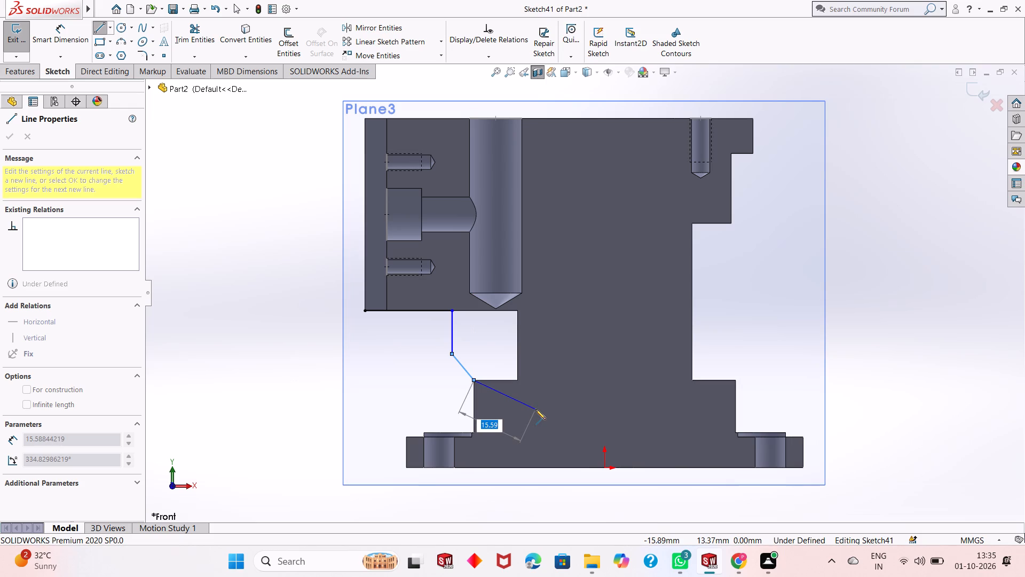
left_click(517, 381)
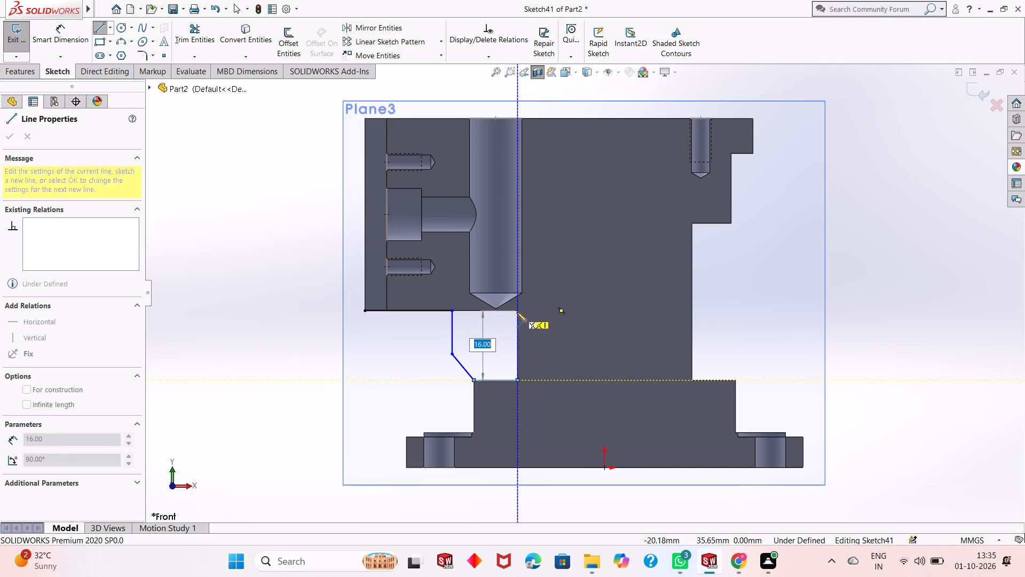
left_click(517, 312)
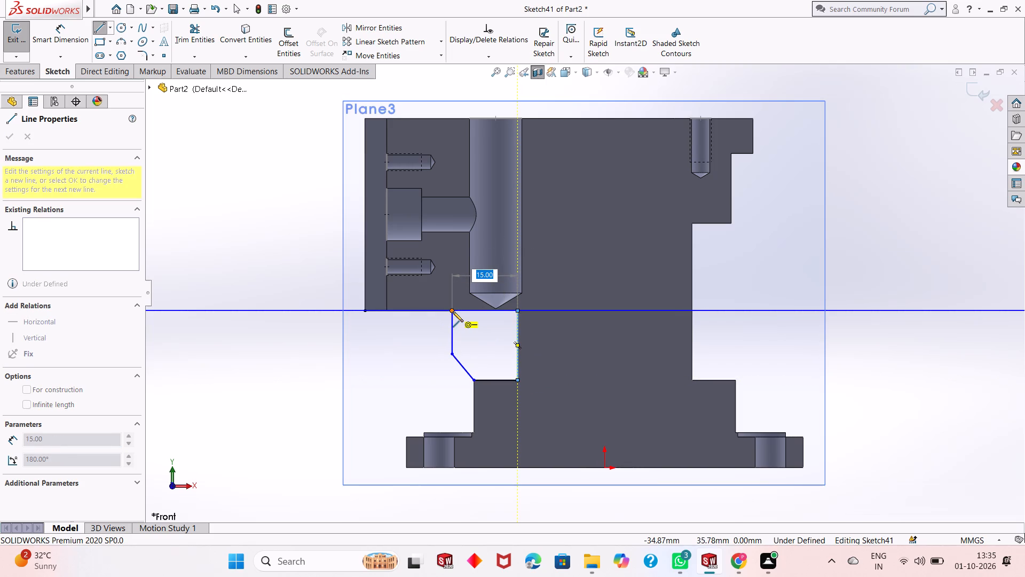
left_click(453, 311)
key("Escape")
key("Escape")
key("Escape")
key("Escape")
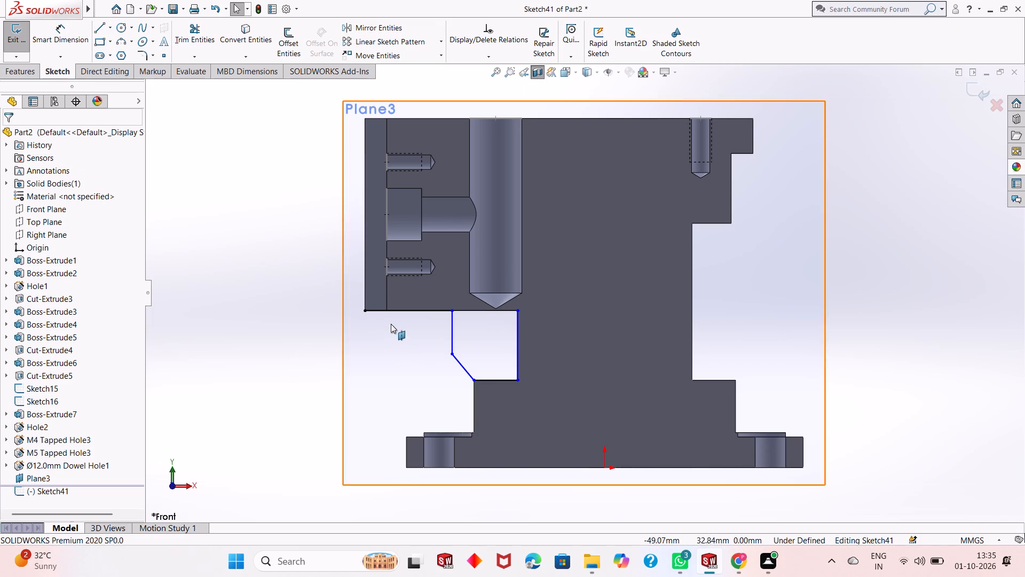
key("Escape")
key("Escape")
Delete the 20 mm horizontal line along the block's underside, keeping only the closed profile.
left_click(383, 313)
right_click(385, 325)
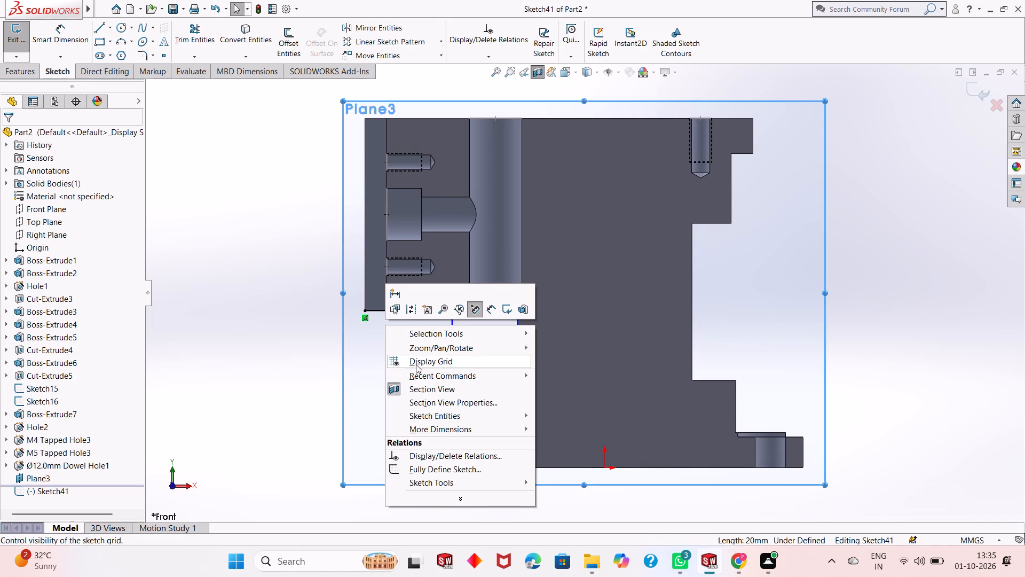
key("Escape")
key("Escape")
key("Escape")
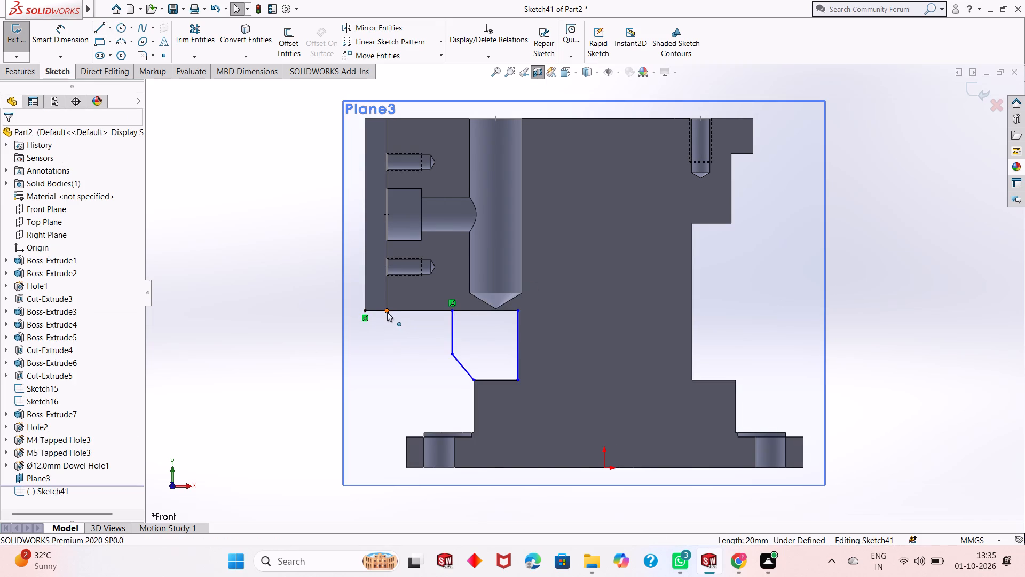
left_click(387, 312)
key("Escape")
key("Escape")
left_click(412, 311)
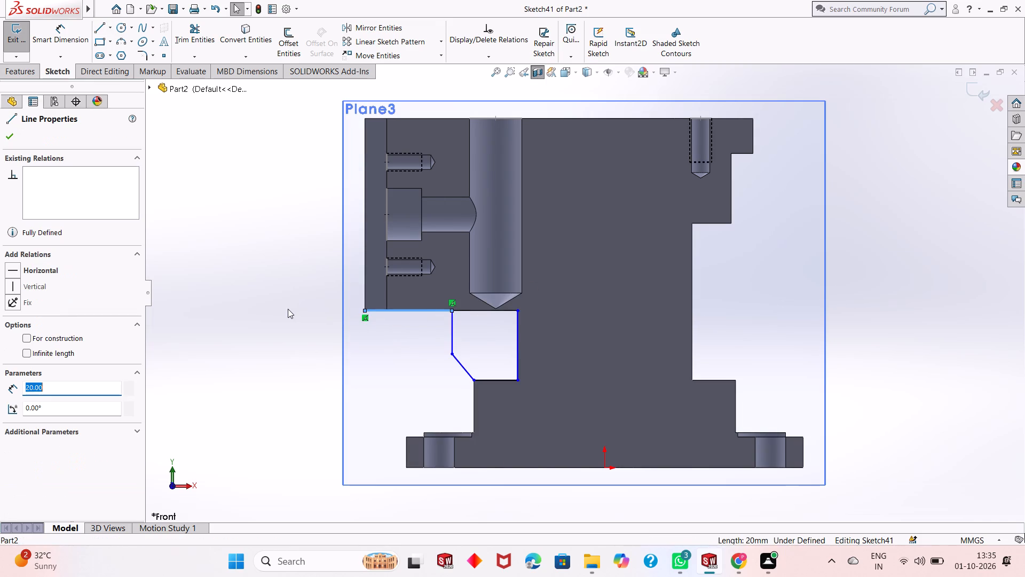
right_click(288, 309)
left_click(337, 481)
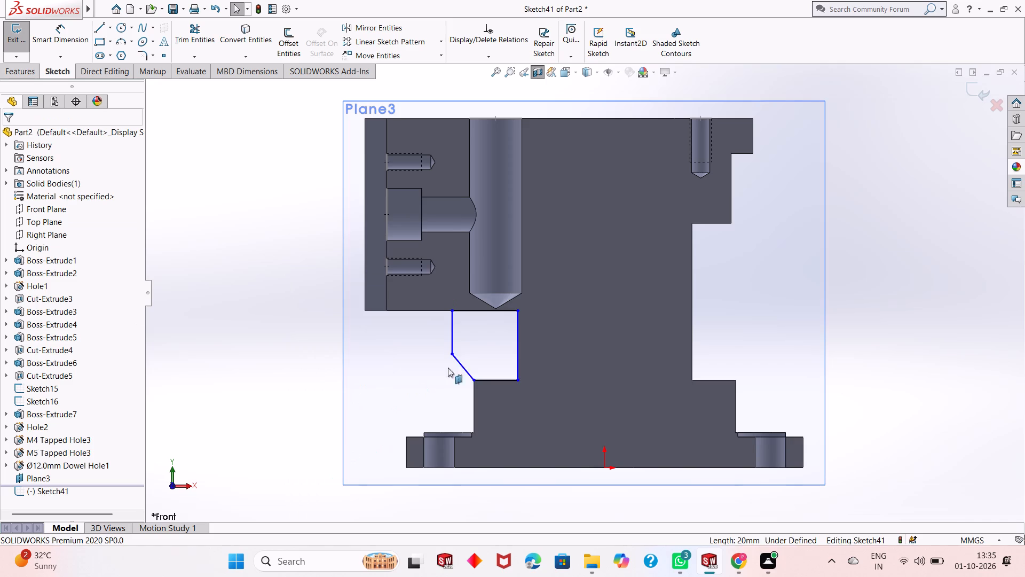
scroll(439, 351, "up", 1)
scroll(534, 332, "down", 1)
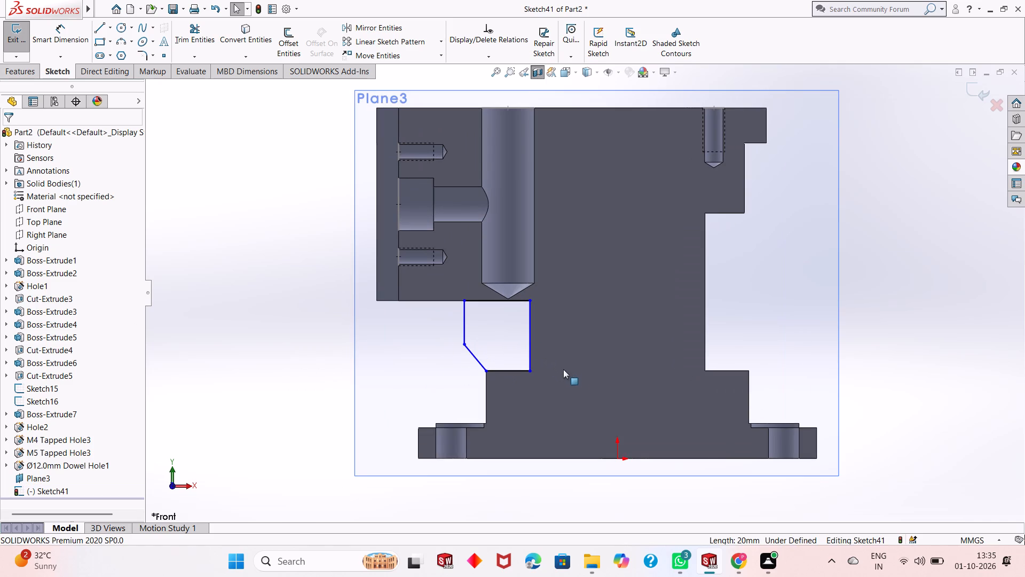
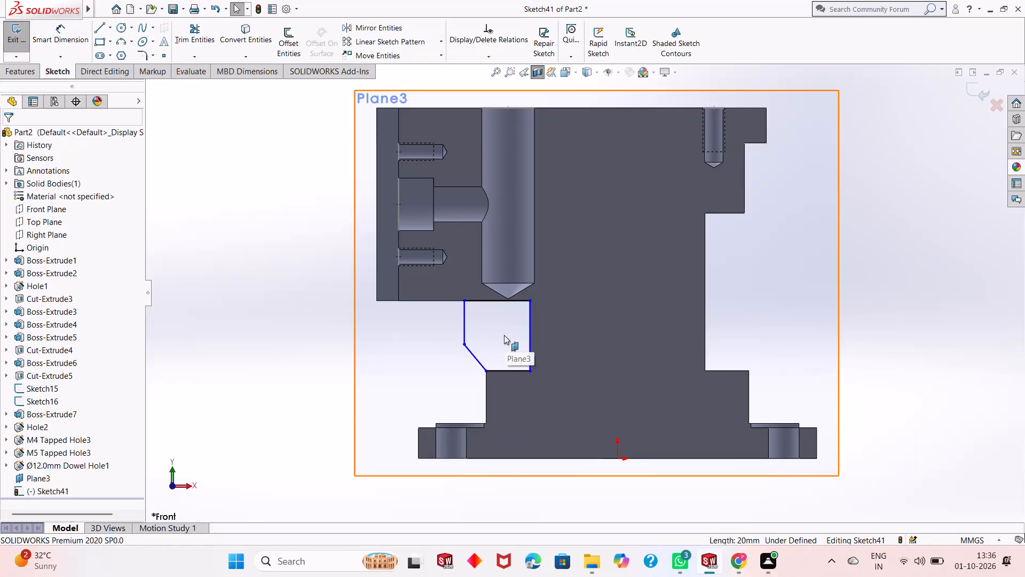
Draw a 15 mm horizontal line across the rib profile from the sloping line's upper end to the column side.
scroll(526, 348, "up", 1)
scroll(563, 331, "down", 2)
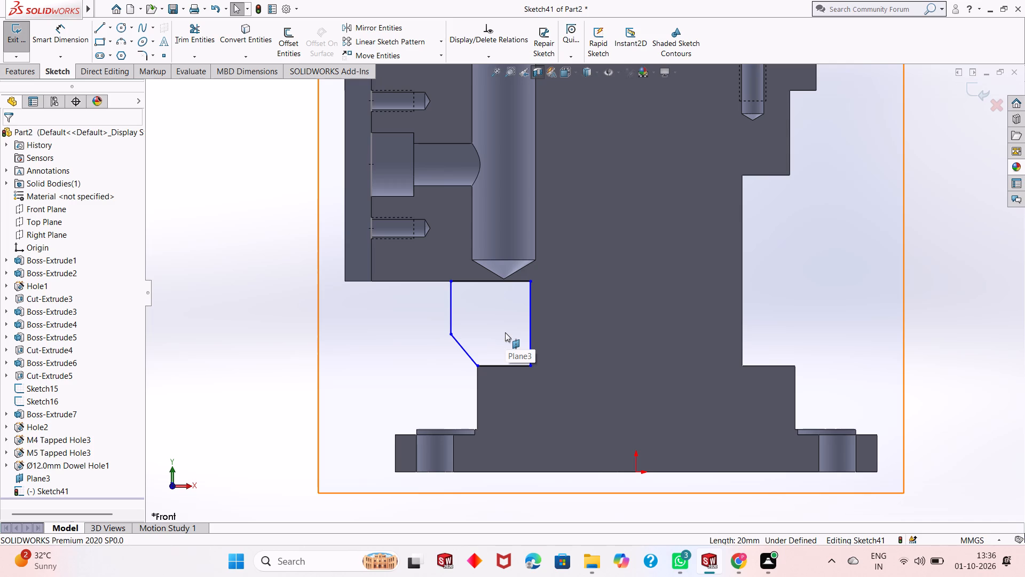
scroll(510, 306, "down", 1)
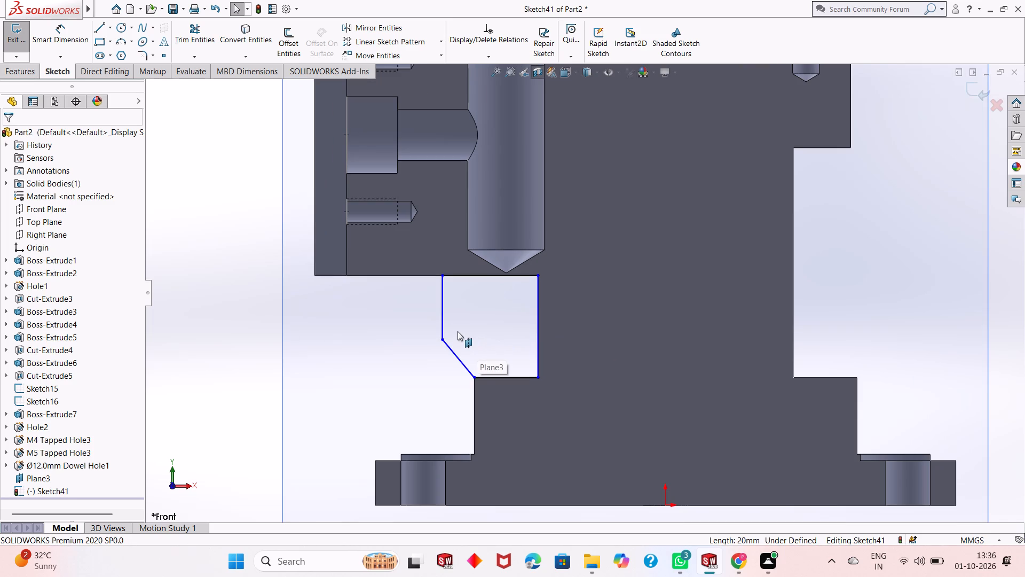
left_click(102, 26)
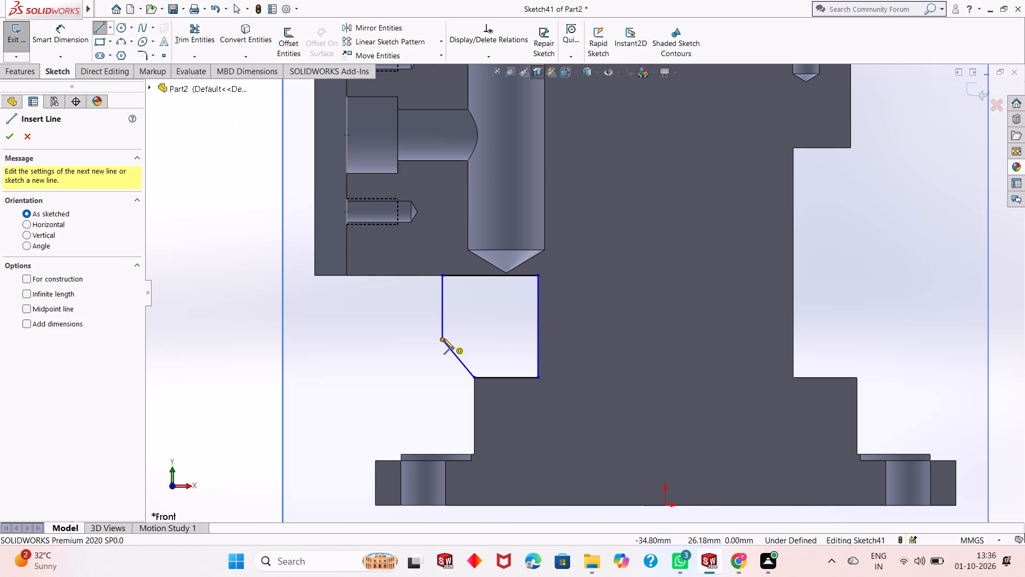
left_click(444, 339)
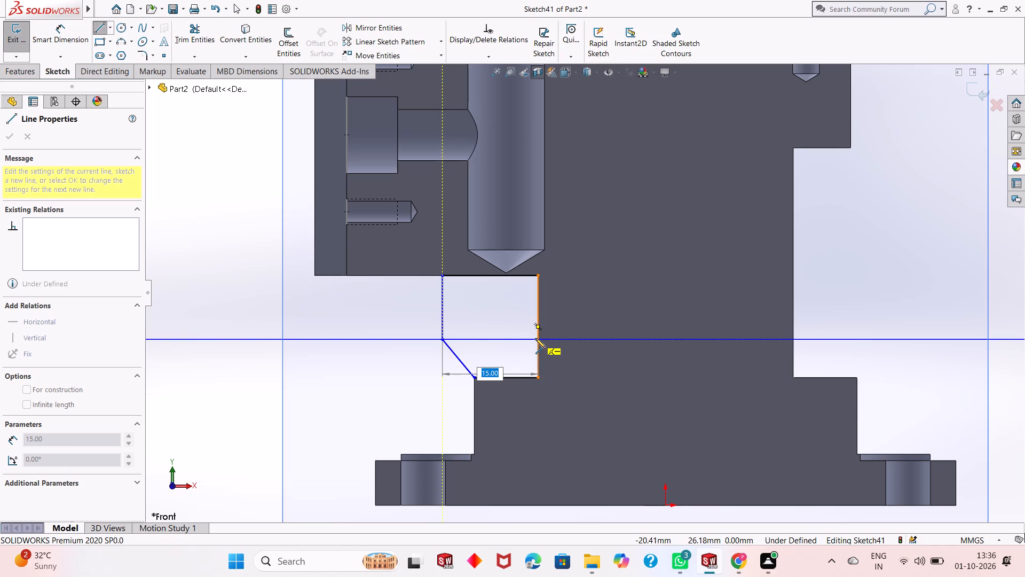
left_click(535, 338)
key("Escape")
key("Escape")
key("Escape")
key("Escape")
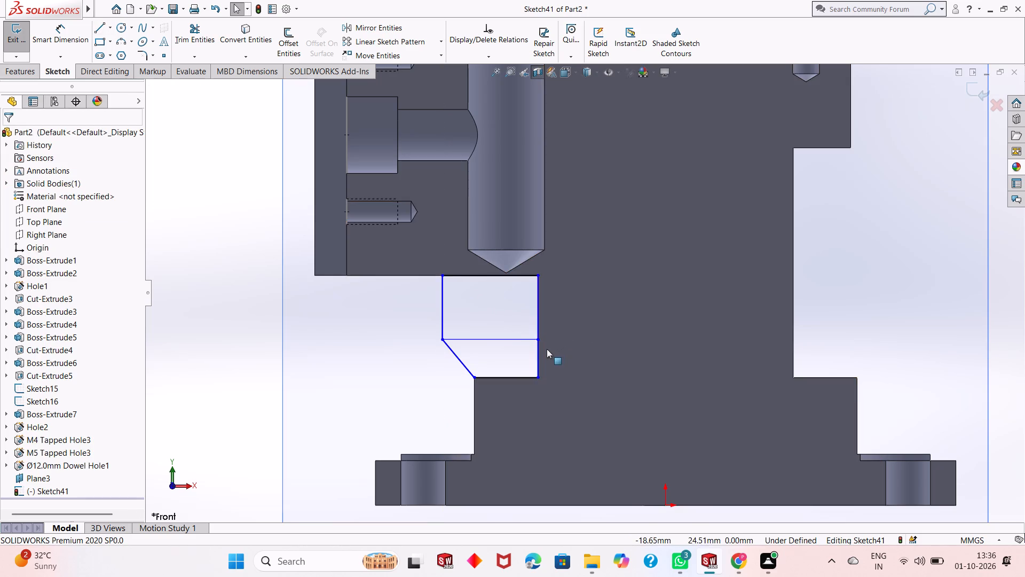
key("Escape")
key("Escape")
key("Escape")
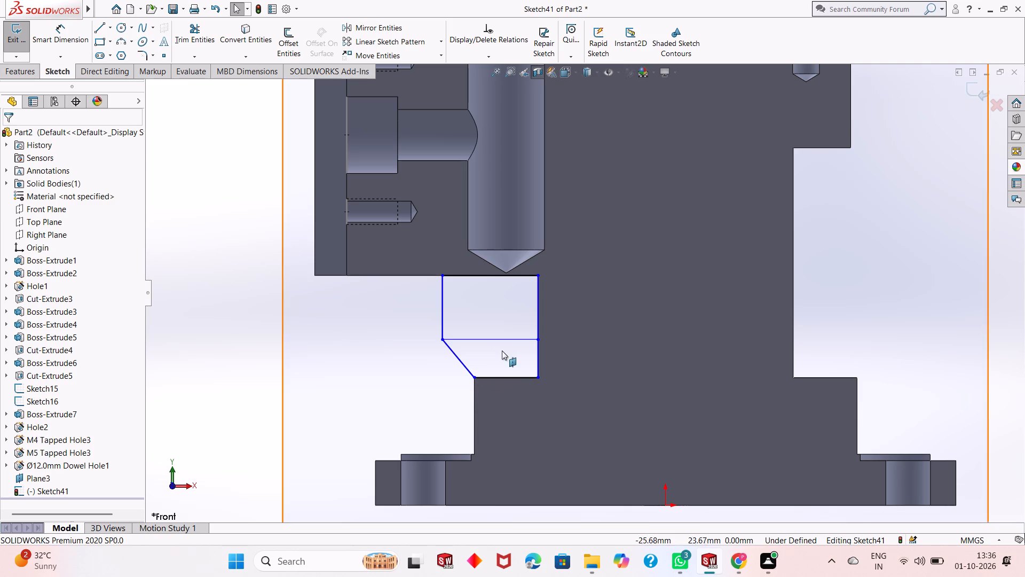
Dimension the length of the profile's horizontal edge along the side block's underside.
scroll(525, 328, "up", 3)
middle_click_drag(367, 363, 367, 364)
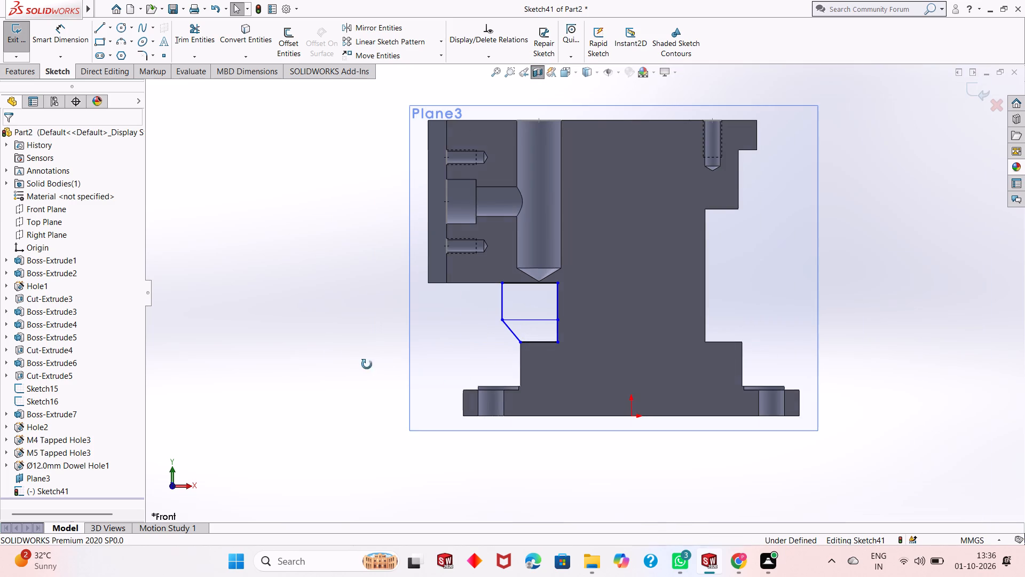
middle_click_drag(367, 364, 403, 390)
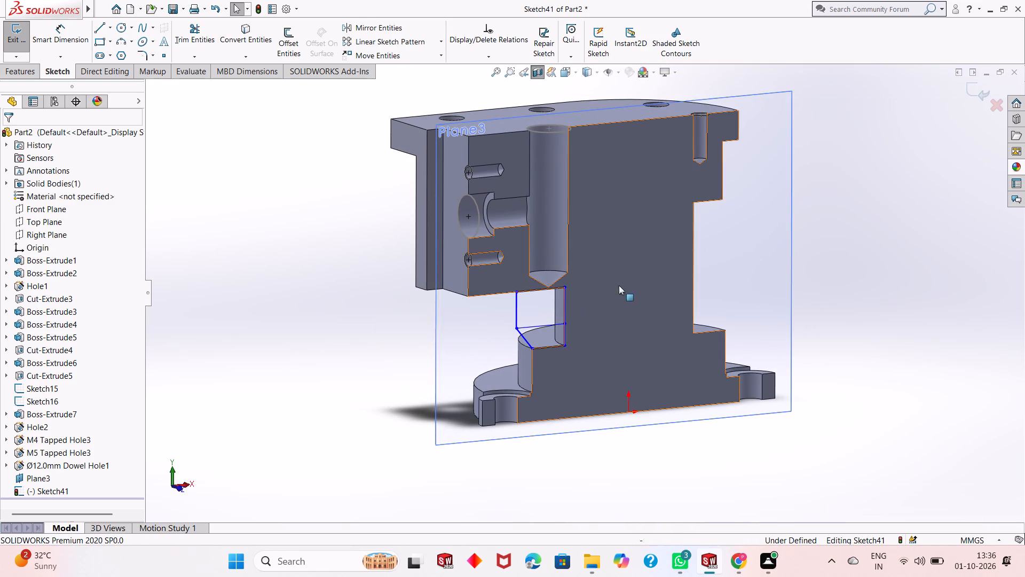
scroll(579, 311, "down", 1)
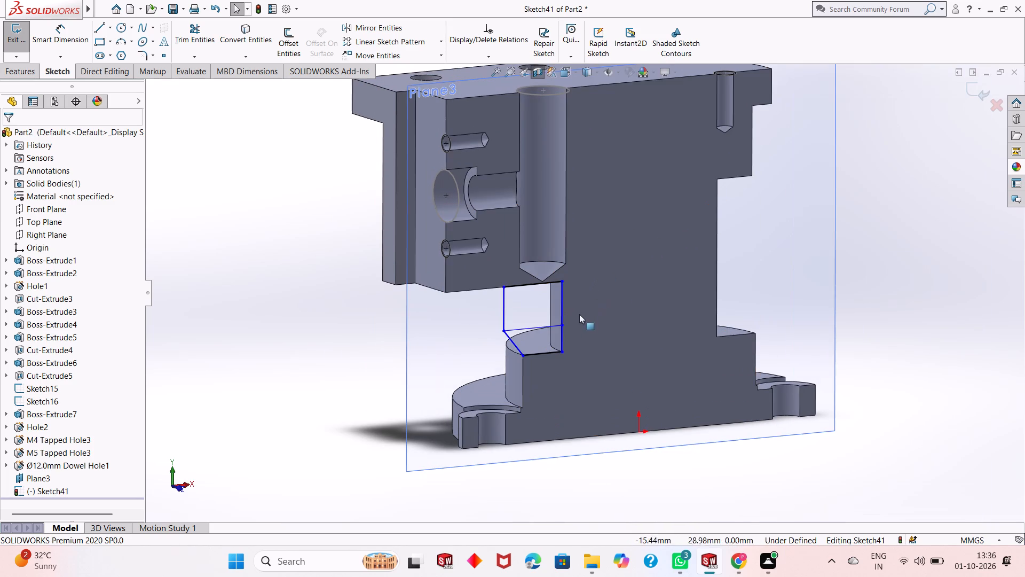
scroll(578, 313, "down", 1)
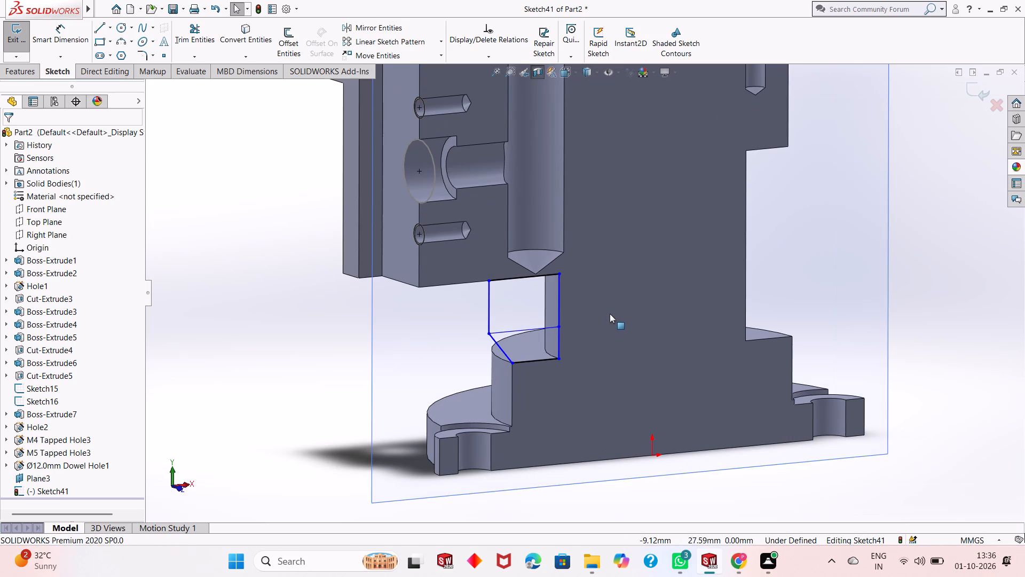
middle_click_drag(610, 315, 625, 323)
scroll(622, 352, "up", 1)
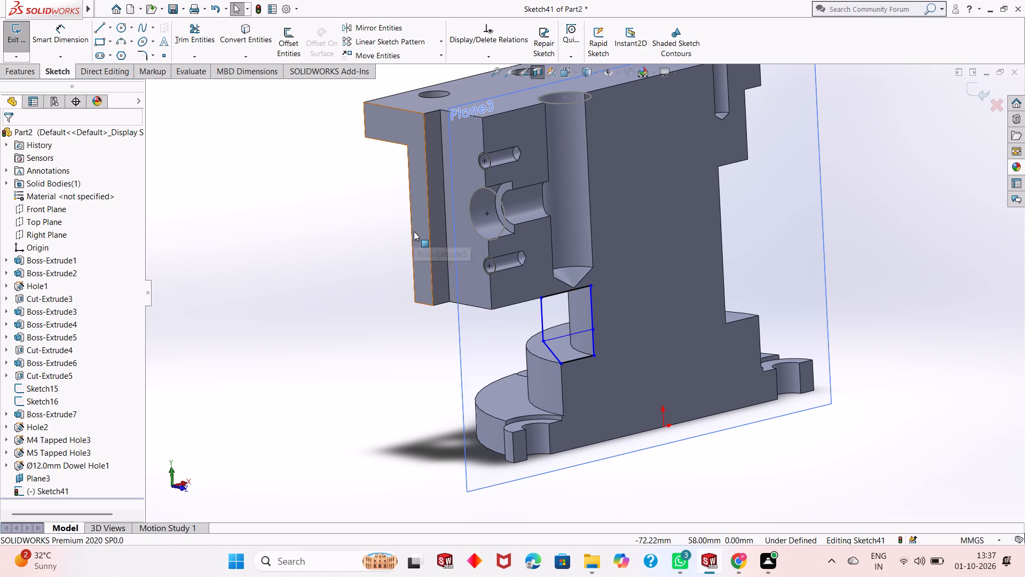
key("ctrl+8")
scroll(506, 368, "down", 2)
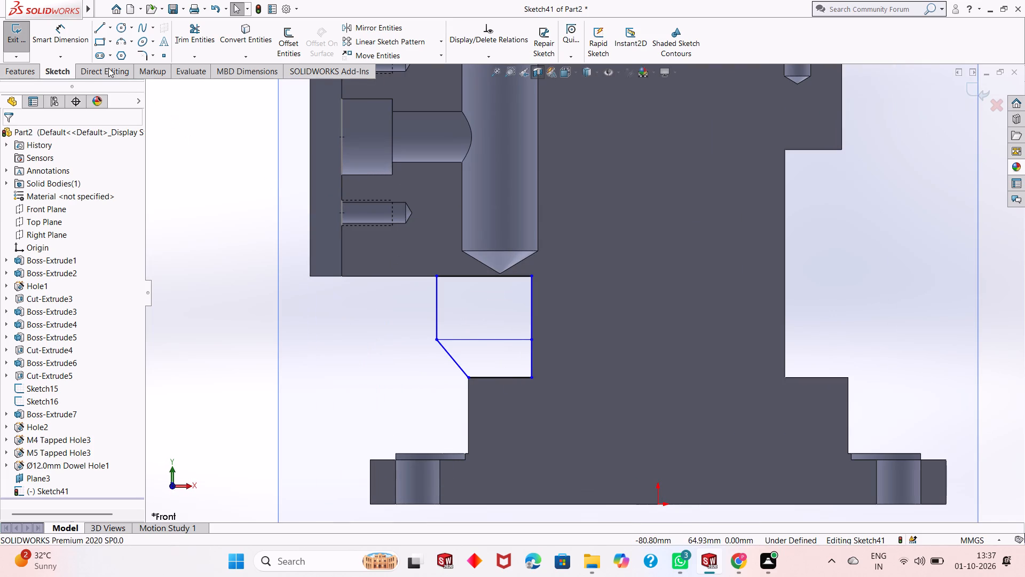
left_click(75, 45)
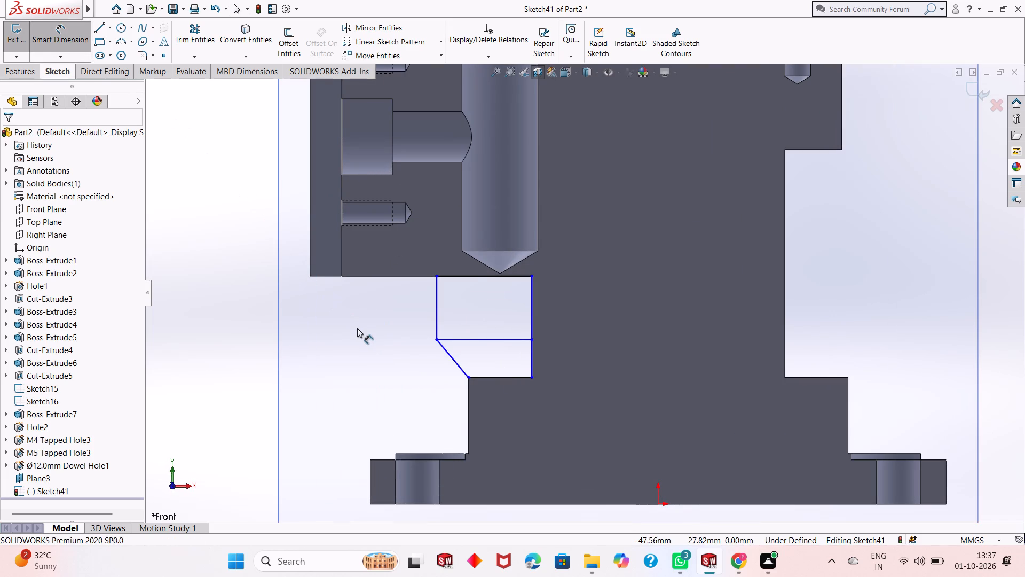
left_click(471, 277)
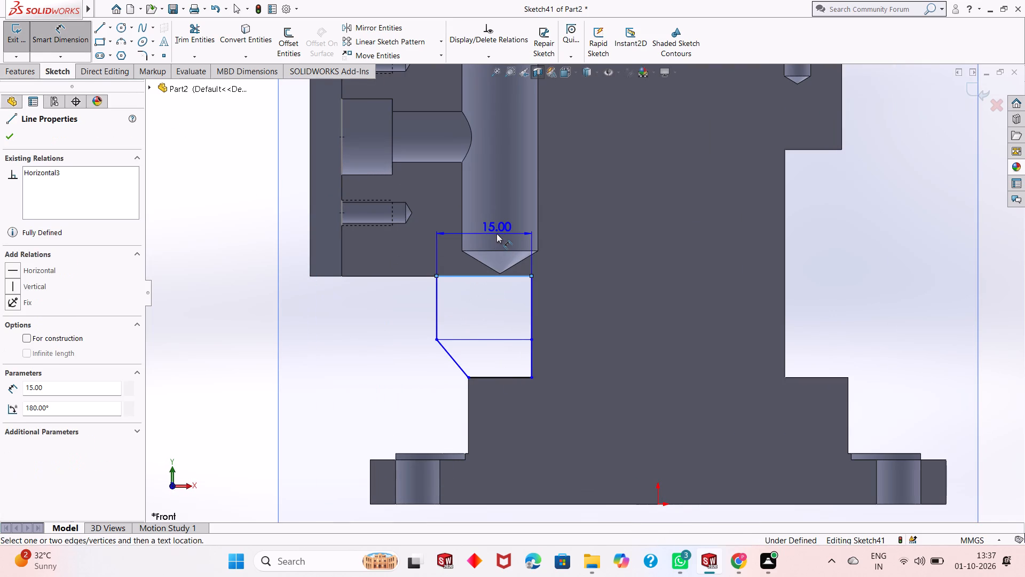
left_click(496, 233)
key("Return")
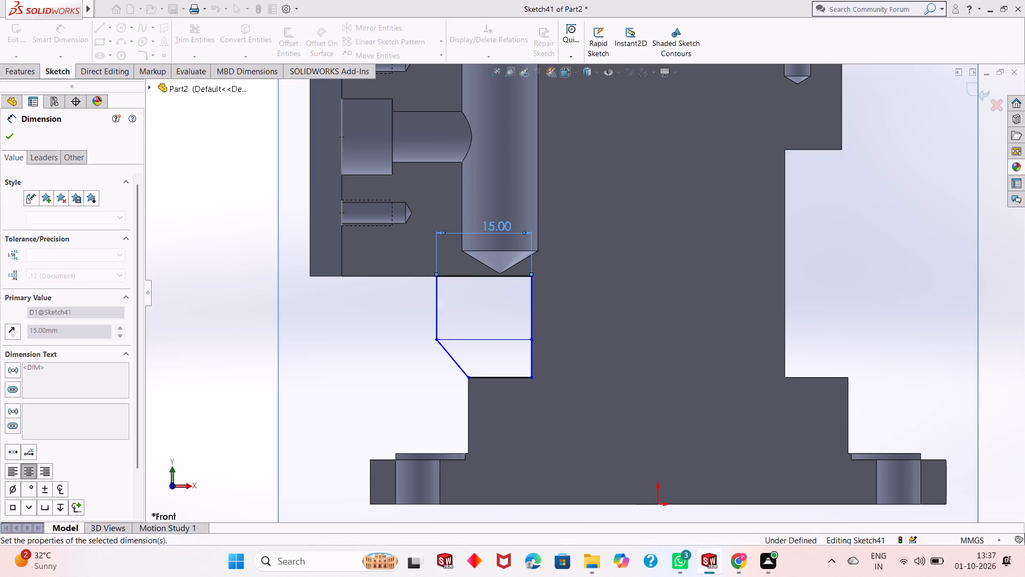
Dimension the vertical distance from the block's underside to the slope's upper corner, and the length of the profile's bottom edge.
left_click(351, 278)
left_click(435, 339)
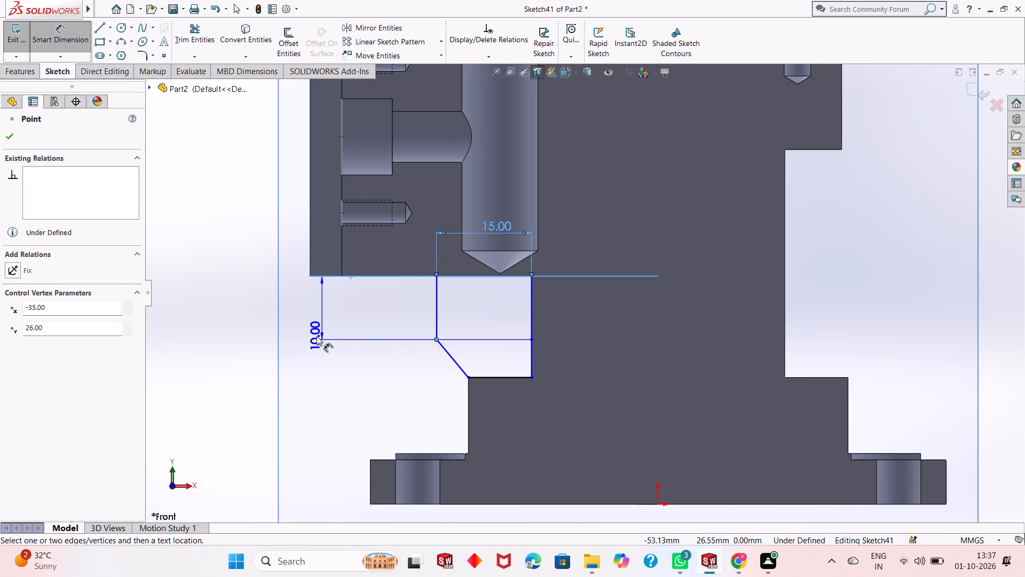
left_click(259, 340)
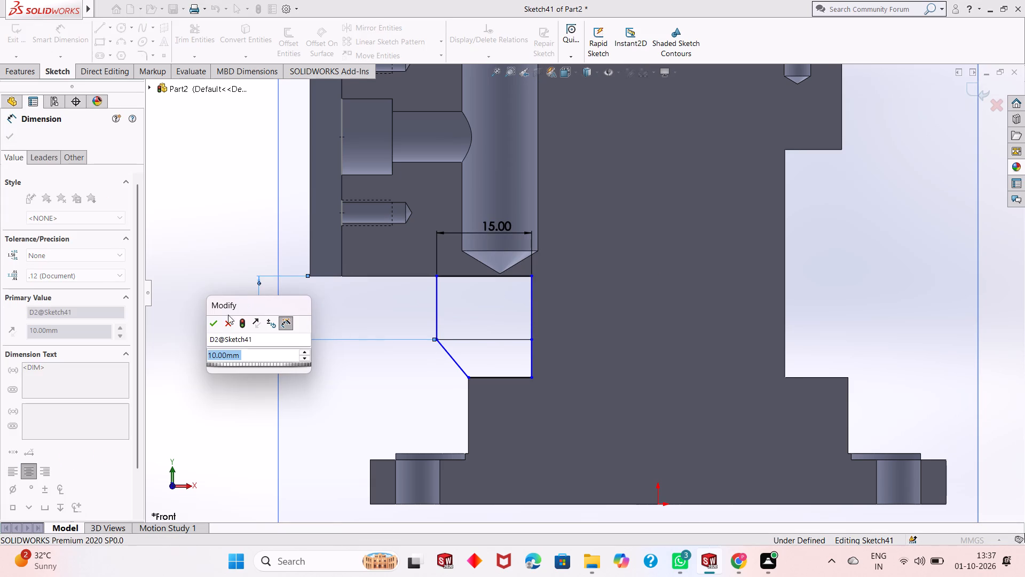
left_click(215, 324)
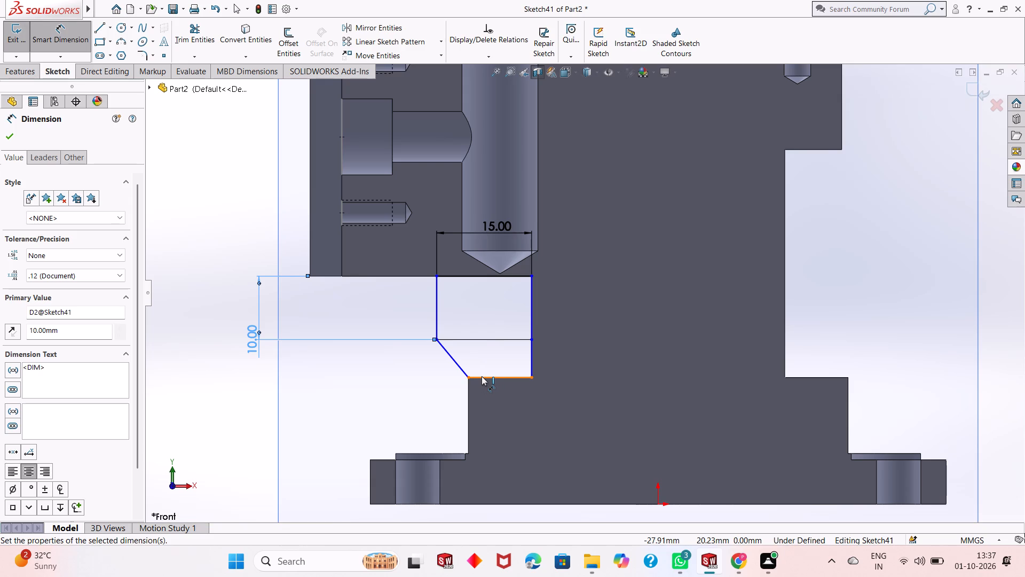
left_click(482, 376)
left_click(492, 402)
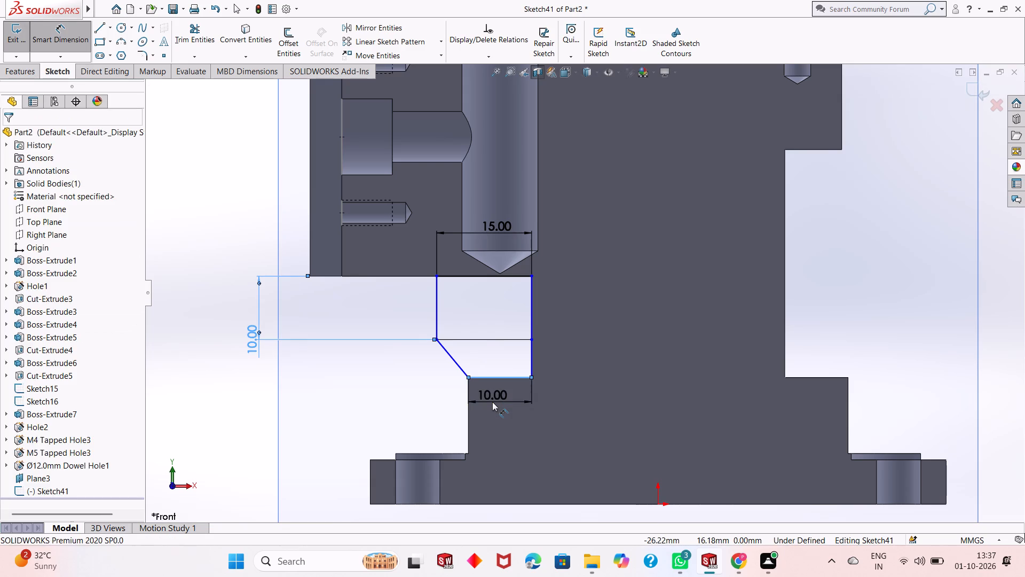
key("Return")
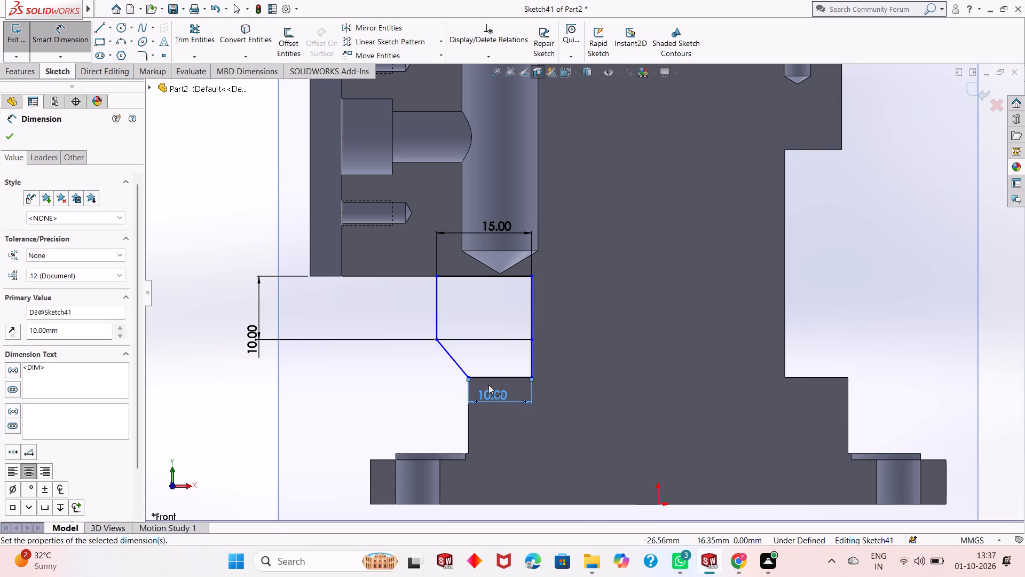
Add a driven dimension for the height of the profile's vertical line along the column.
left_click(533, 304)
left_click(564, 298)
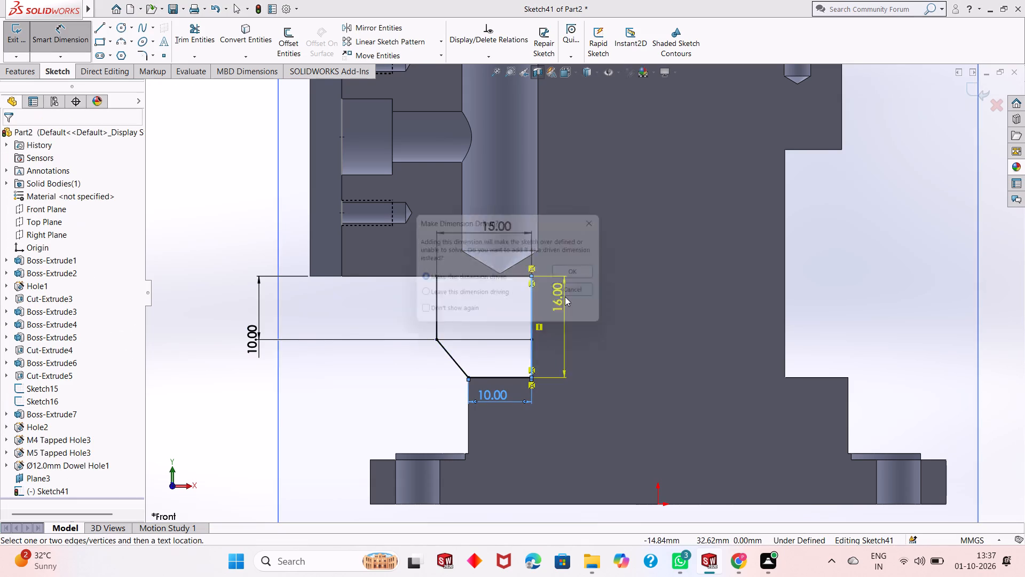
key("Return")
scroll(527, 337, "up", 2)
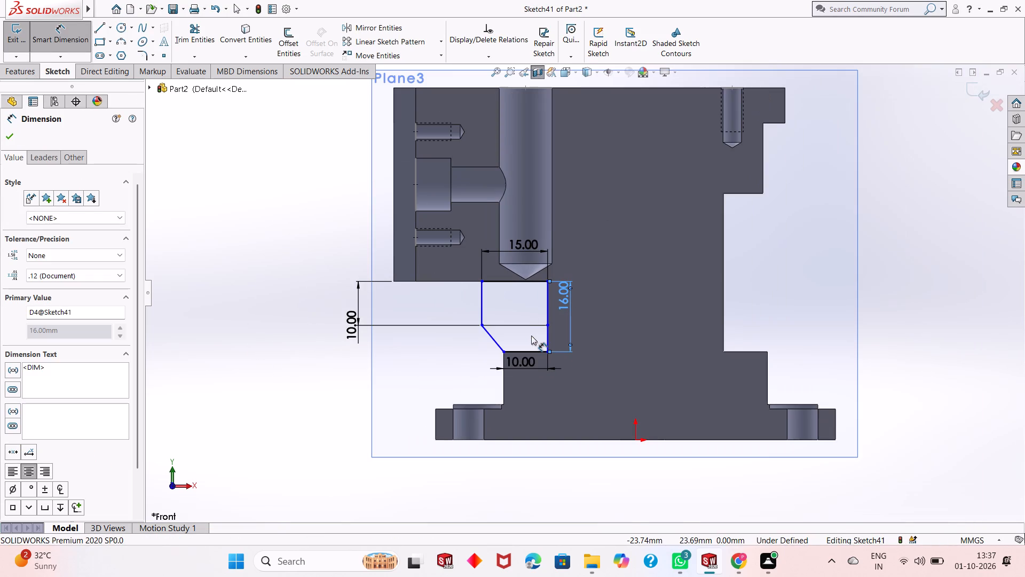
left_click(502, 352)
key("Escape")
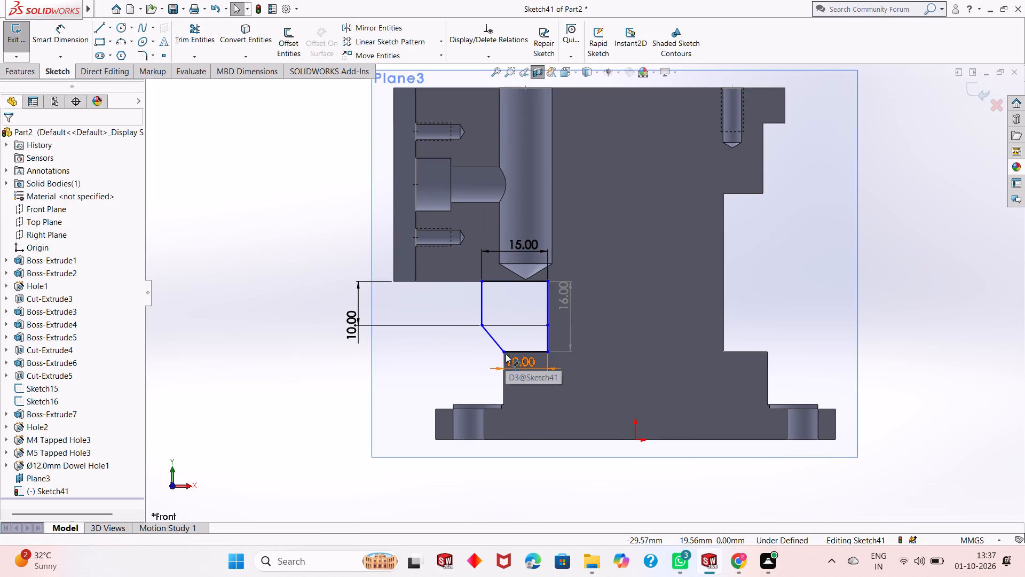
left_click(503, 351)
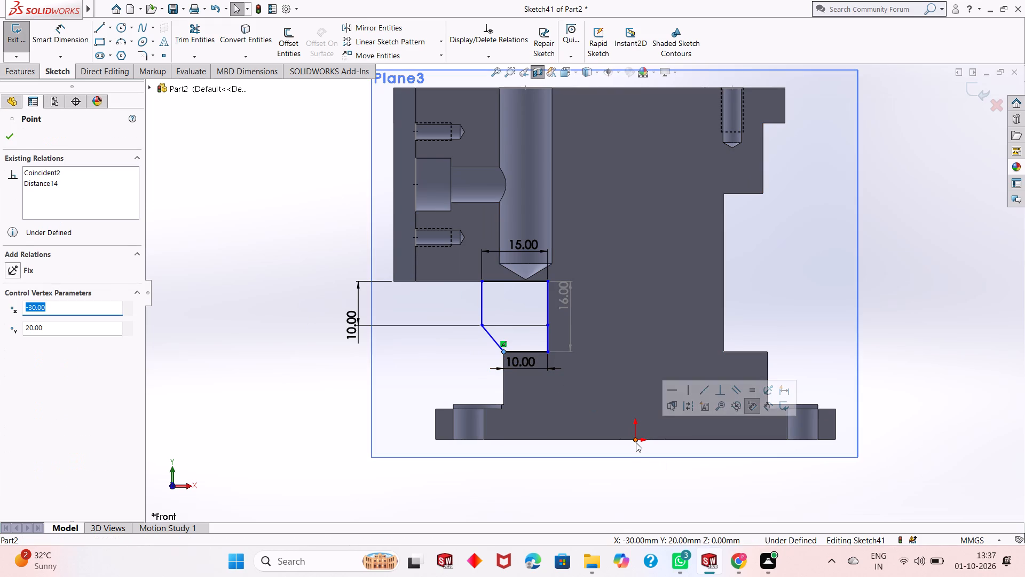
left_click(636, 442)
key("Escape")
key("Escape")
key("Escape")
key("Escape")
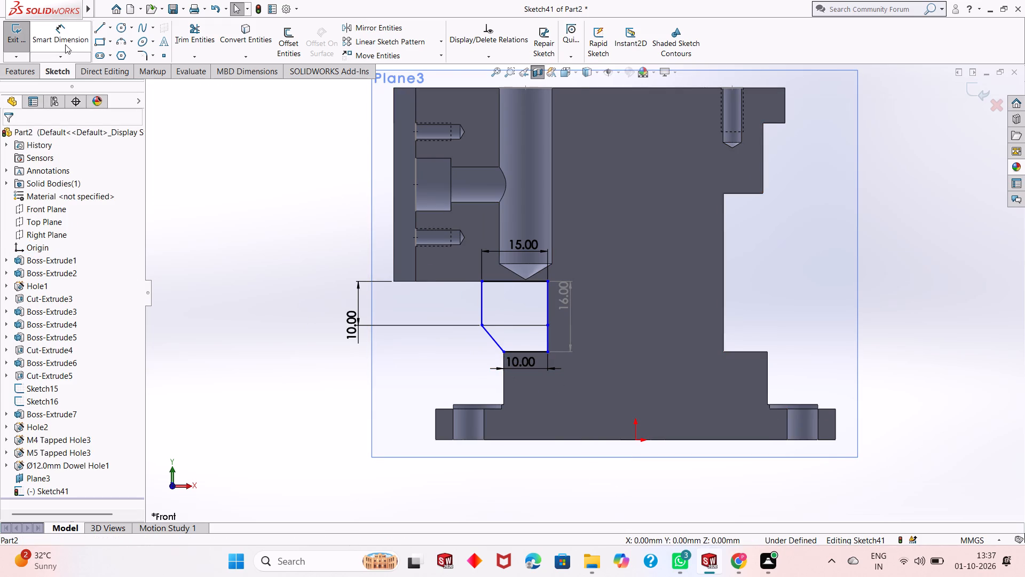
Dimension the horizontal distance from the slope's lower corner to the origin and finish dimensioning.
left_click(65, 44)
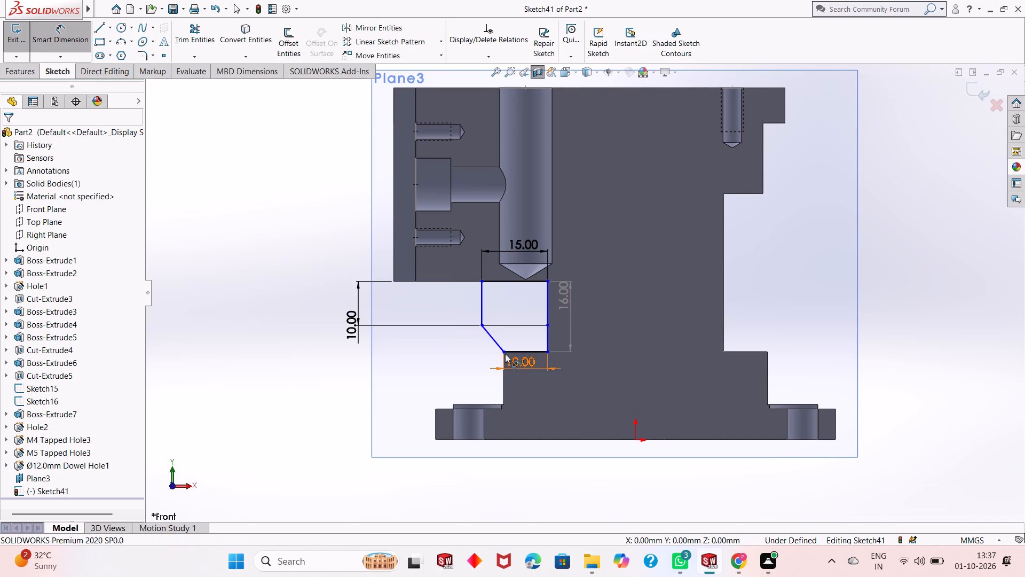
left_click(503, 350)
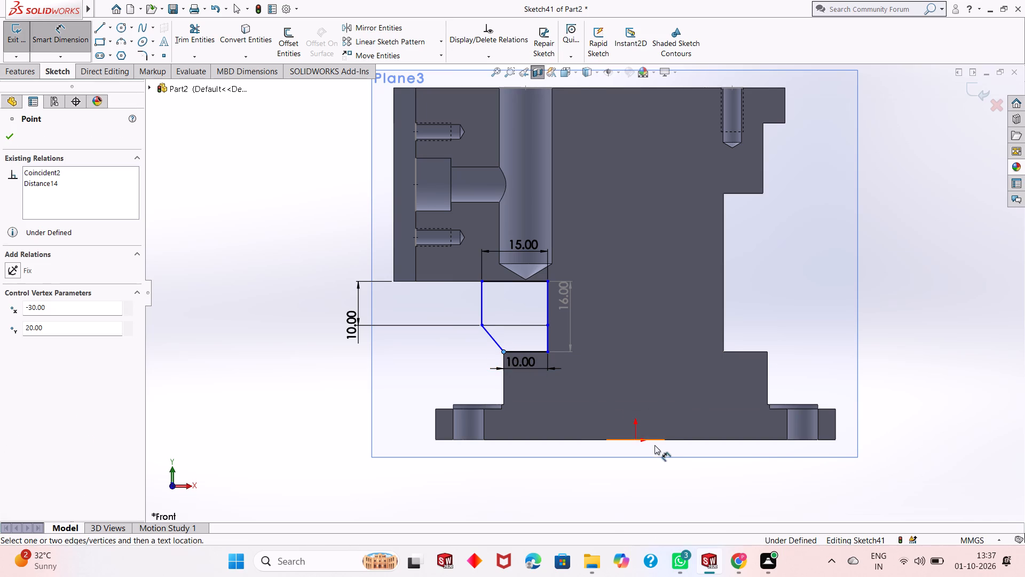
left_click(635, 441)
left_click(601, 490)
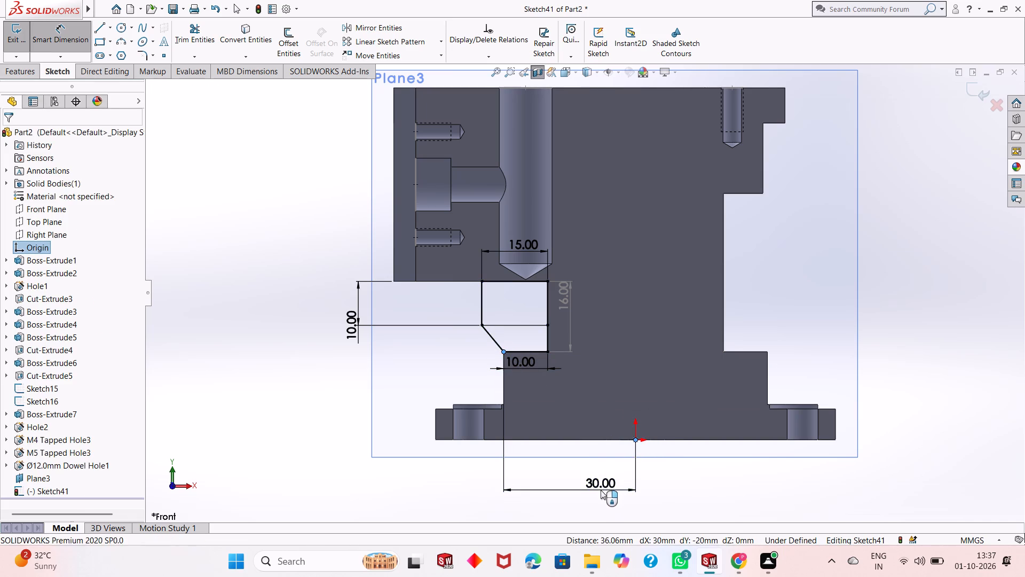
key("Return")
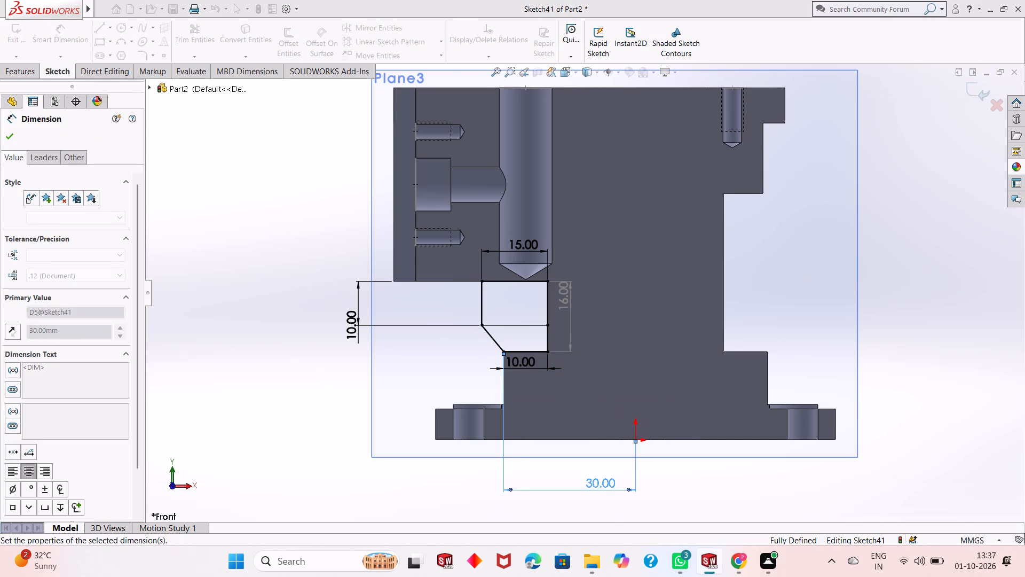
right_click(273, 310)
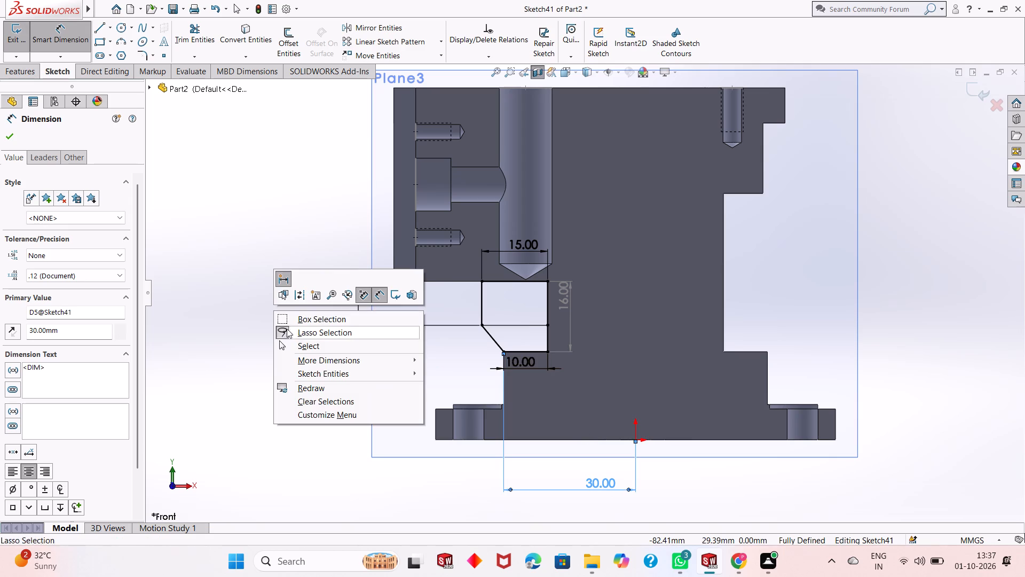
left_click(299, 344)
Examine the dimensioned rib profile in 3D against the sectioned side block, column and stepped base.
scroll(571, 379, "up", 1)
middle_click_drag(565, 376, 565, 379)
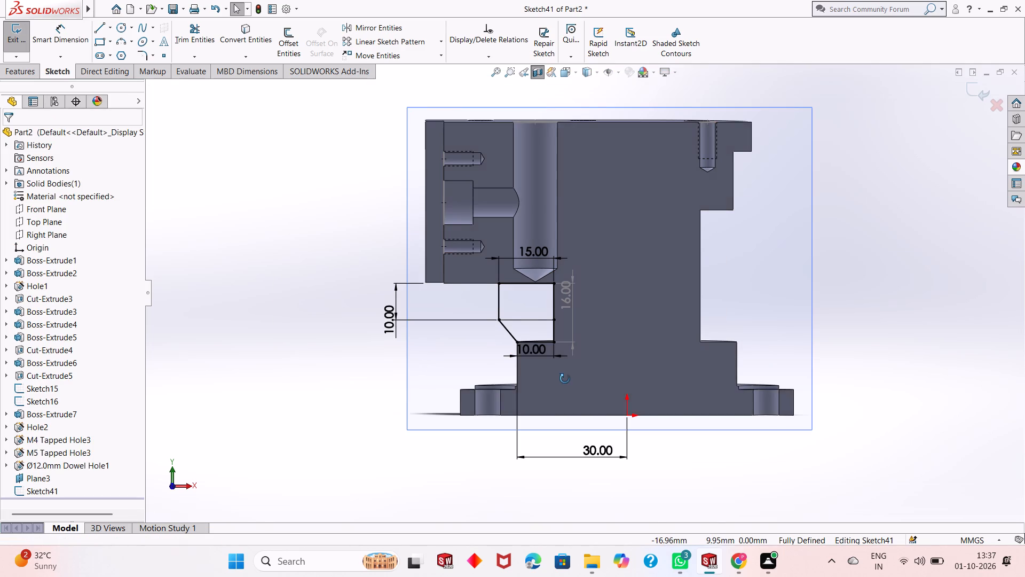
middle_click_drag(565, 379, 610, 403)
scroll(579, 330, "down", 1)
scroll(531, 285, "down", 1)
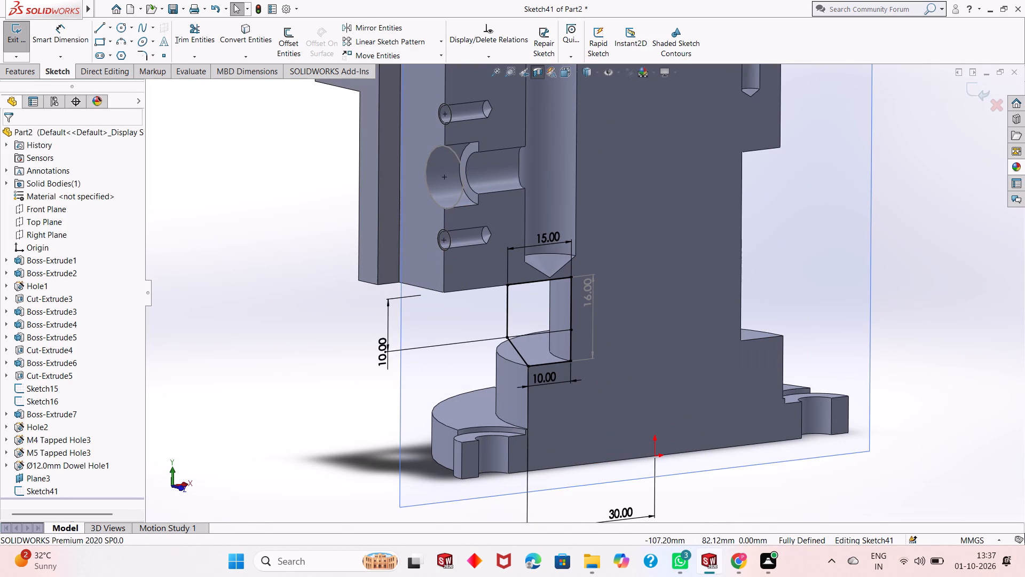
left_click(30, 72)
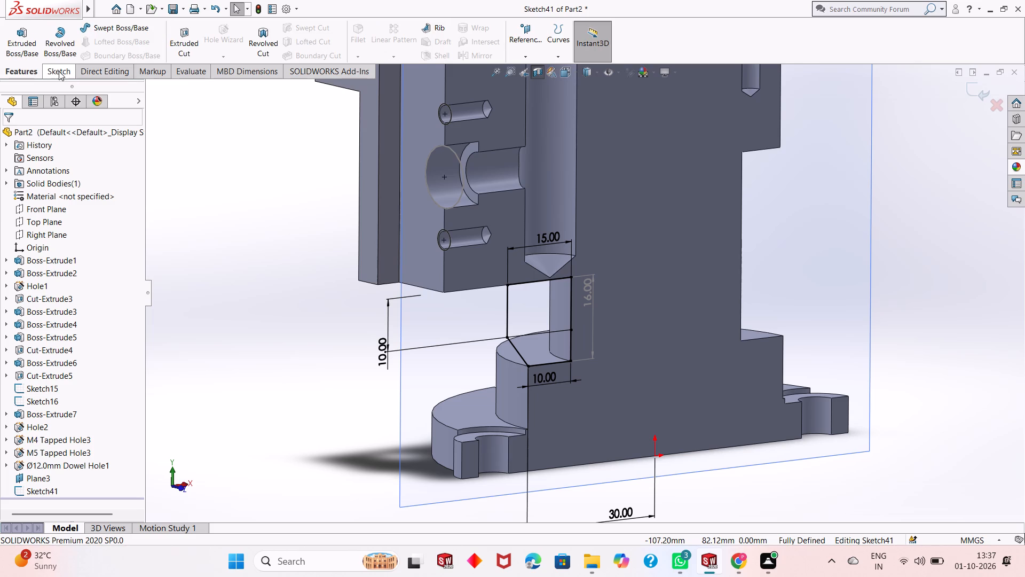
scroll(564, 337, "up", 1)
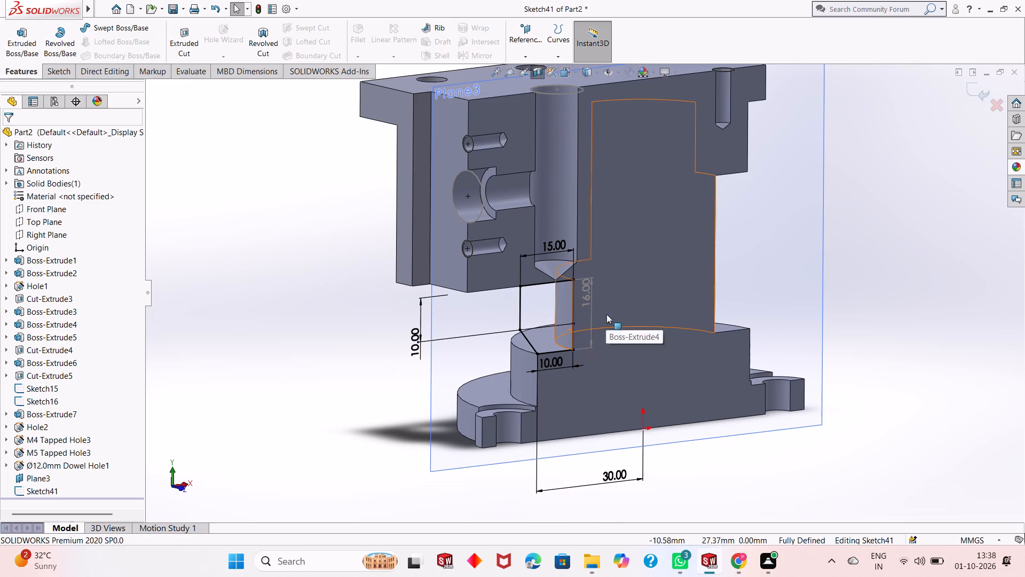
middle_click_drag(606, 314, 583, 321)
scroll(570, 346, "down", 2)
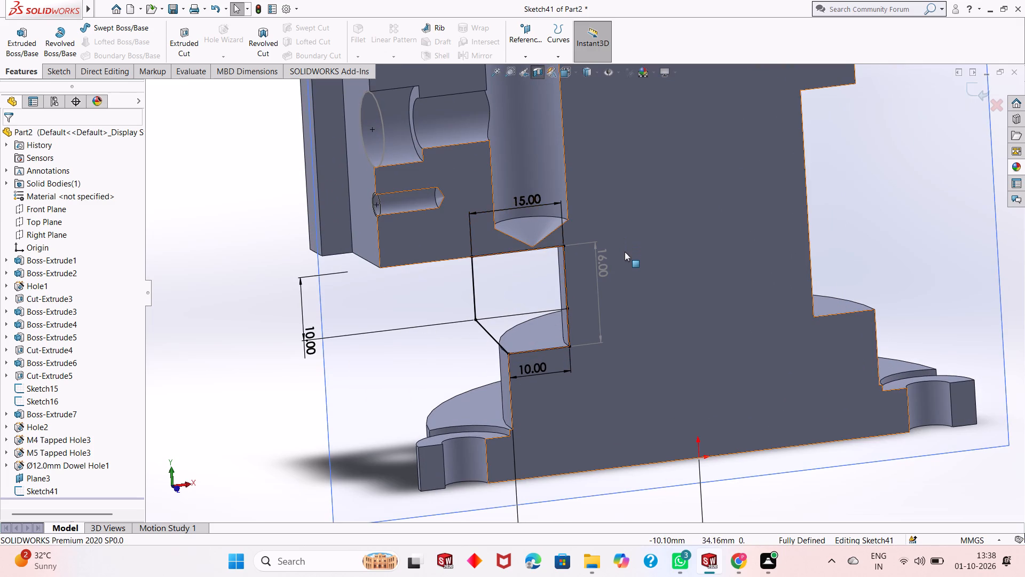
Delete the driven 16 mm height dimension beside the rib profile's vertical line along the column.
scroll(556, 398, "down", 3)
scroll(555, 346, "up", 2)
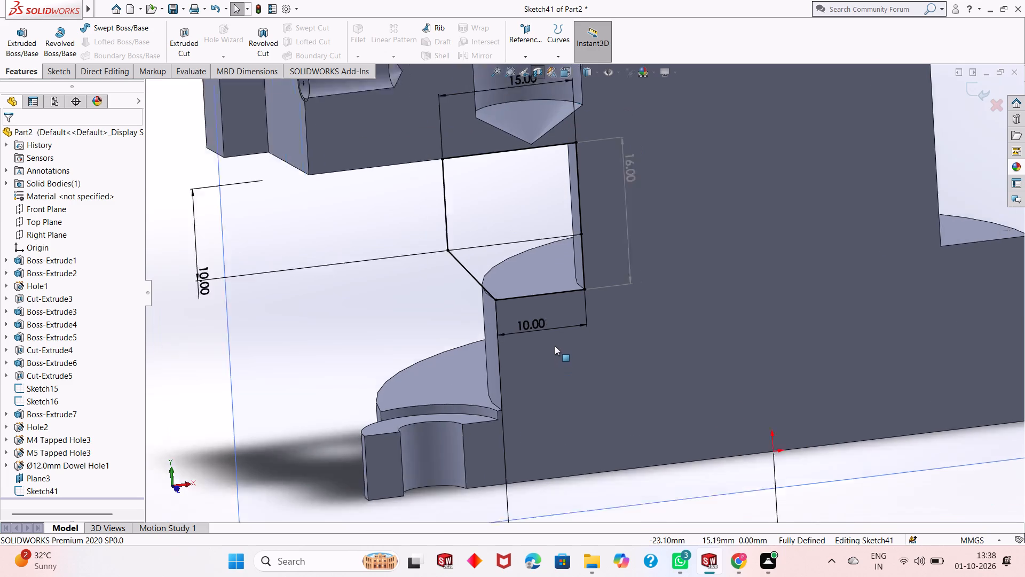
key("Escape")
key("Escape")
key("Escape")
right_click(622, 191)
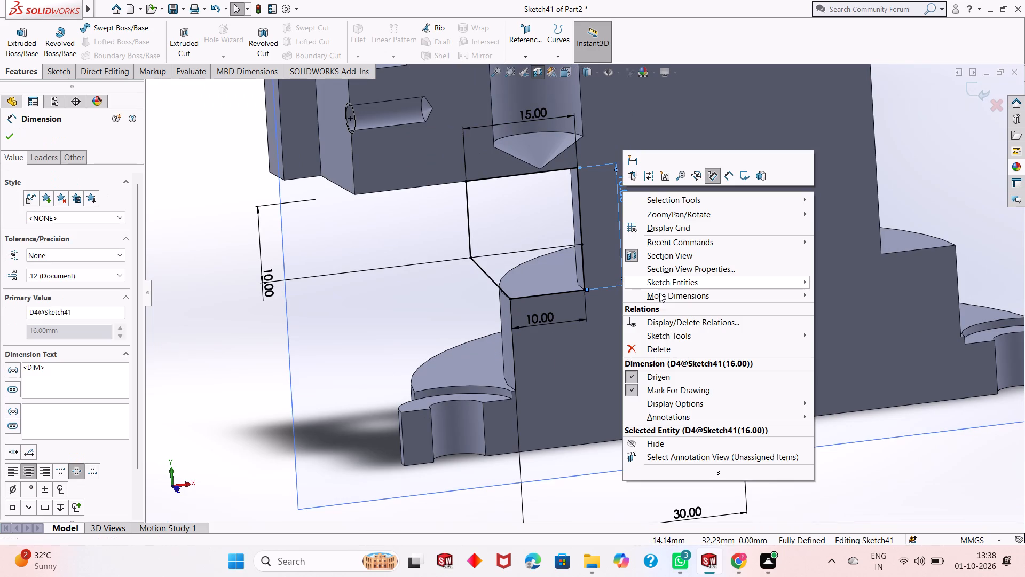
left_click(666, 345)
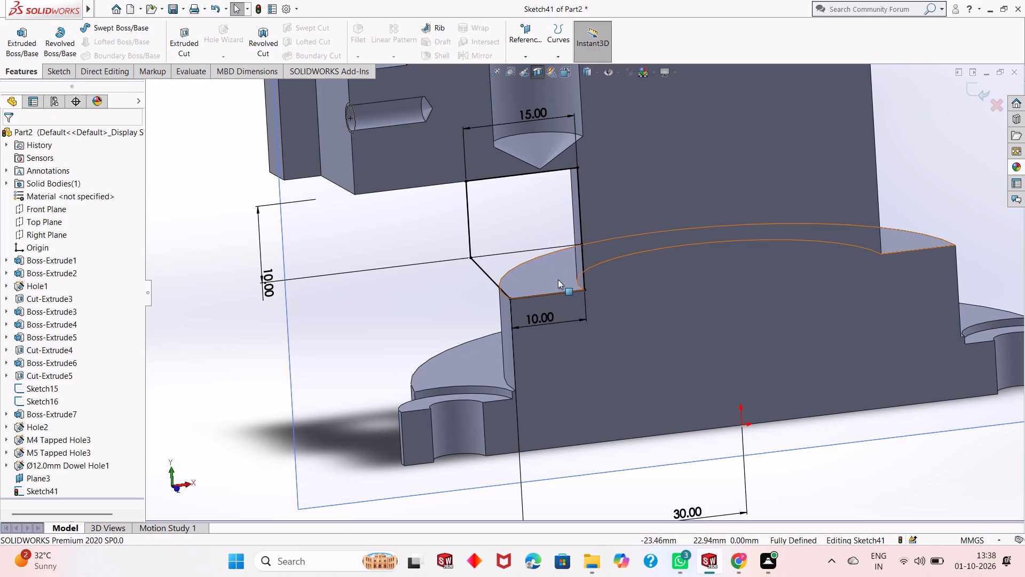
Examine the rib profile from several angles against the sectioned column, side block and stepped base.
scroll(558, 282, "up", 2)
scroll(526, 186, "down", 1)
scroll(589, 287, "up", 1)
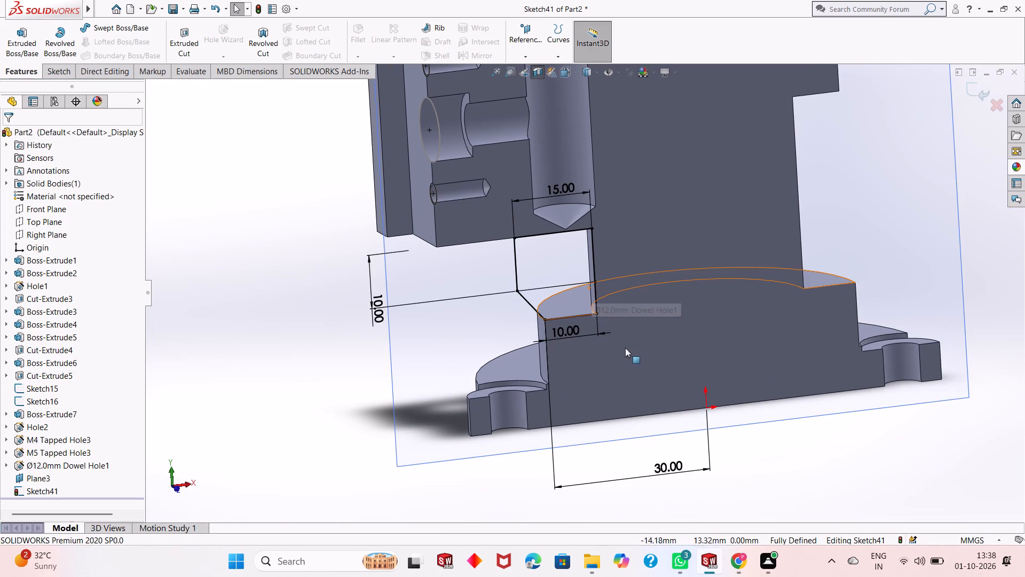
scroll(598, 314, "down", 2)
scroll(583, 330, "up", 2)
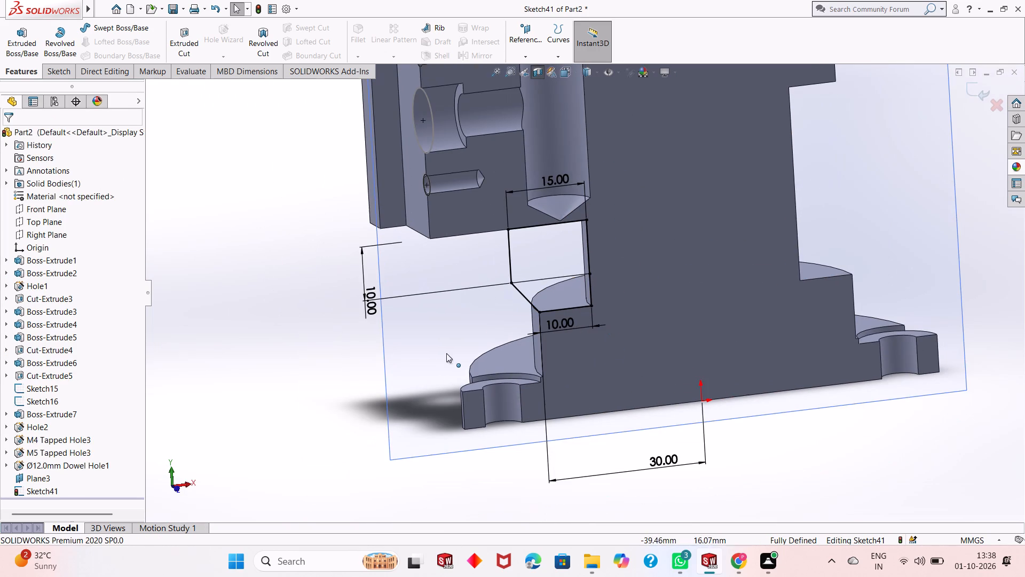
middle_click_drag(341, 366, 345, 362)
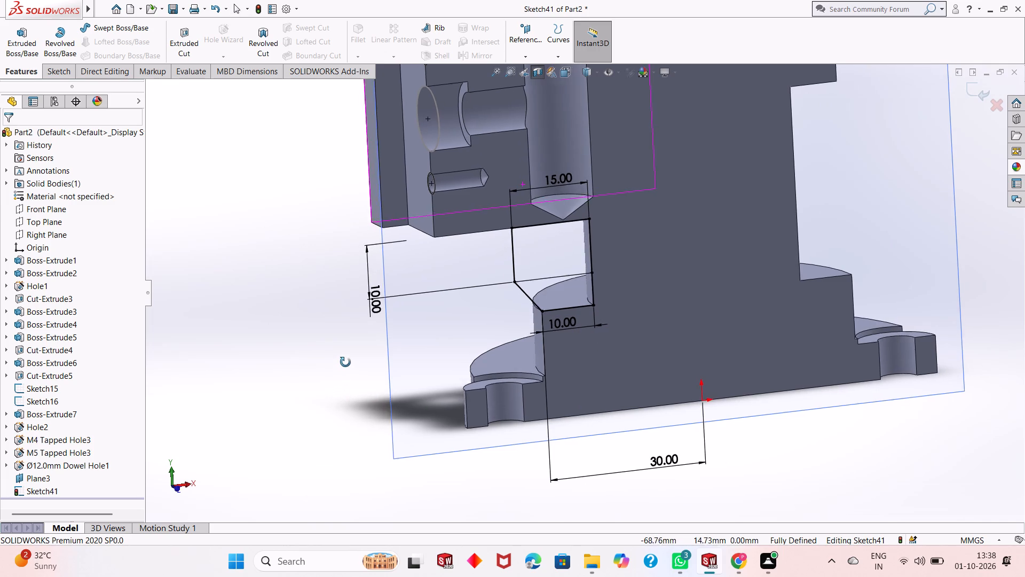
middle_click_drag(345, 362, 334, 368)
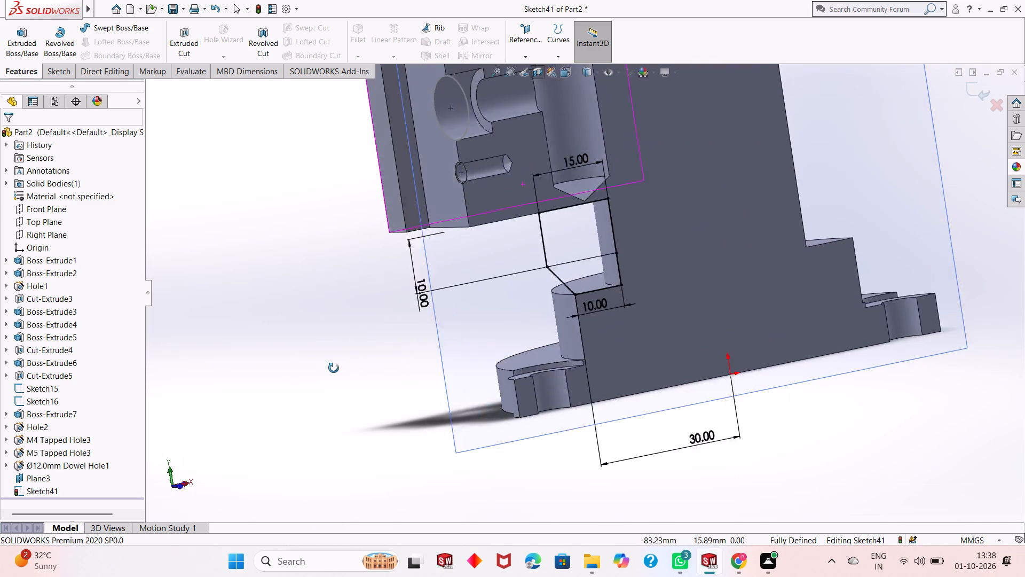
middle_click_drag(334, 368, 325, 372)
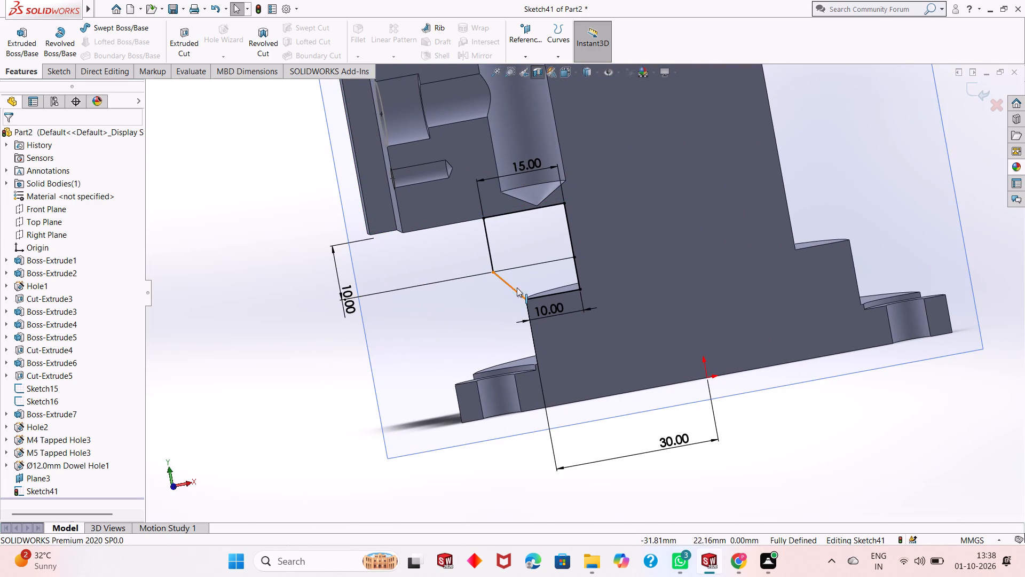
scroll(529, 264, "down", 1)
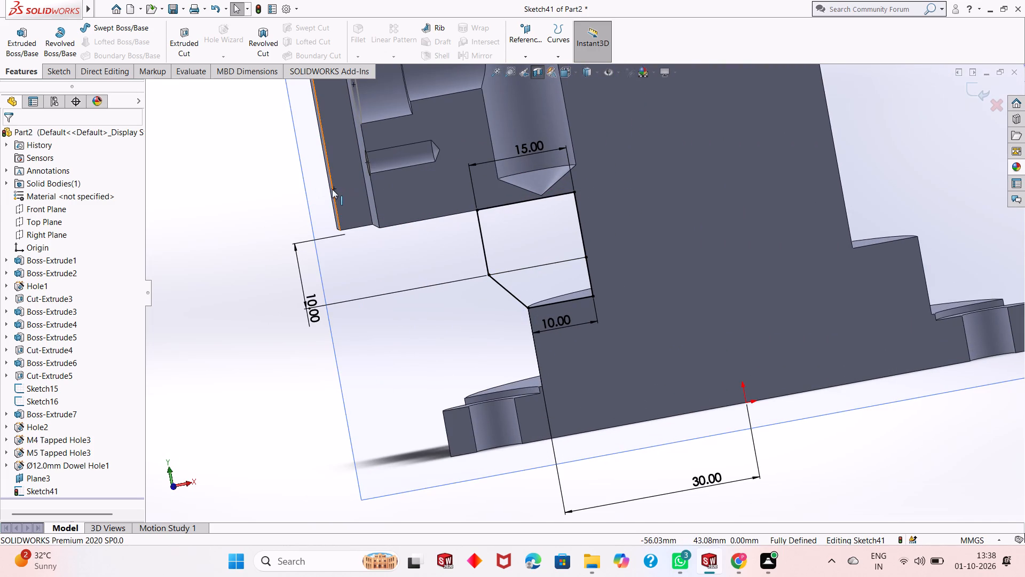
scroll(537, 303, "up", 1)
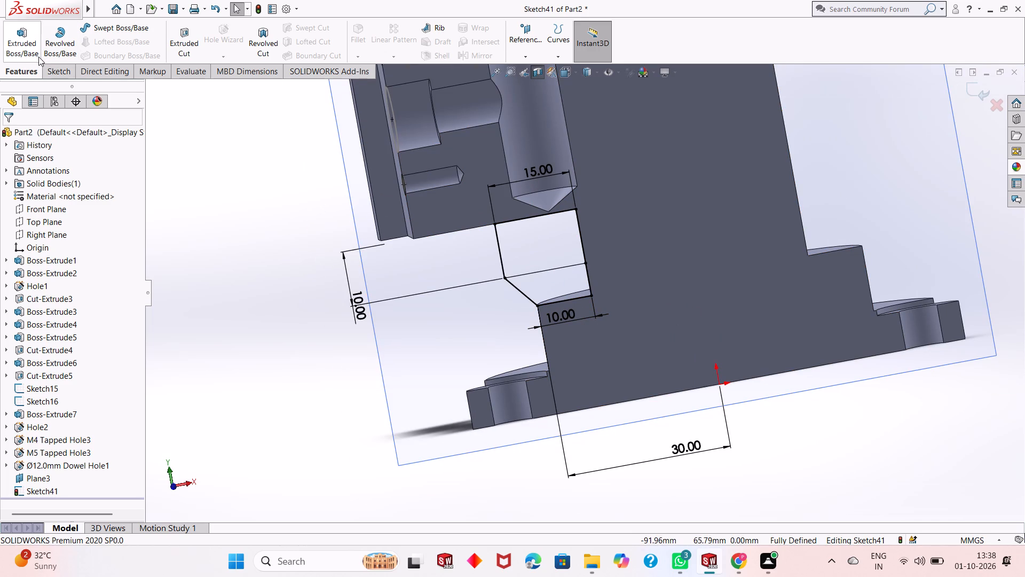
middle_click_drag(557, 234, 563, 237)
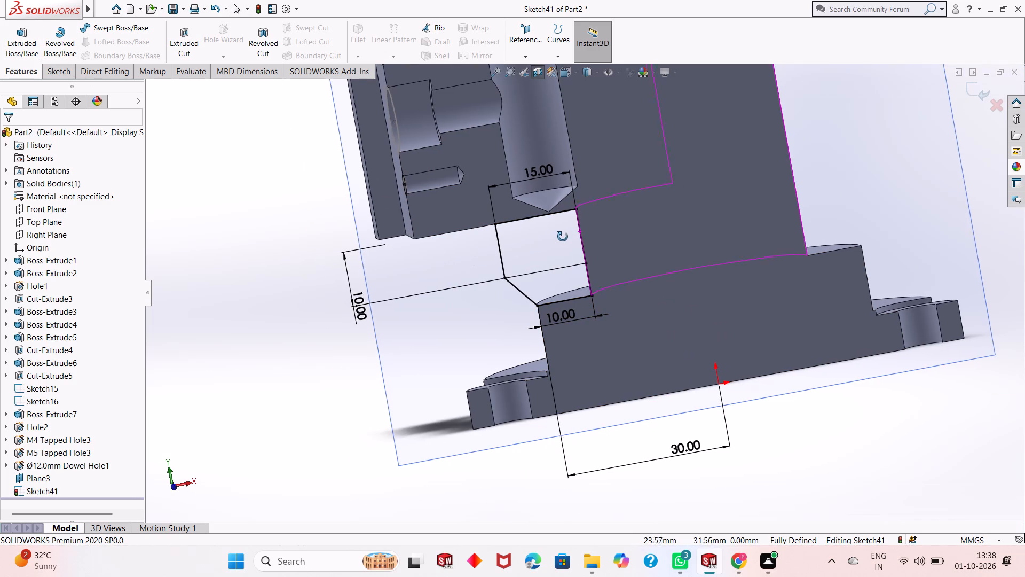
middle_click_drag(563, 237, 587, 233)
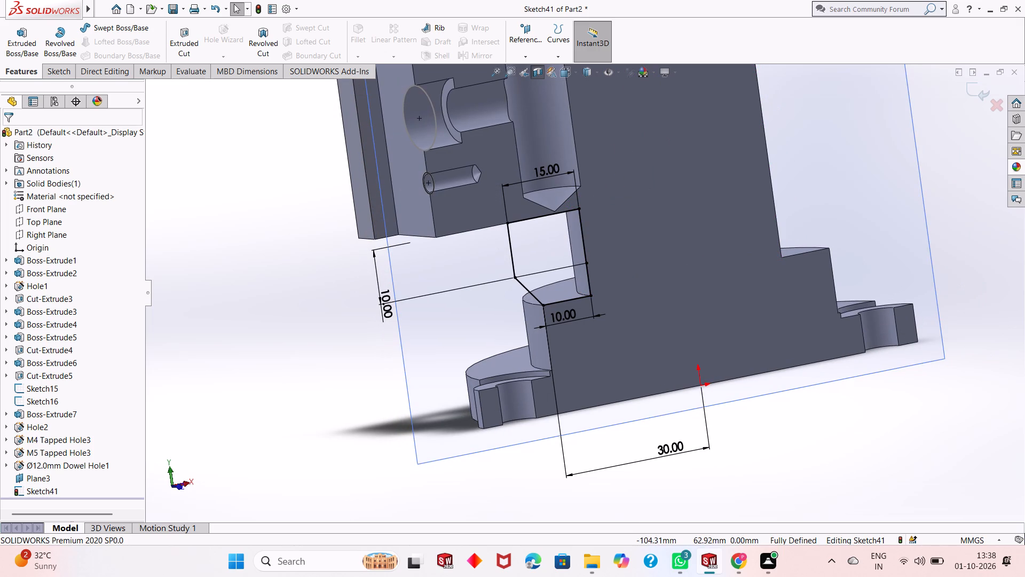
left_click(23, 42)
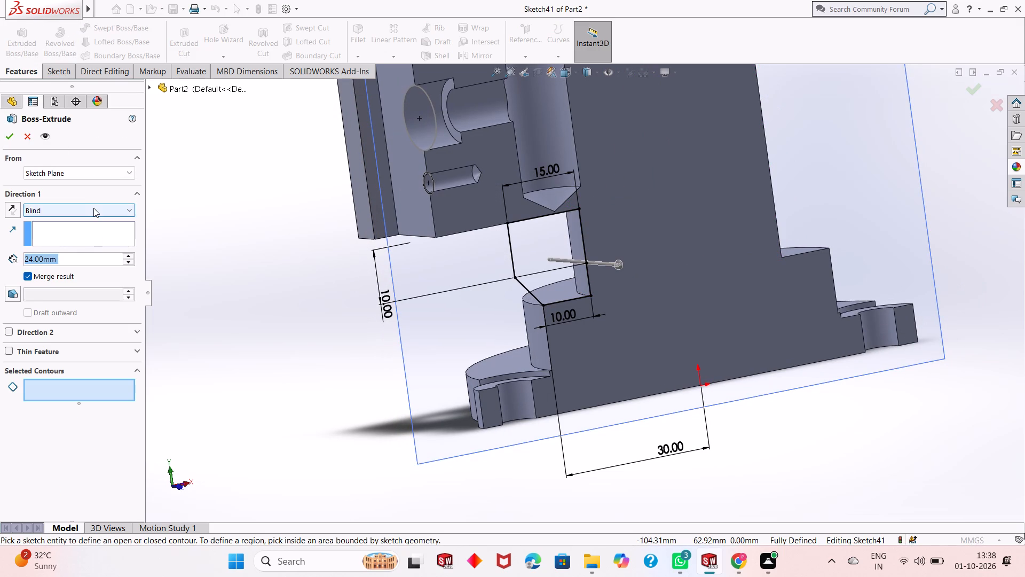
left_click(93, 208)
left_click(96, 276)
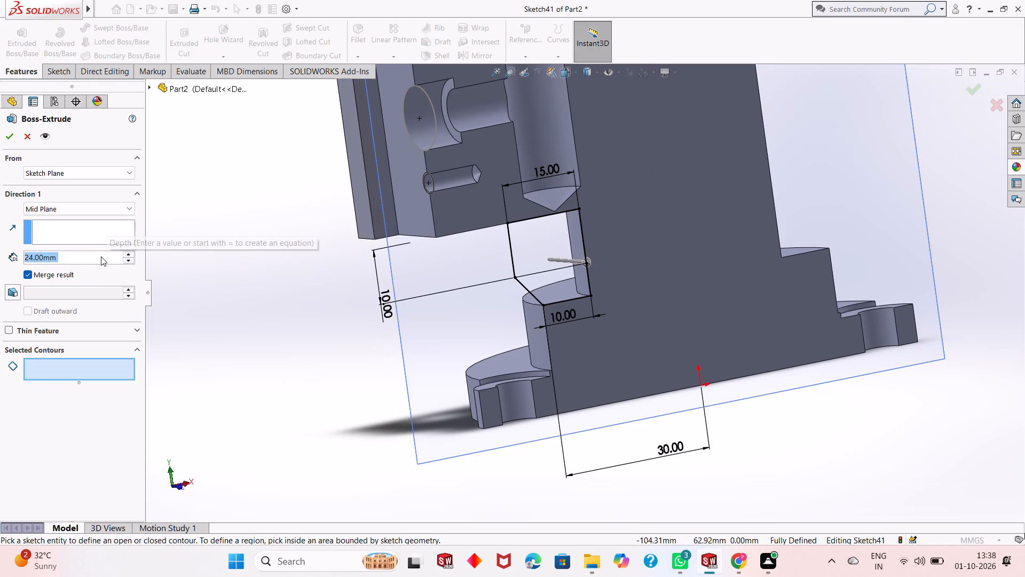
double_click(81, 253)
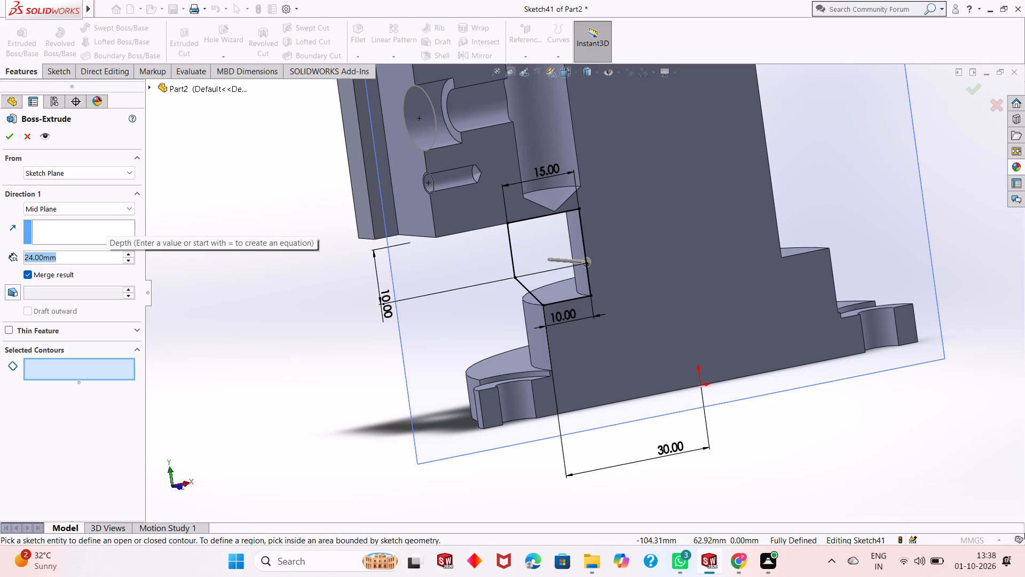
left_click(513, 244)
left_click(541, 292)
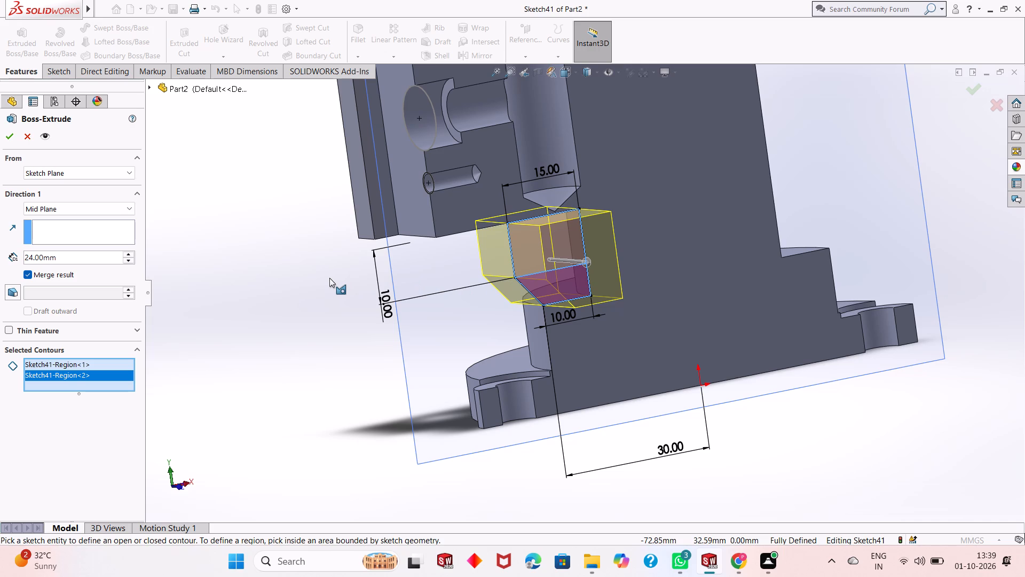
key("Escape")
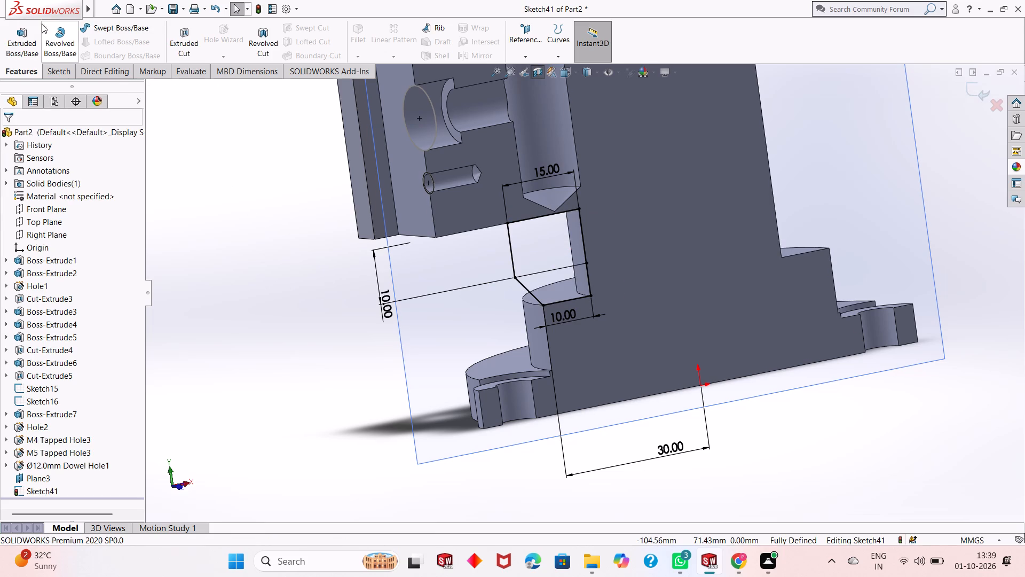
Extrude only the profile's upper rectangular region 24 mm with the Mid Plane end condition and Merge result turned off.
left_click(27, 41)
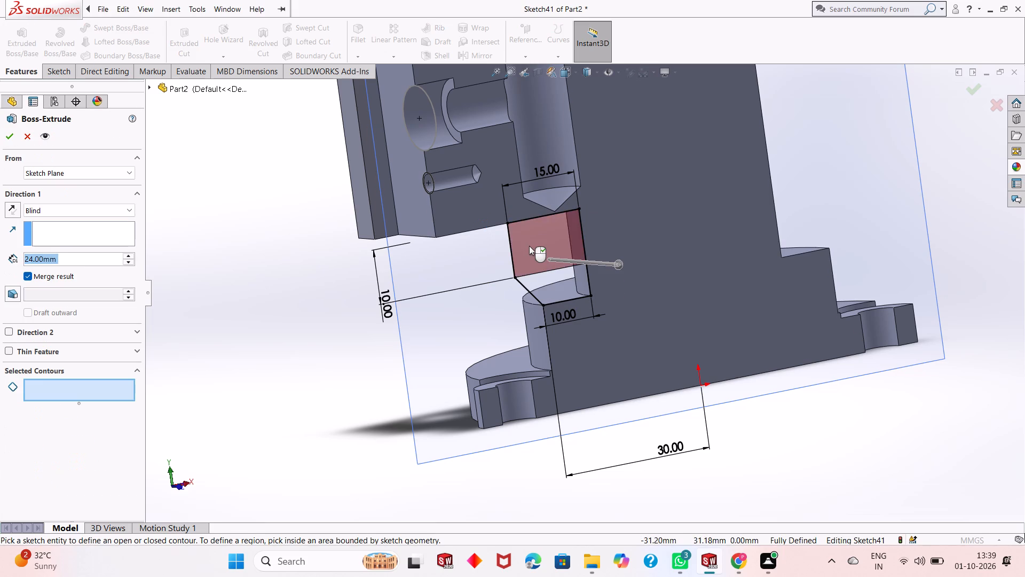
left_click(529, 246)
left_click(112, 209)
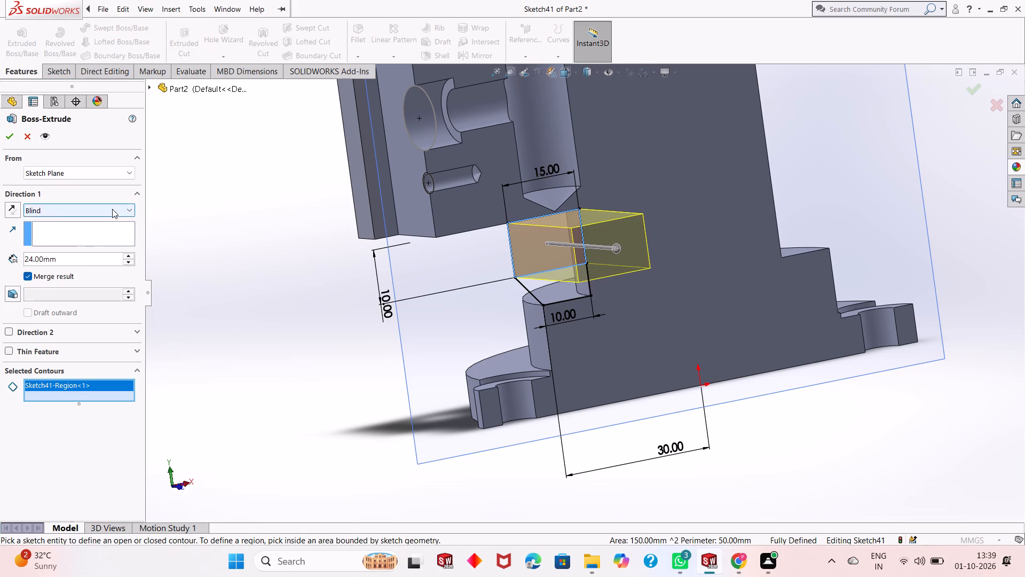
left_click(108, 275)
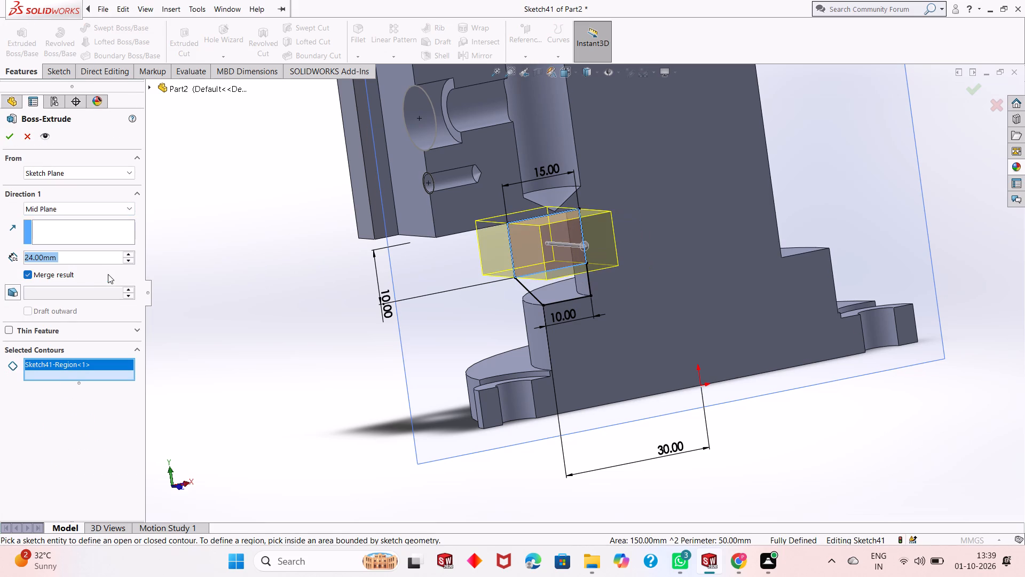
middle_click_drag(322, 340, 372, 315)
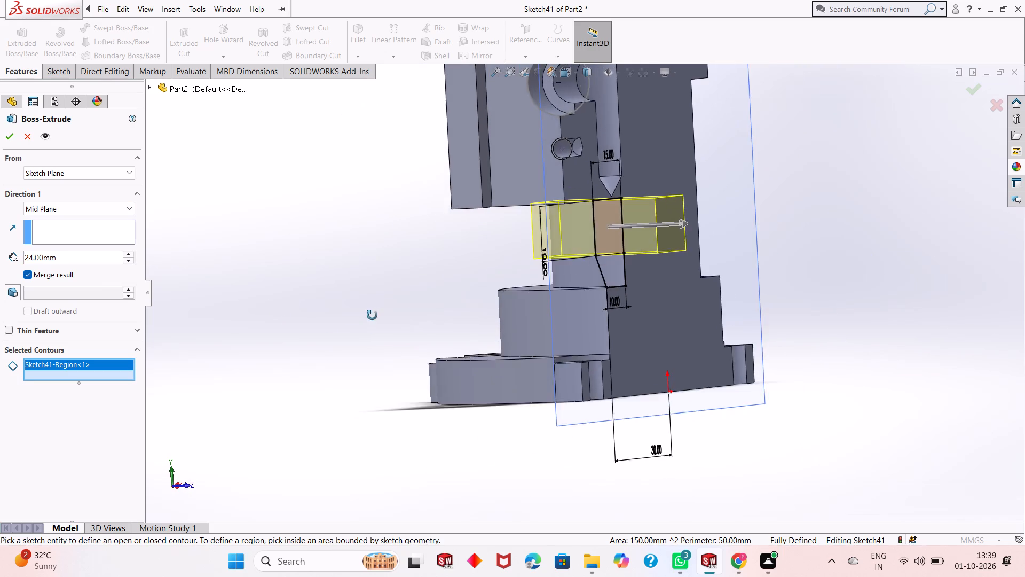
middle_click_drag(372, 315, 403, 247)
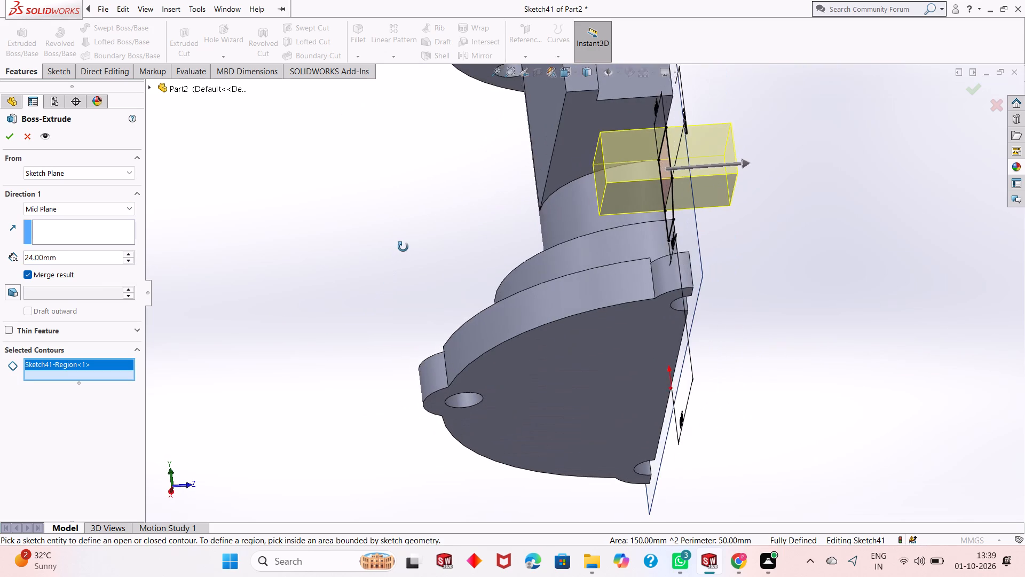
middle_click_drag(403, 247, 366, 330)
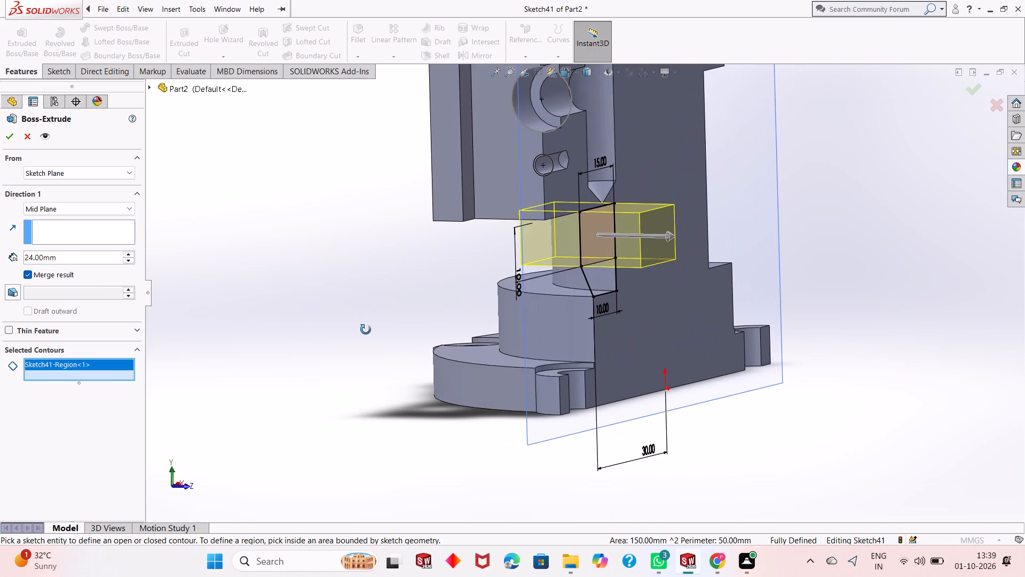
middle_click_drag(366, 330, 374, 308)
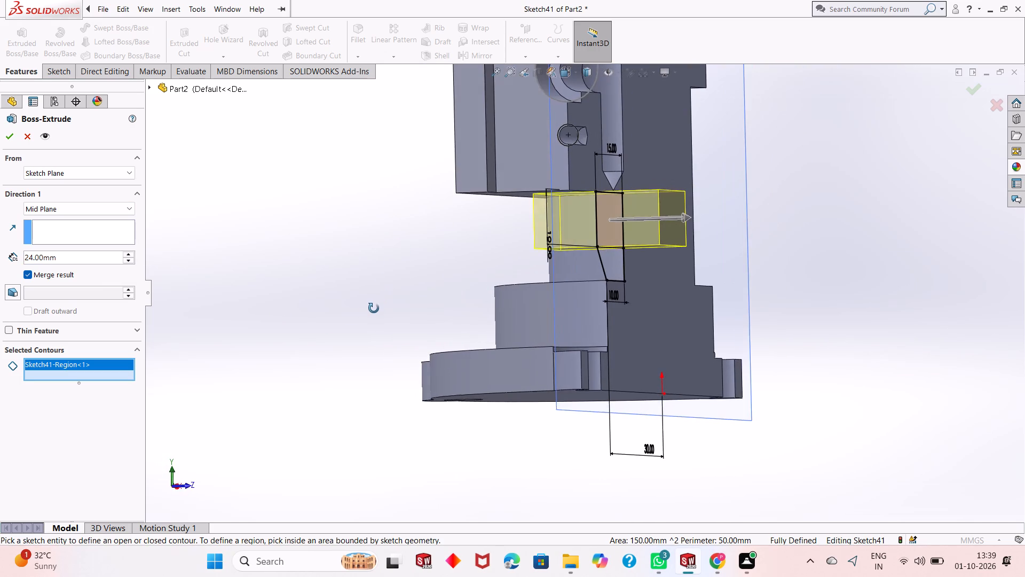
middle_click_drag(374, 308, 372, 310)
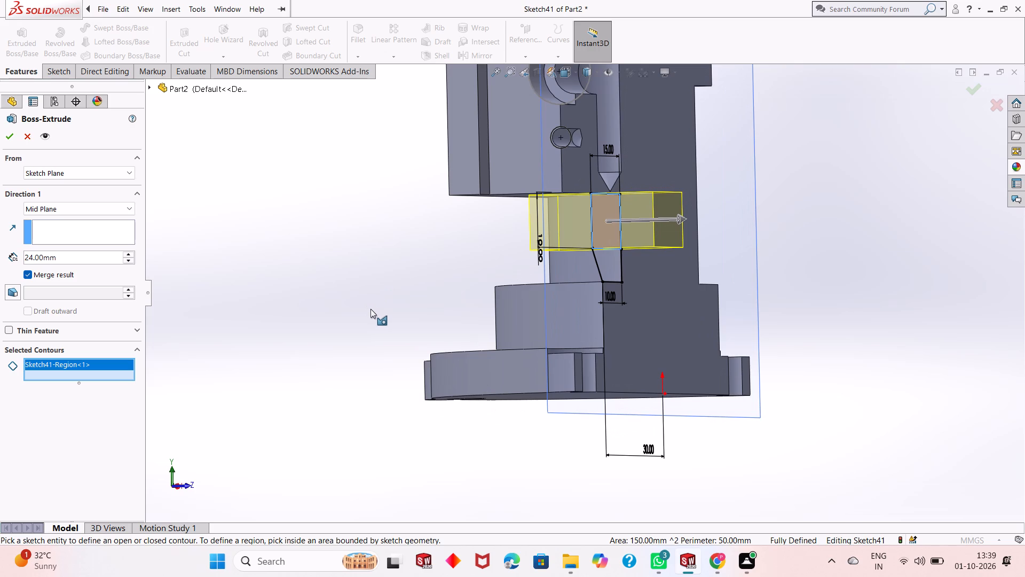
scroll(316, 347, "up", 2)
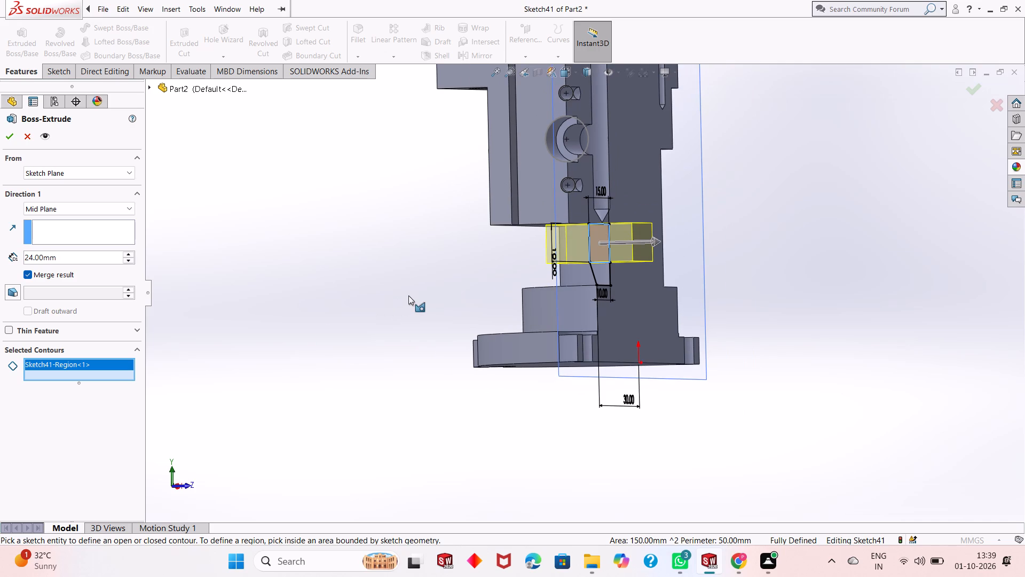
middle_click_drag(408, 298, 397, 309)
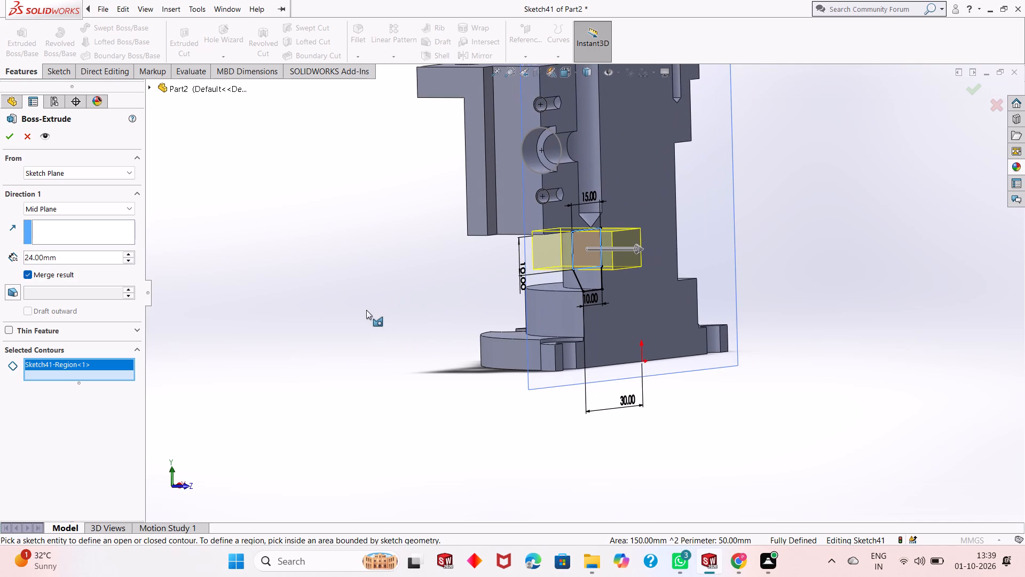
left_click(6, 137)
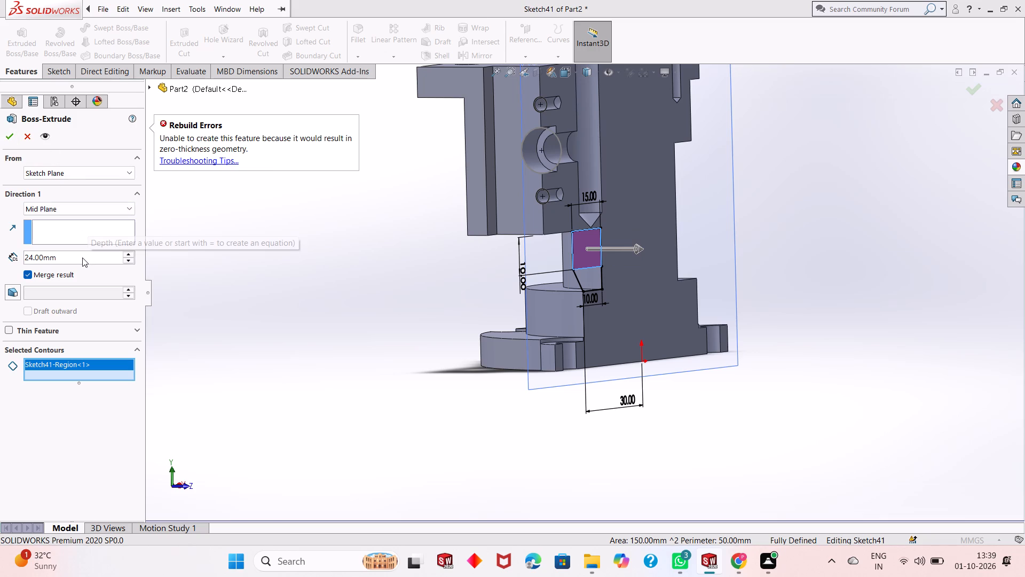
left_click(42, 275)
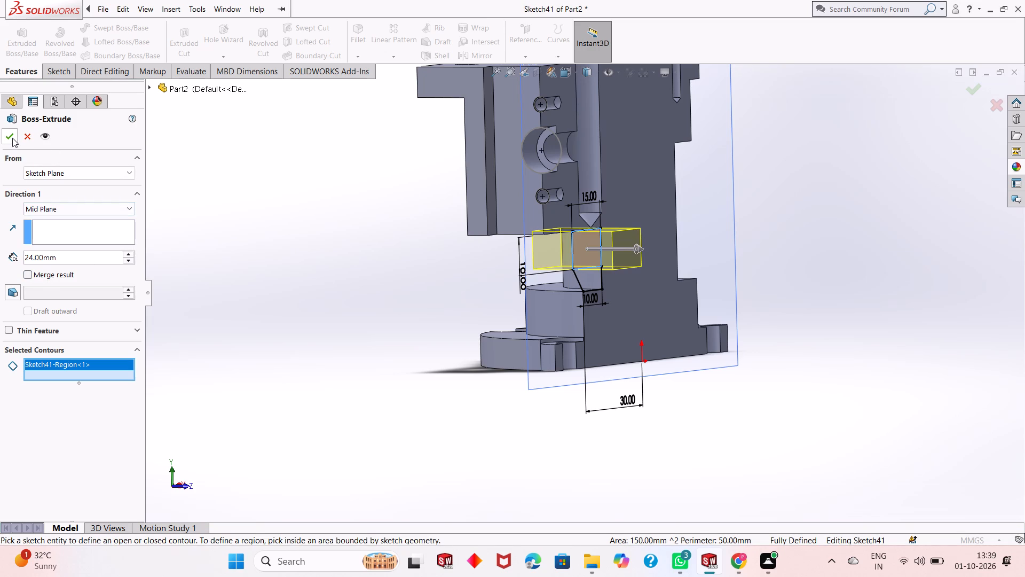
left_click(12, 137)
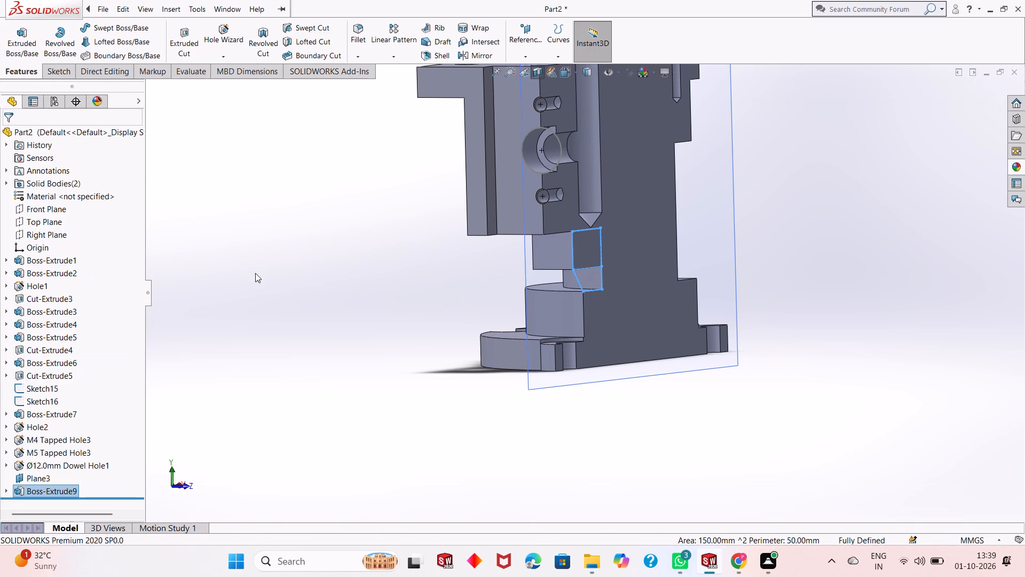
left_click(320, 282)
Turn off the section view and inspect the extruded block under the side block on the whole housing.
middle_click_drag(473, 307, 471, 307)
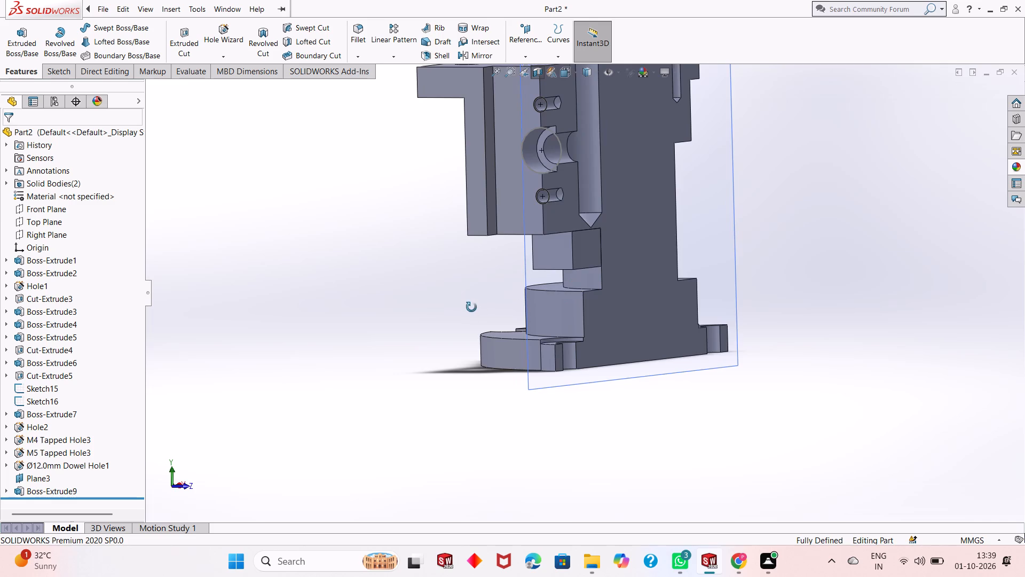
middle_click_drag(471, 307, 411, 308)
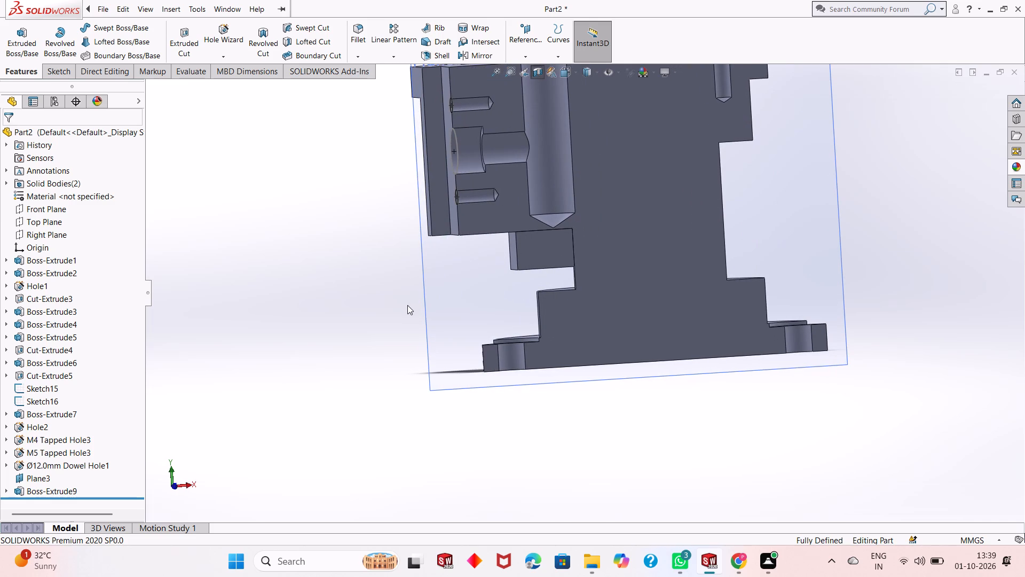
left_click(534, 72)
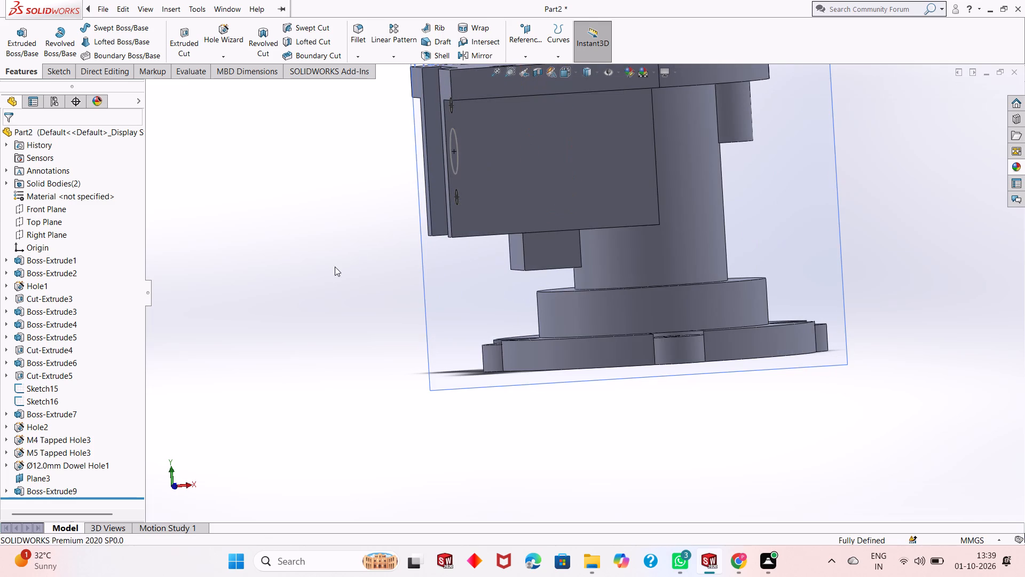
scroll(334, 268, "up", 2)
middle_click_drag(580, 249, 649, 189)
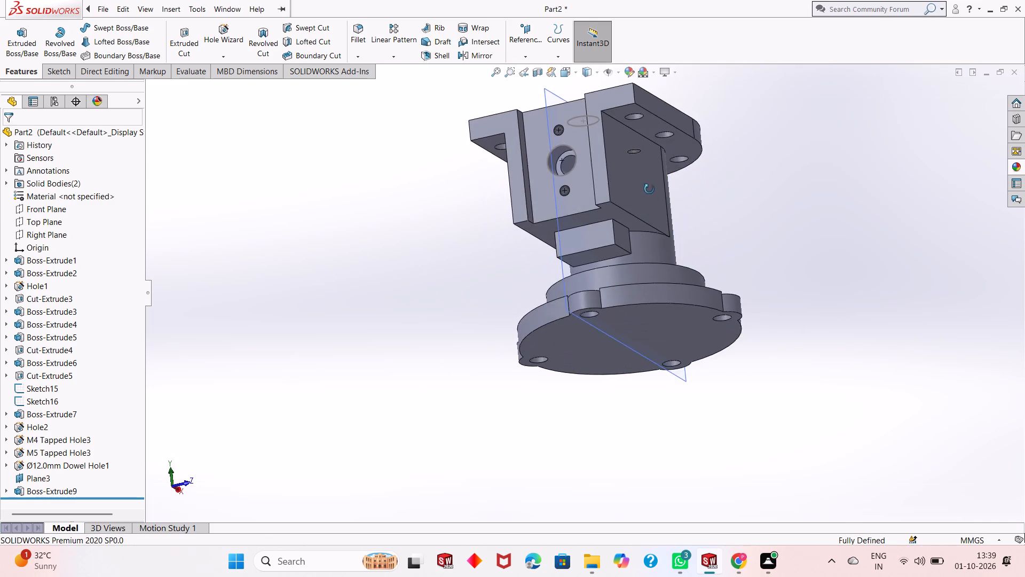
middle_click_drag(649, 189, 650, 219)
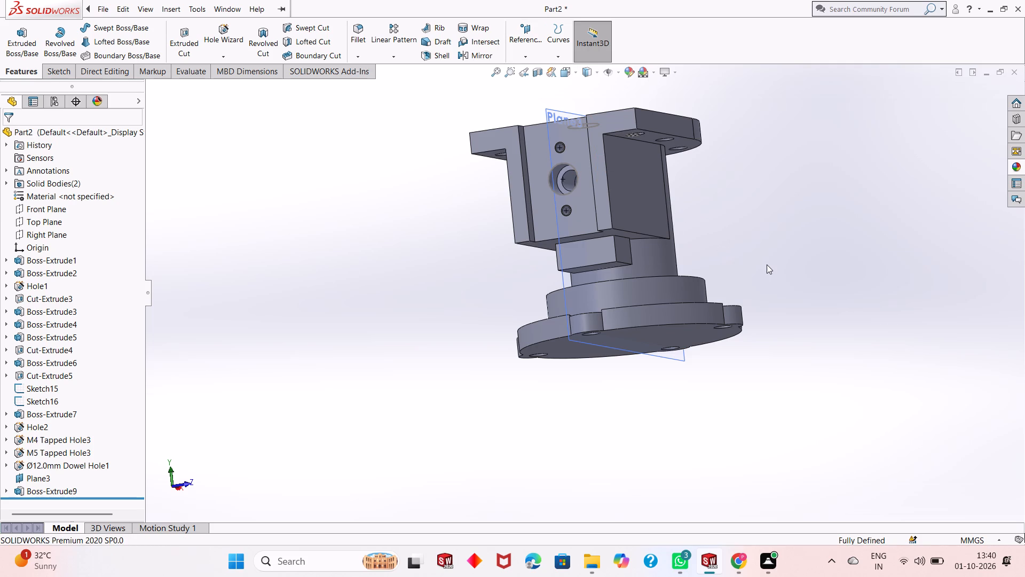
Examine the extruded block under the side block from several angles, including the column, top flange and stepped base.
middle_click_drag(744, 247, 737, 249)
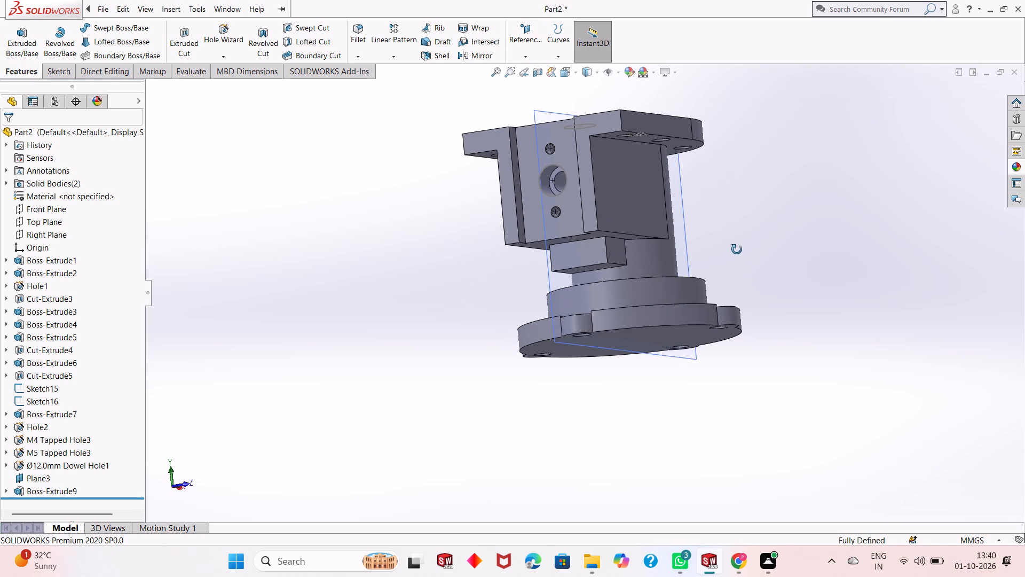
middle_click_drag(737, 249, 731, 249)
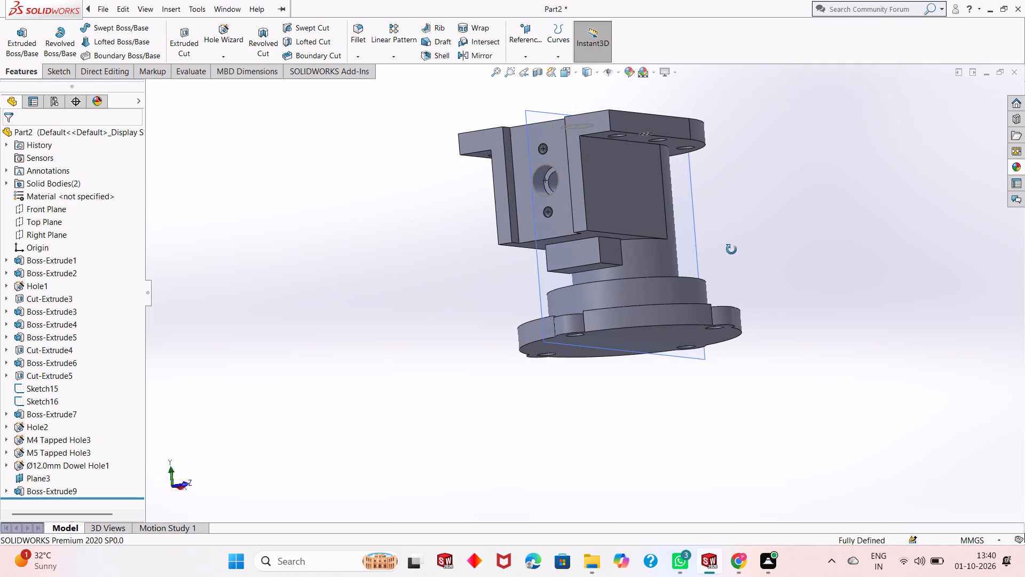
middle_click_drag(731, 249, 649, 279)
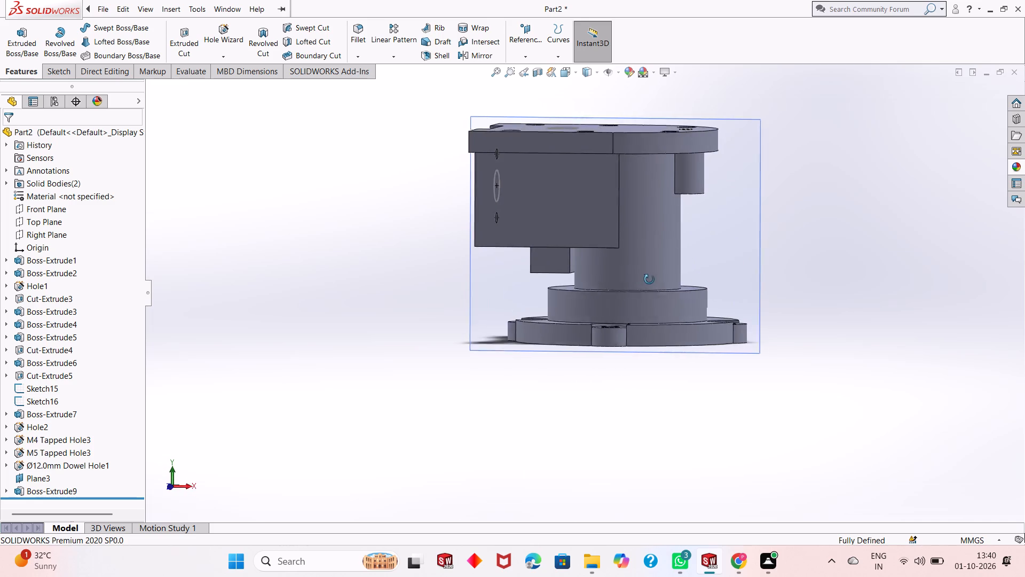
middle_click_drag(649, 279, 592, 306)
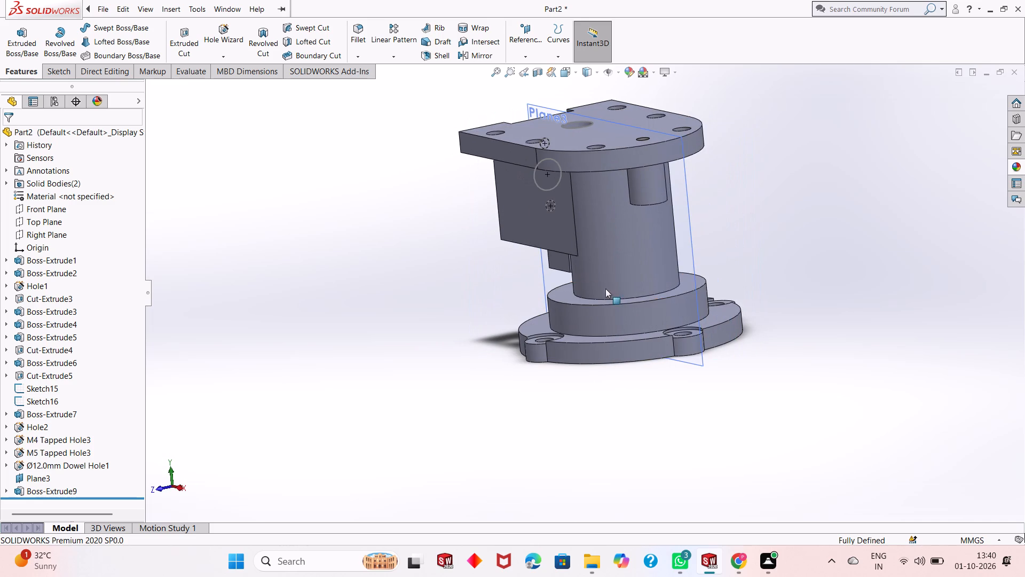
middle_click_drag(724, 244, 702, 272)
middle_click_drag(711, 268, 726, 271)
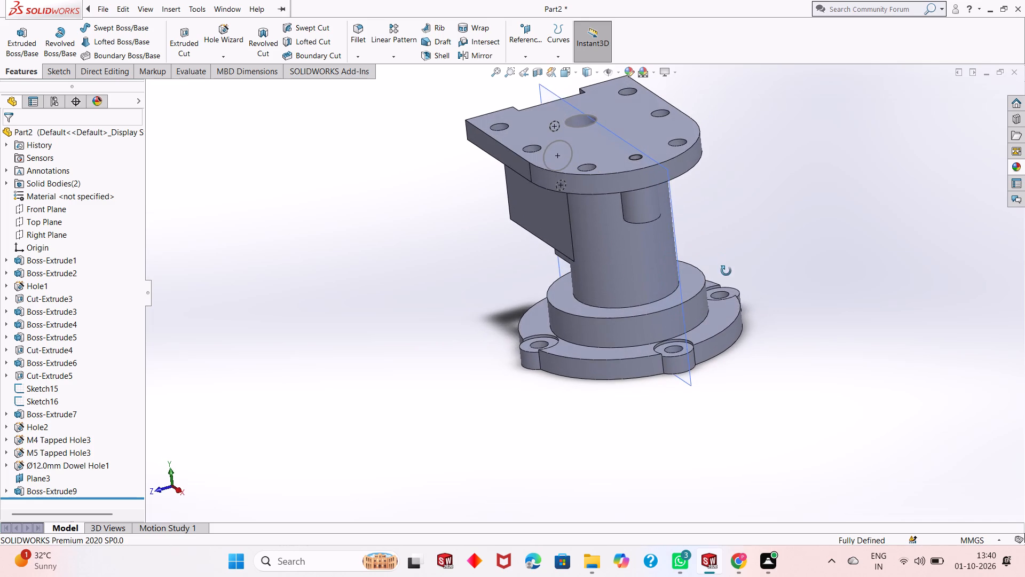
middle_click_drag(726, 271, 727, 273)
scroll(605, 262, "down", 1)
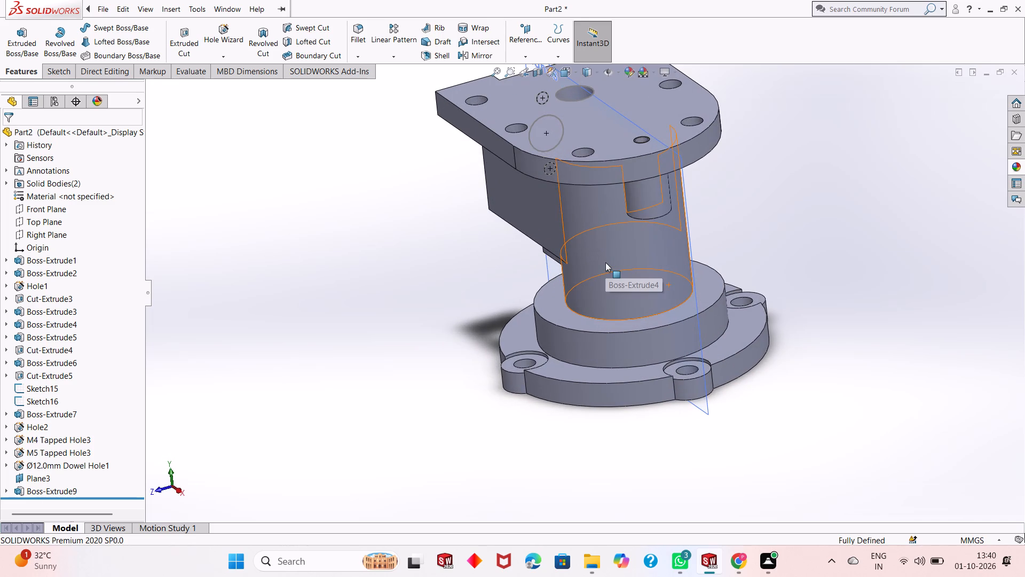
scroll(604, 262, "up", 1)
middle_click_drag(755, 247, 849, 158)
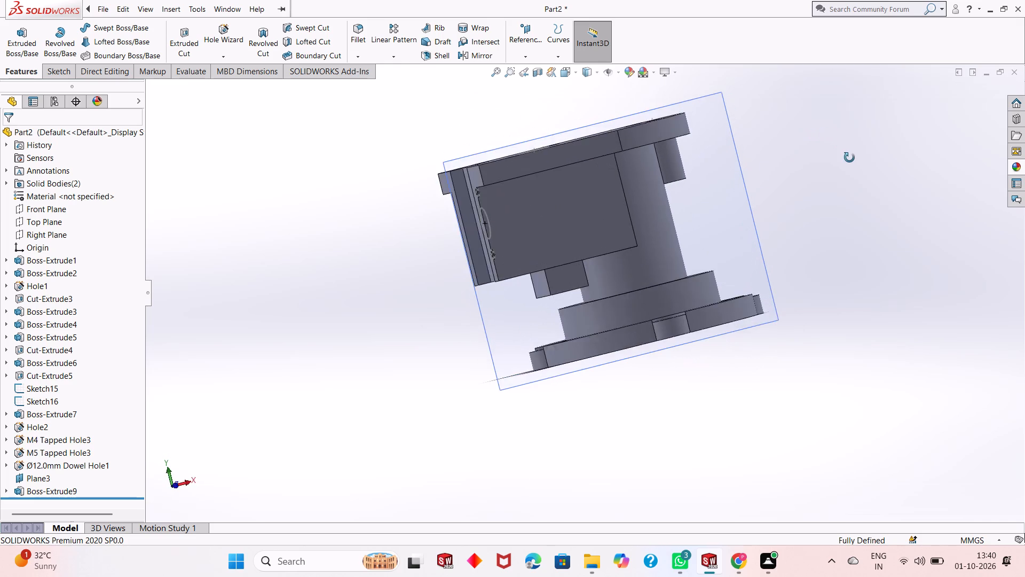
middle_click_drag(849, 158, 800, 172)
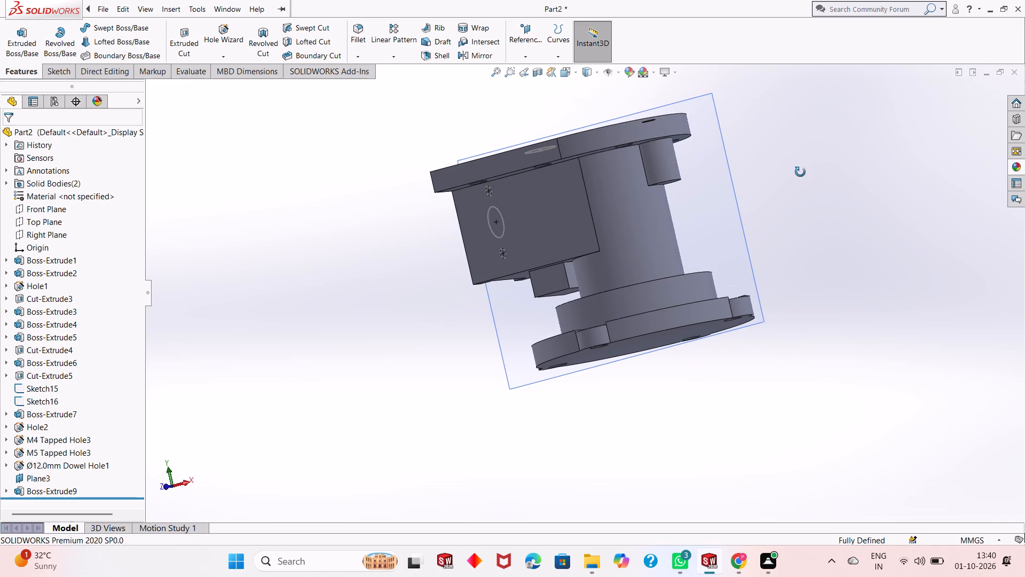
middle_click_drag(800, 172, 805, 173)
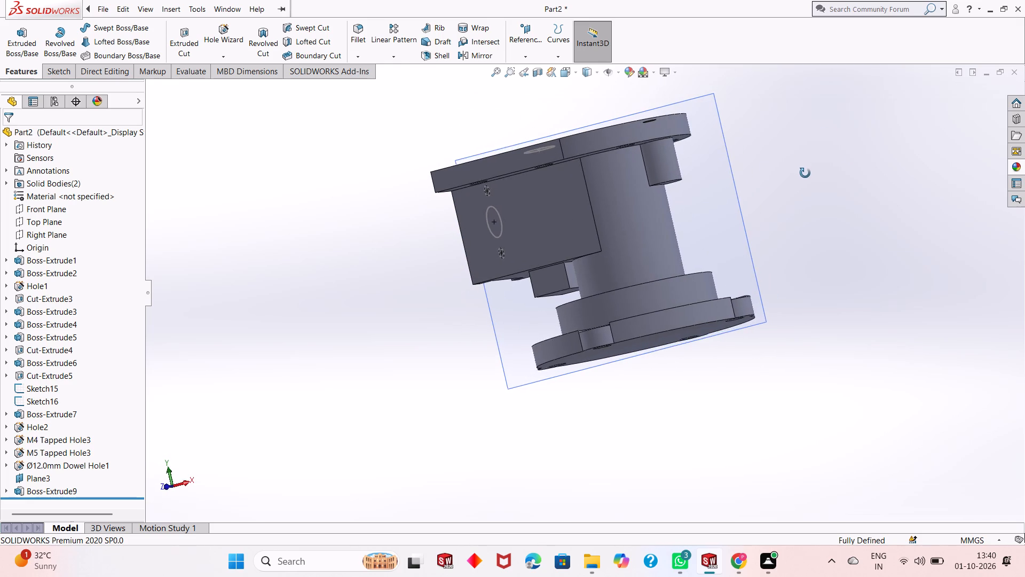
middle_click_drag(805, 173, 814, 177)
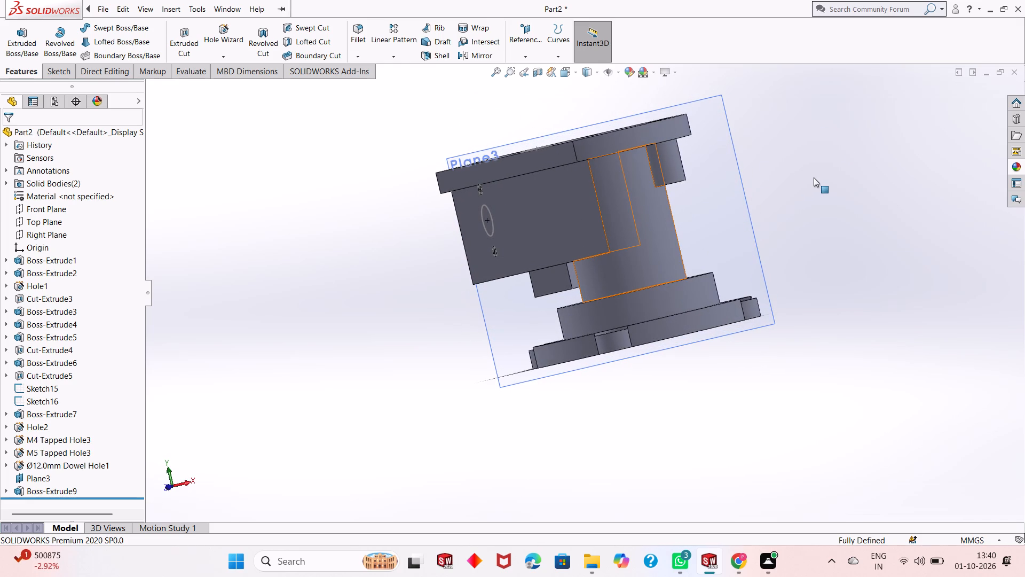
middle_click_drag(814, 177, 822, 165)
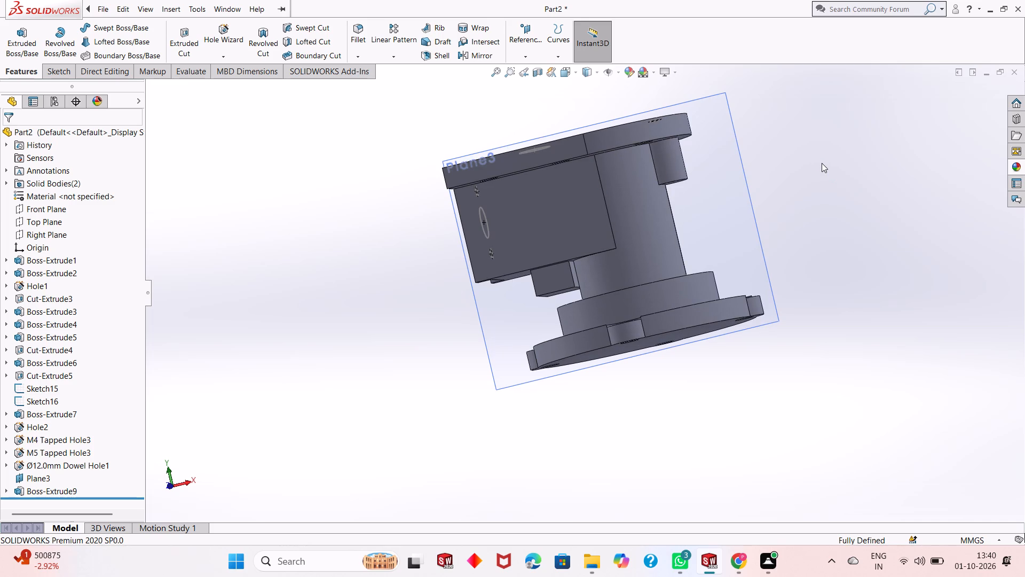
Undo the extrusion of the block under the side block, going back into its rib profile sketch.
key("ctrl+z")
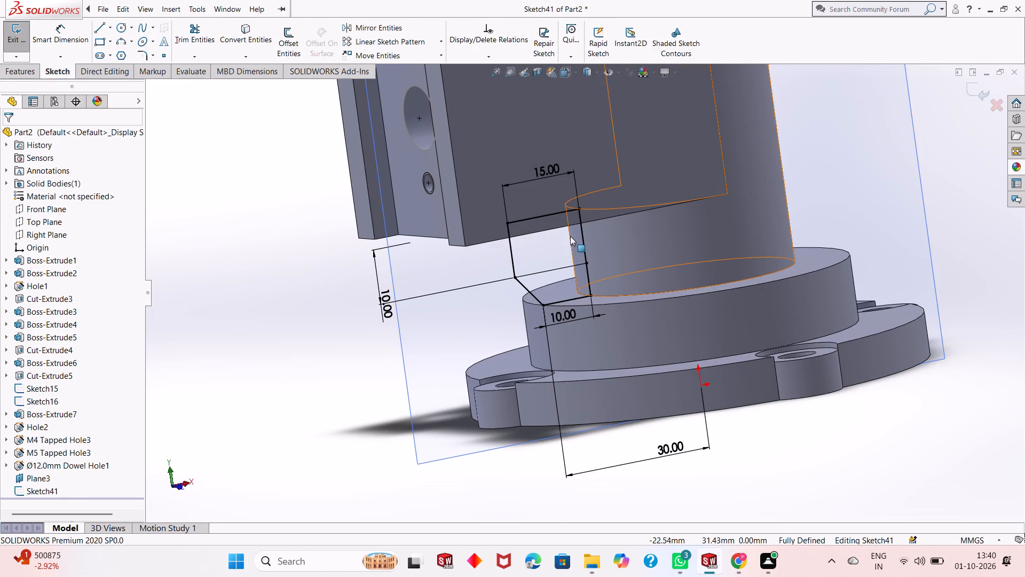
Undo the rib profile's dimensions and lines one after another until the sketch on Plane3 is empty.
scroll(570, 237, "down", 1)
scroll(570, 237, "up", 1)
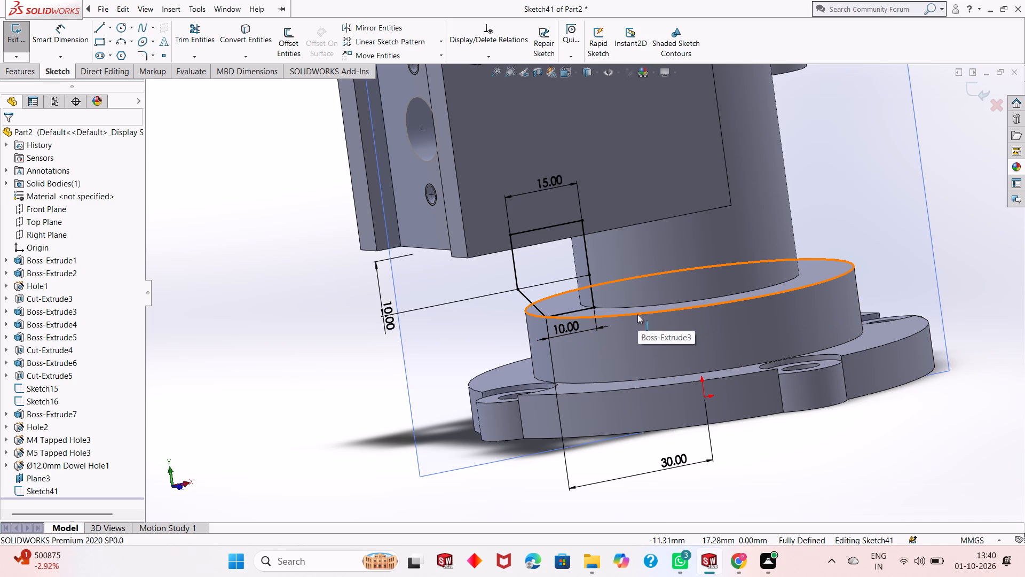
key("ctrl+z")
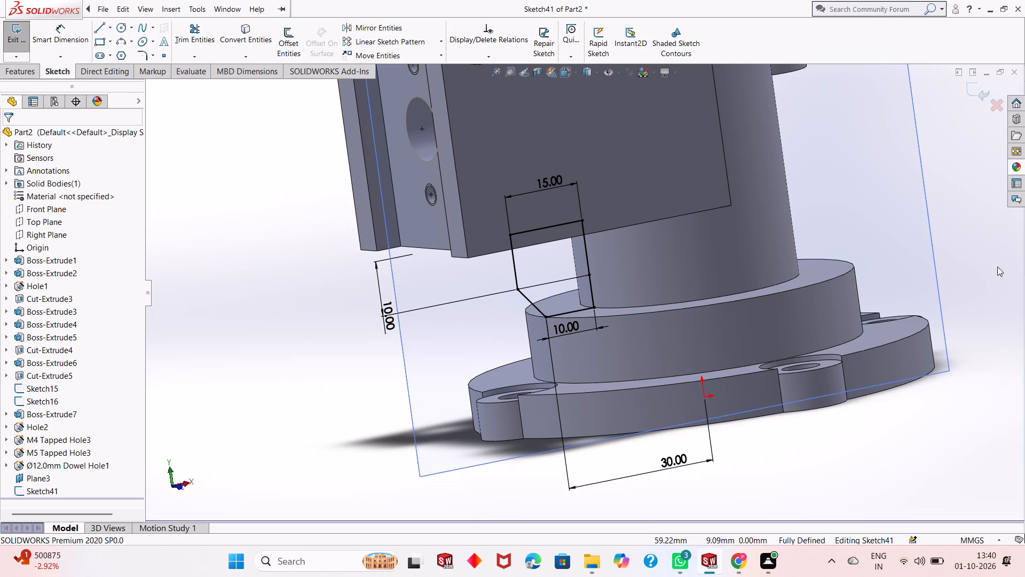
key("ctrl+z")
key("ctrl+z")
key("ctrl+z")
key("ctrl+z")
key("ctrl+z")
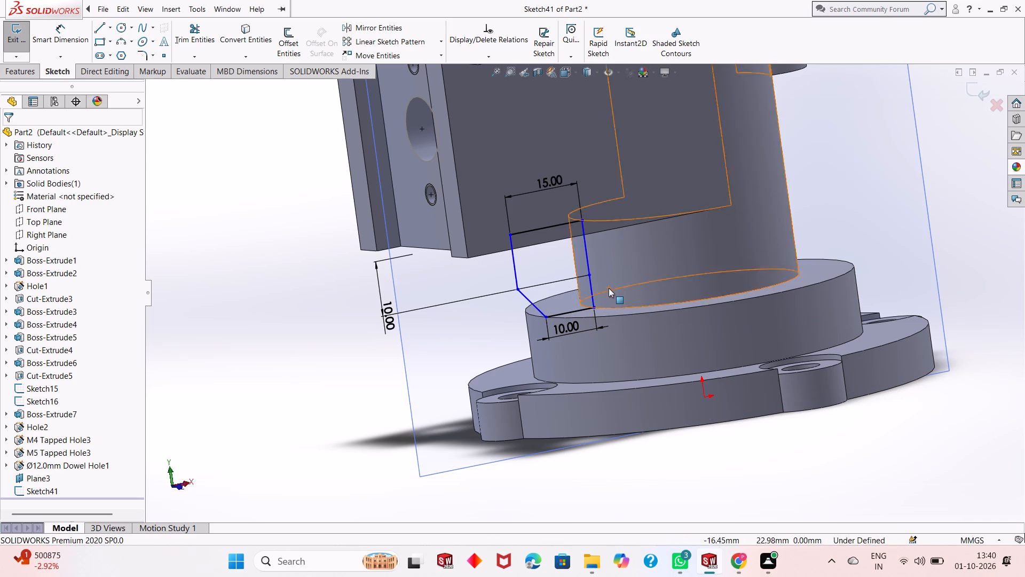
key("ctrl+z")
key("ctrl+z")
key("ctrl+z")
key("ctrl+z")
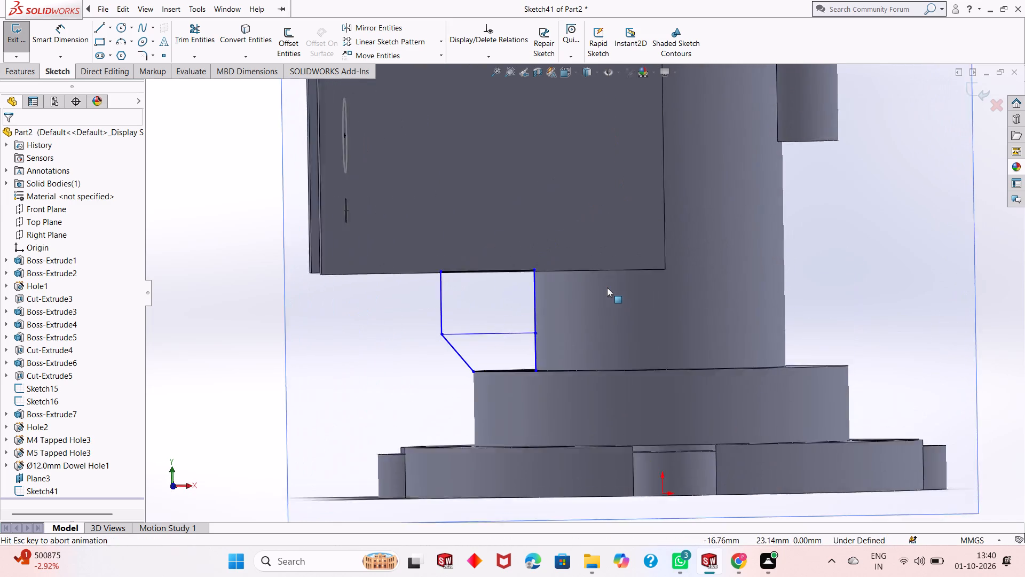
key("ctrl+z")
key("ctrl+z")
key("ctrl+z")
key("ctrl+z")
key("ctrl+z")
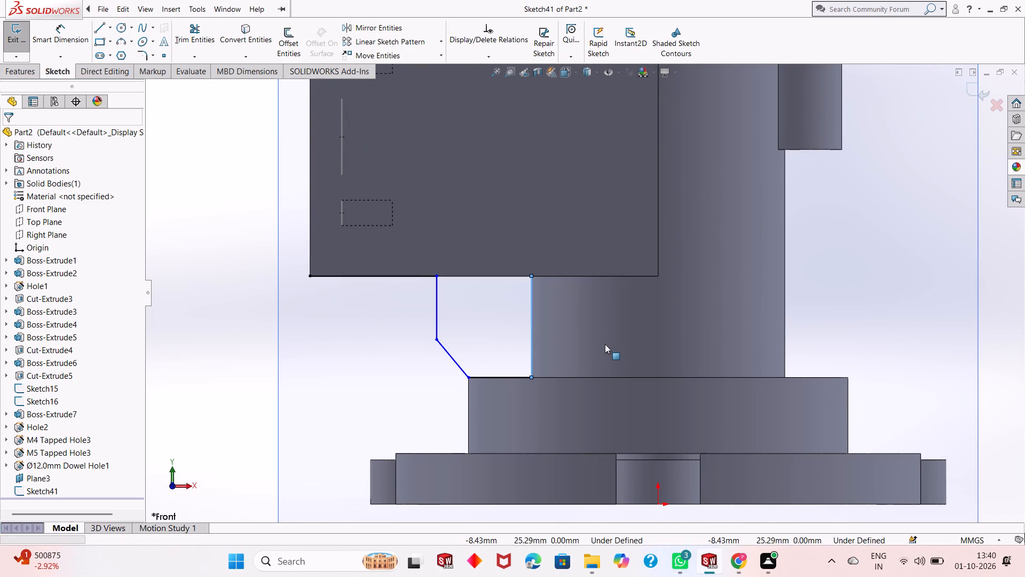
key("ctrl+z")
key("ctrl+z")
key("ctrl+z")
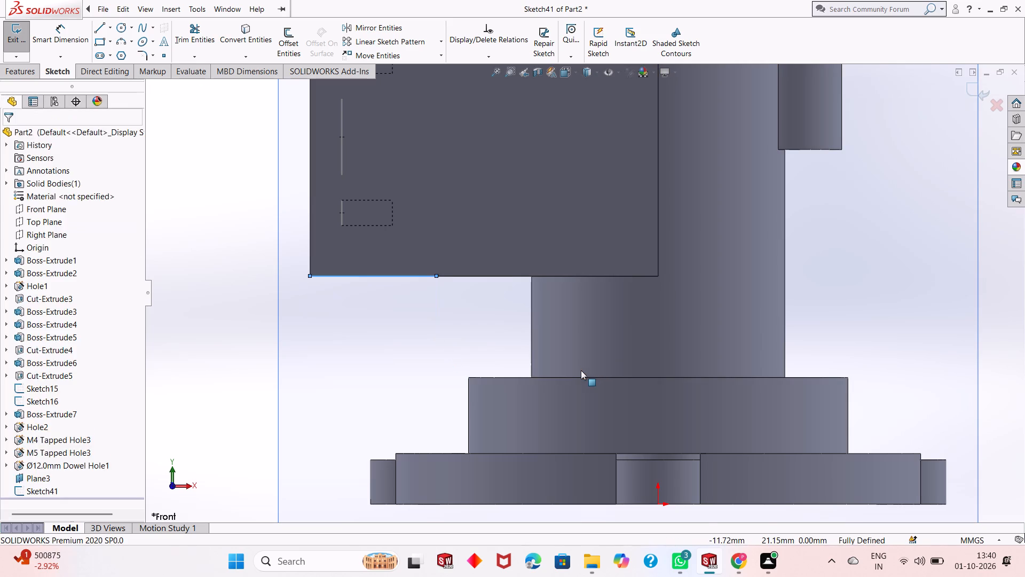
key("ctrl+z")
Section the whole housing at the Front Plane with a 0 mm offset.
scroll(551, 345, "up", 4)
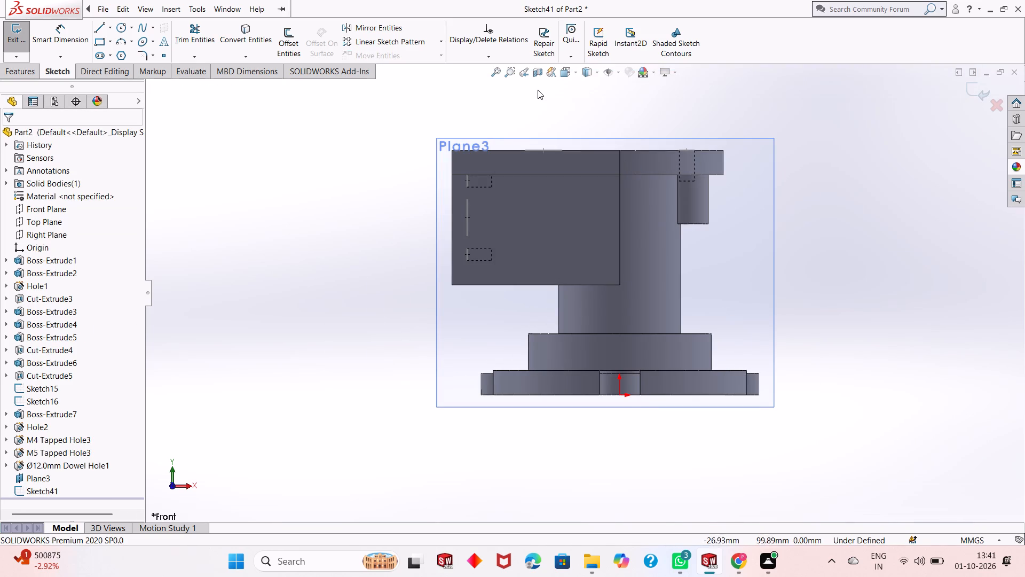
left_click(537, 76)
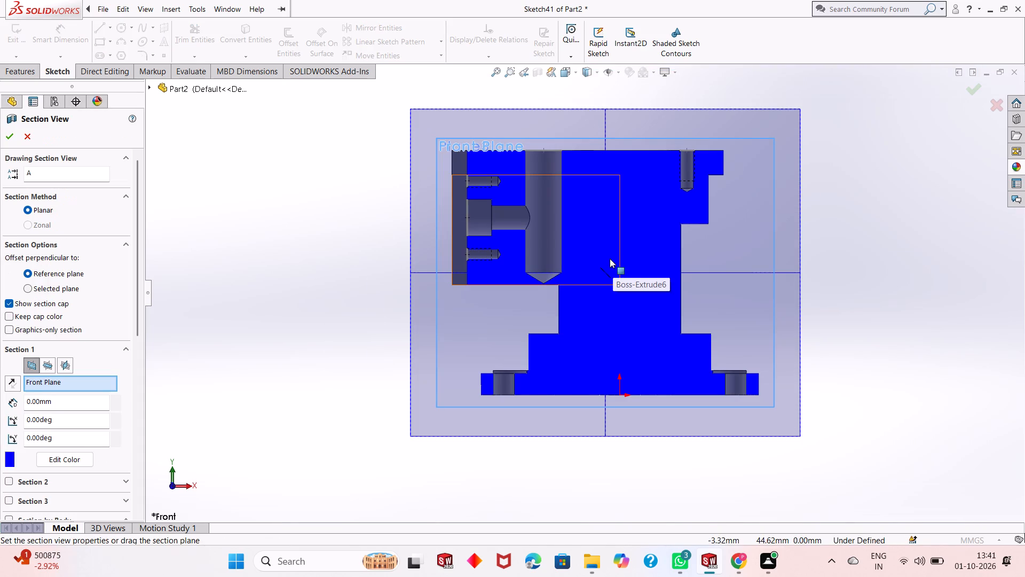
left_click(5, 140)
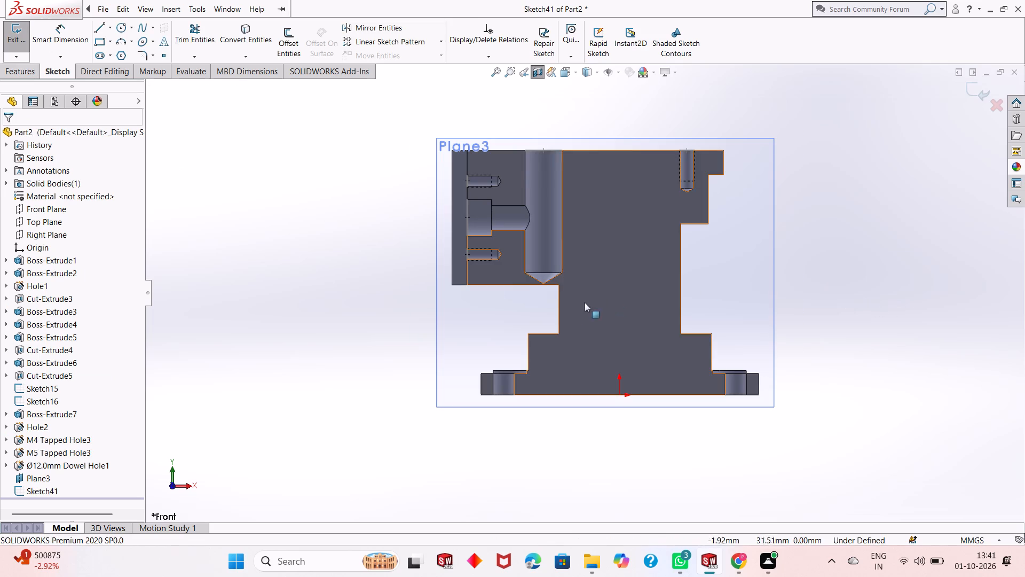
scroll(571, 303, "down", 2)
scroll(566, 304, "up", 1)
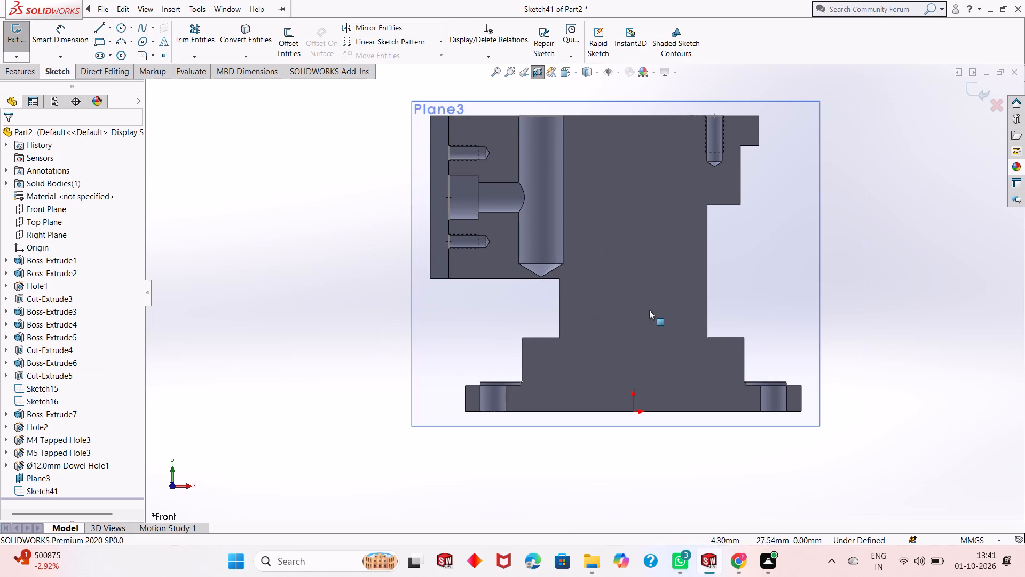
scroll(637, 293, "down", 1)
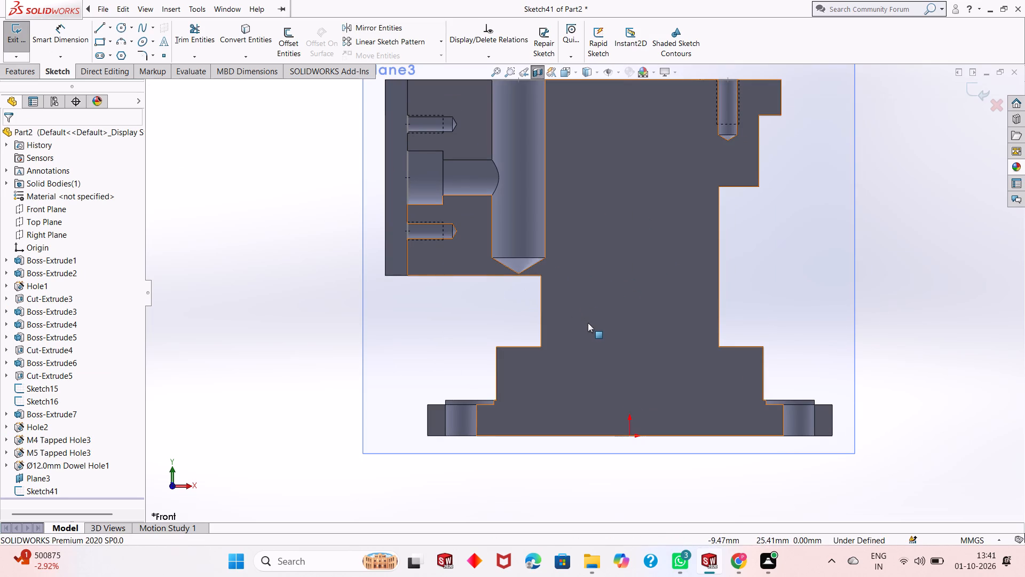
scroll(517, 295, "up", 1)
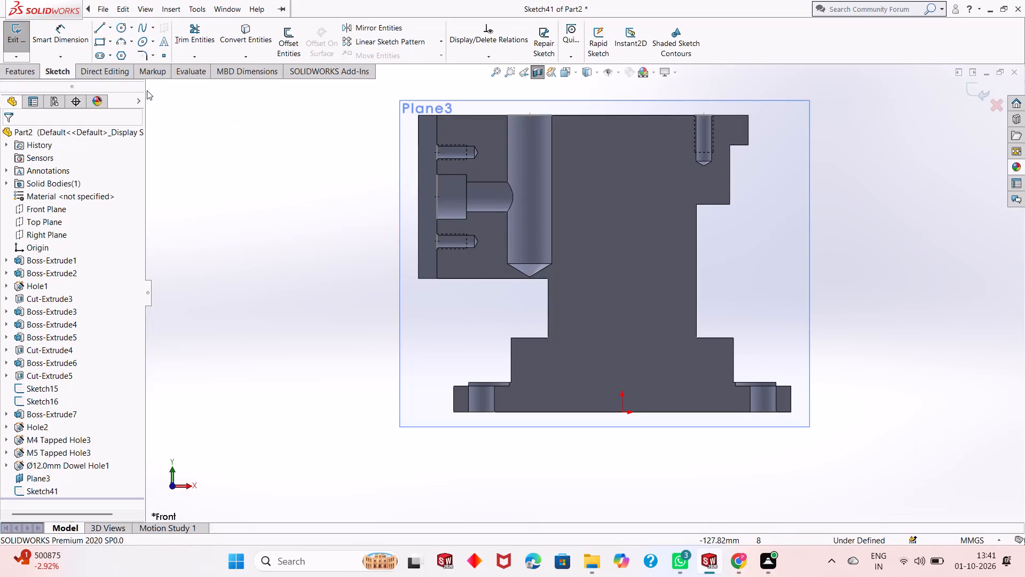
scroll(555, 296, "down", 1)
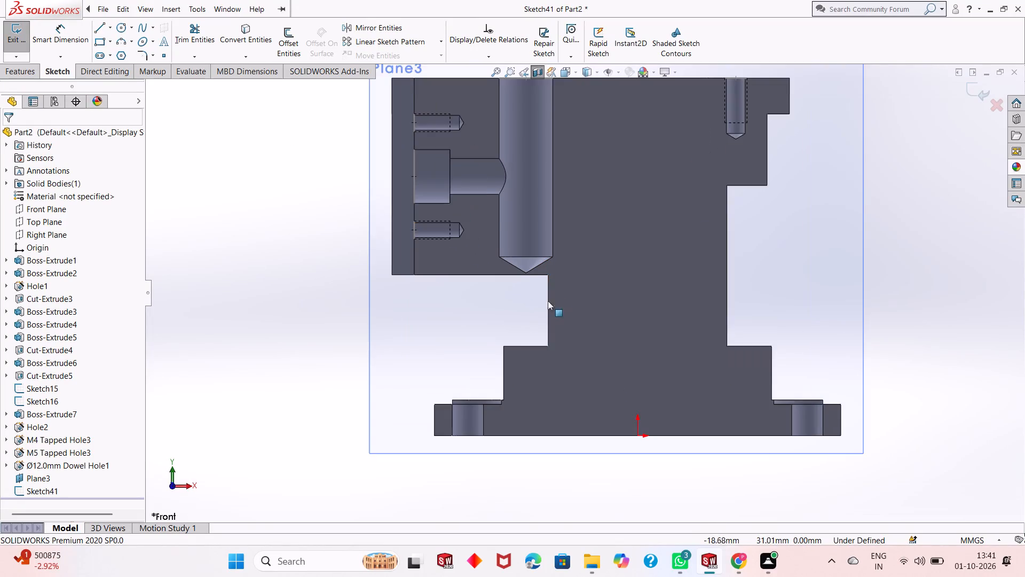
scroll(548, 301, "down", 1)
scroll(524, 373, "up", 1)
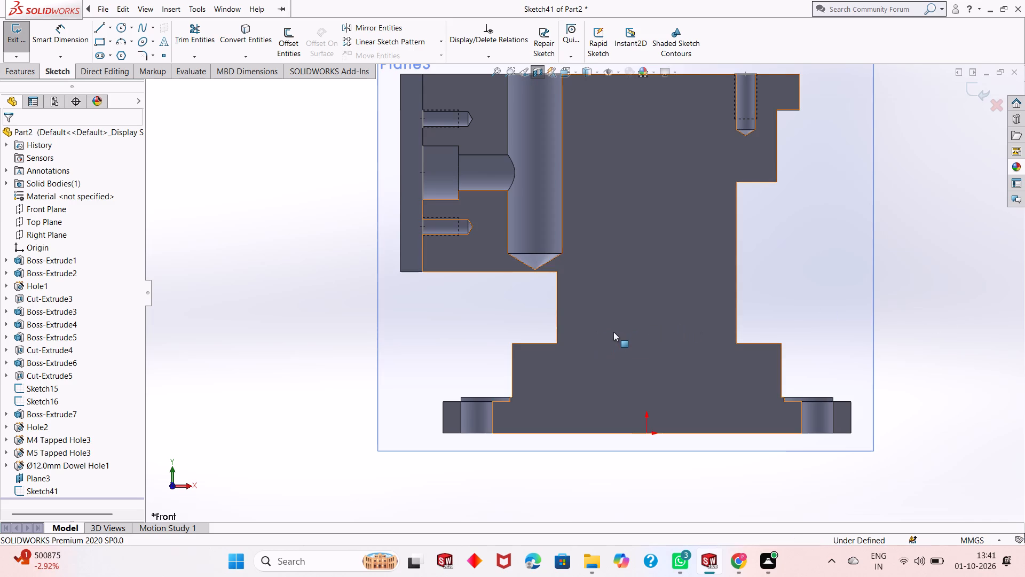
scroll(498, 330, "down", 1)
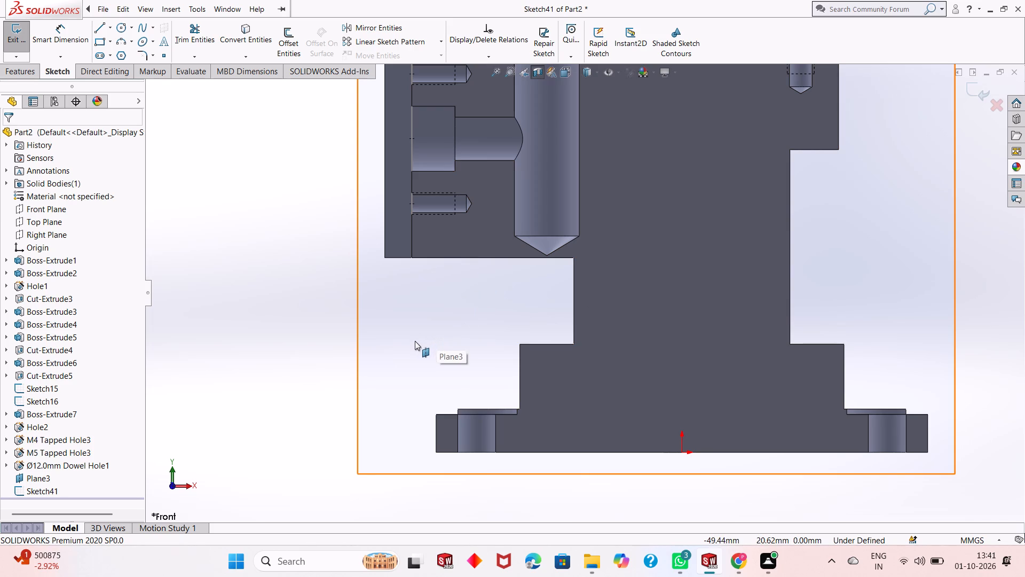
Sketch a 20 mm line along the side block's underside from its outer corner, continuing into a 10 mm deep closed rectangle reaching the column.
middle_click(309, 336)
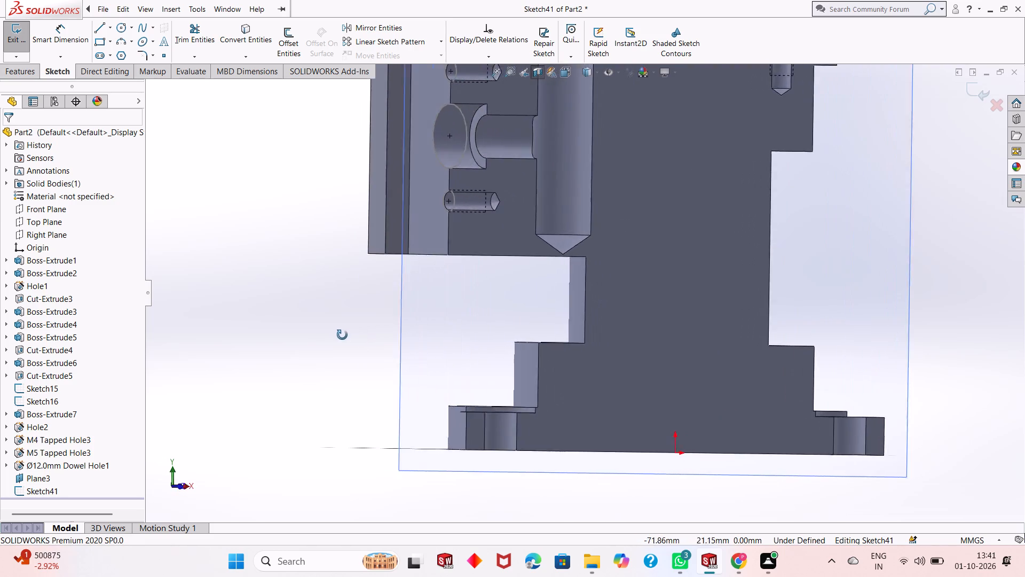
left_click(415, 301)
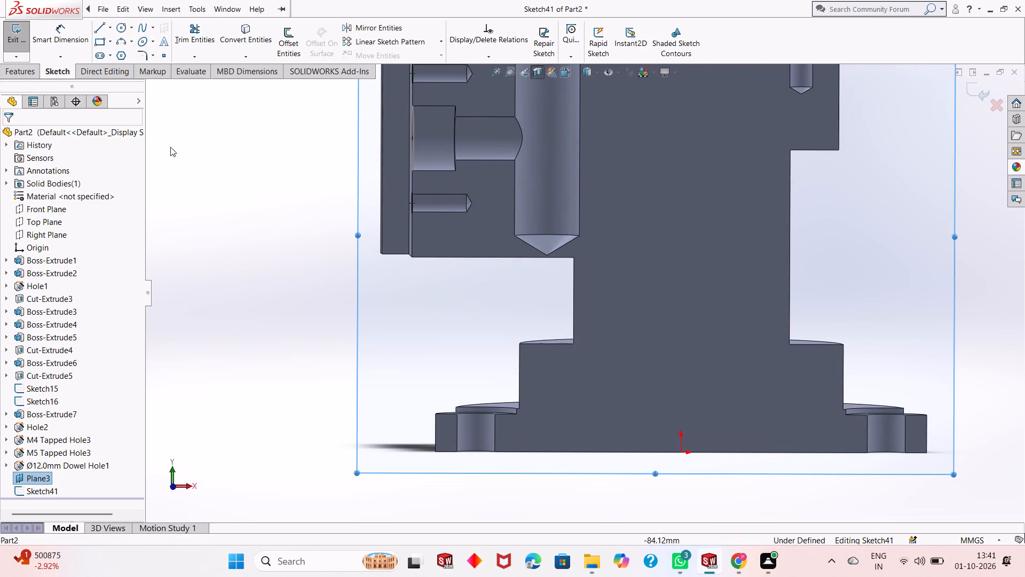
key("ctrl+8")
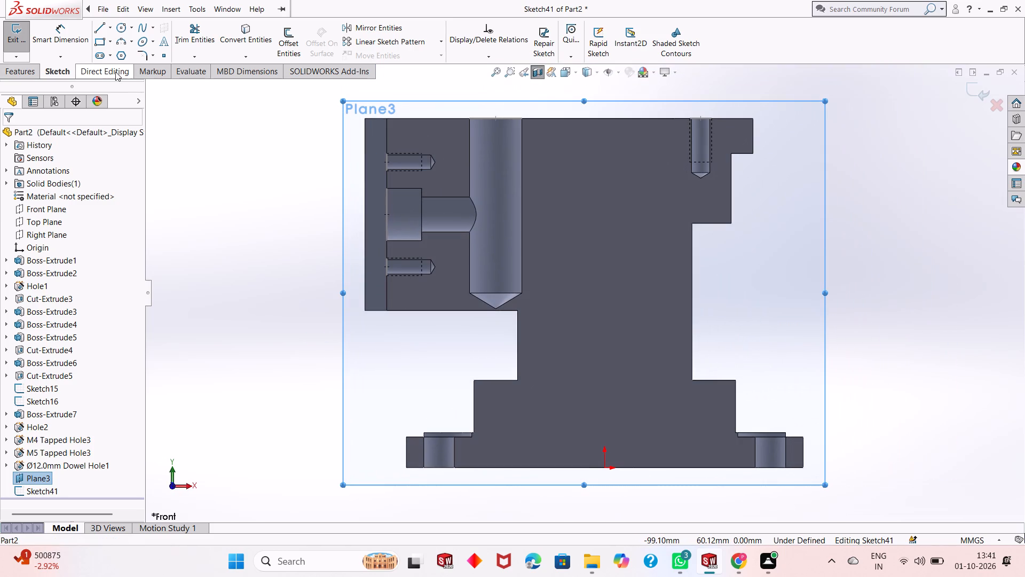
left_click(95, 28)
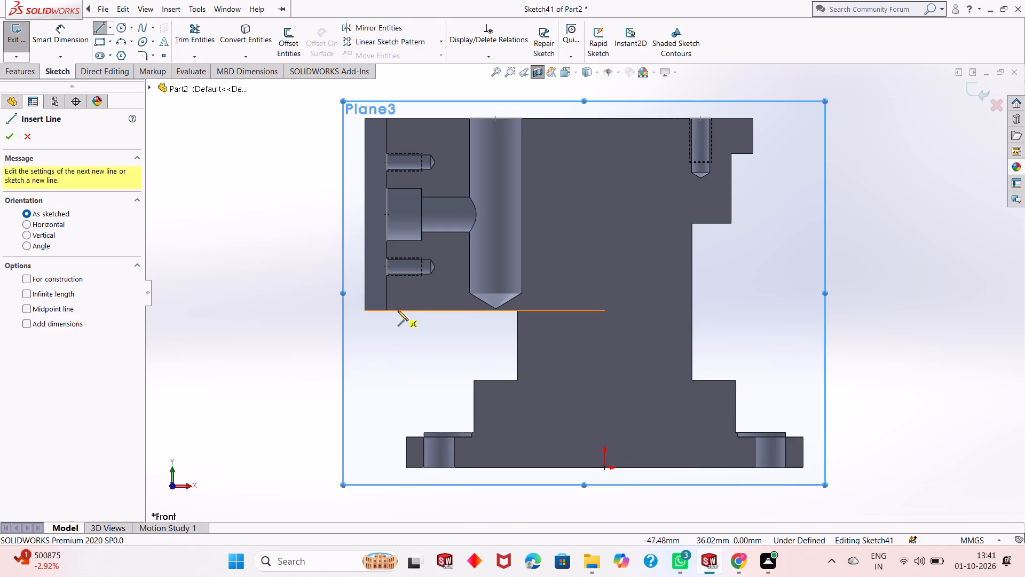
left_click(364, 311)
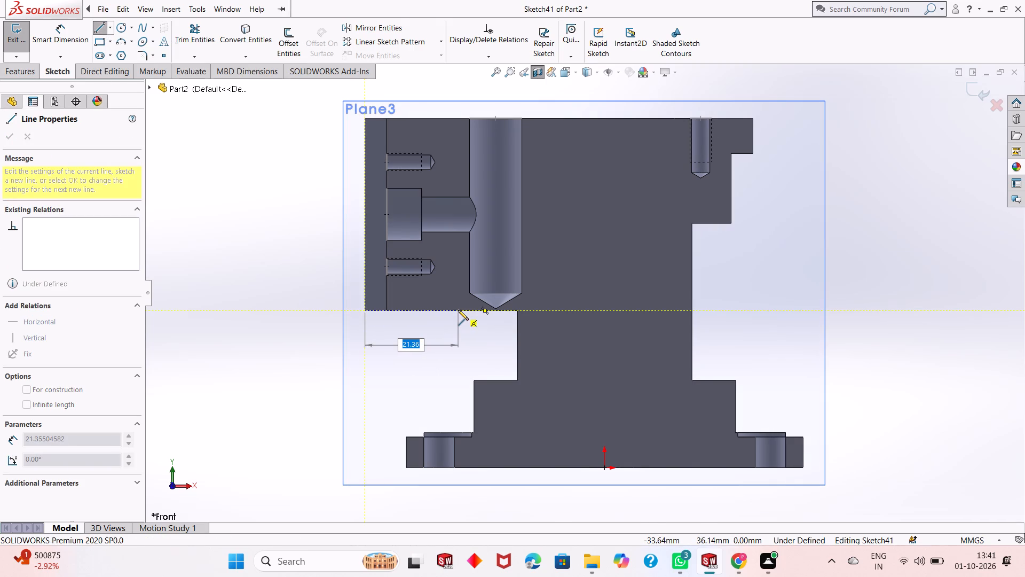
type("20")
key("Return")
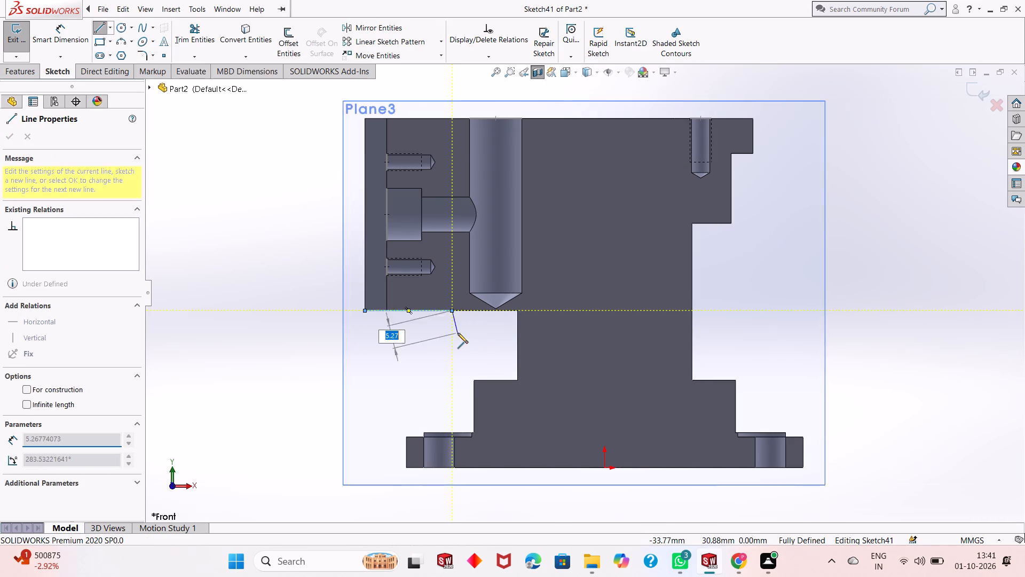
type("10")
key("Return")
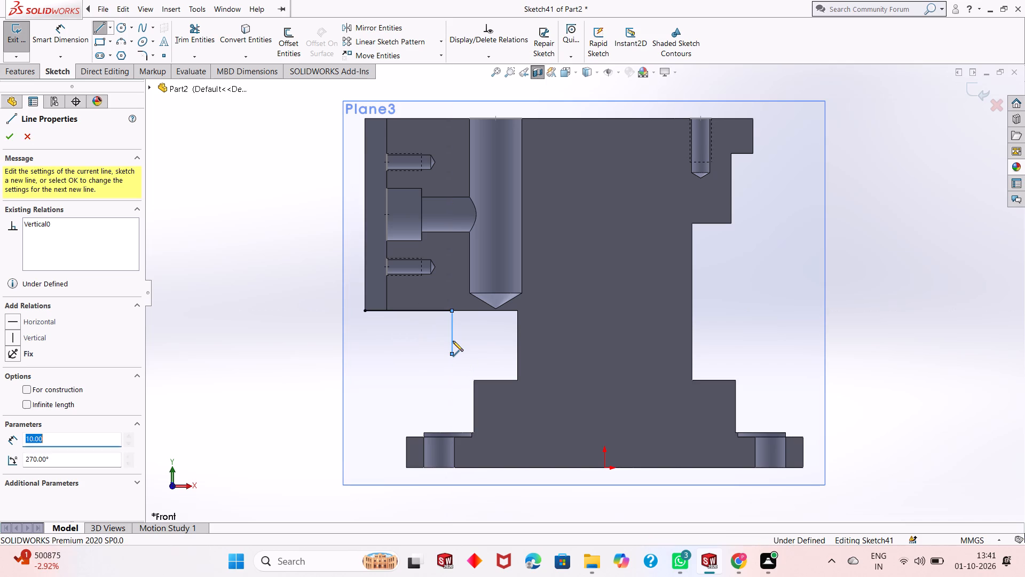
left_click(517, 354)
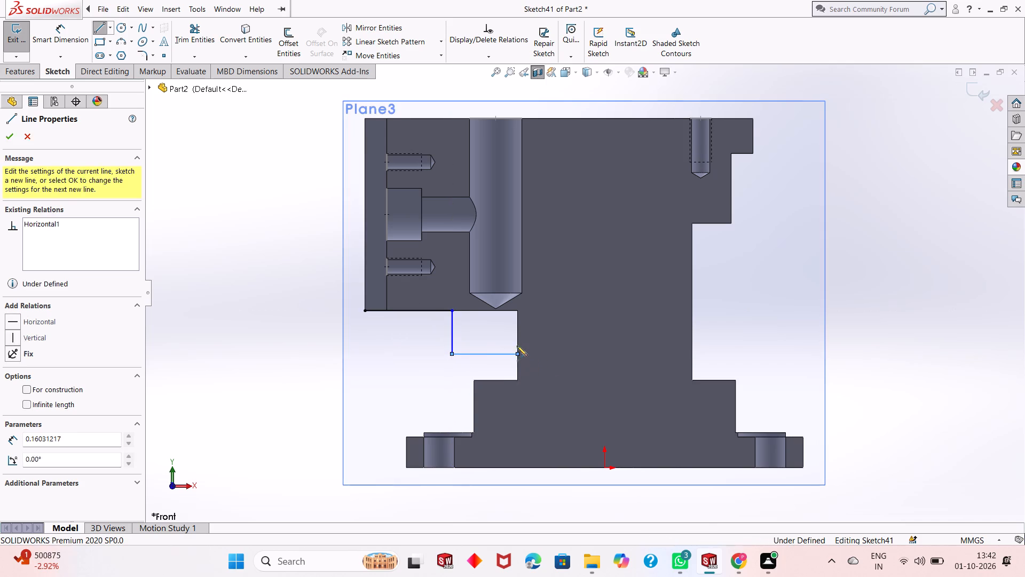
left_click(517, 311)
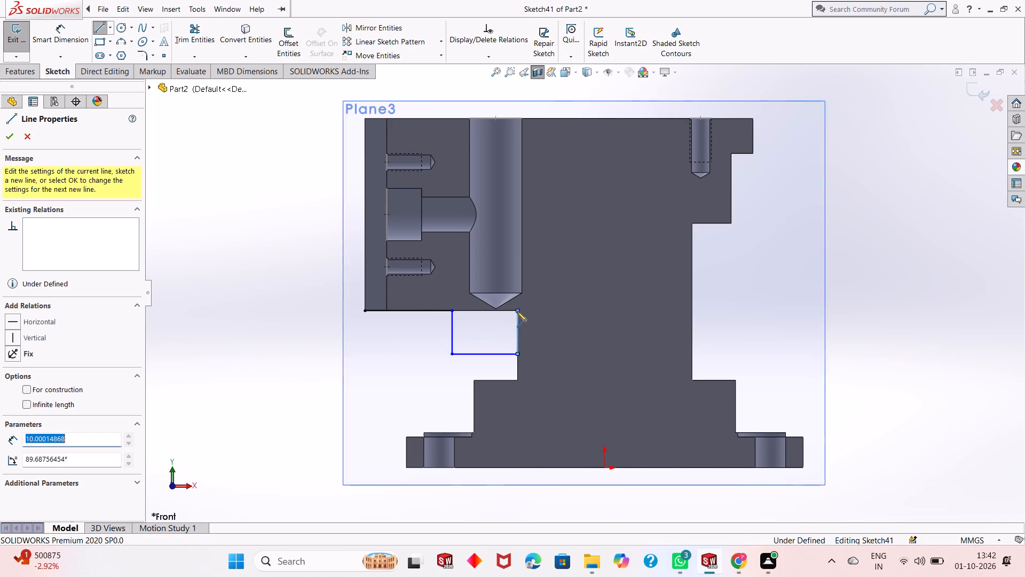
left_click(452, 310)
key("Escape")
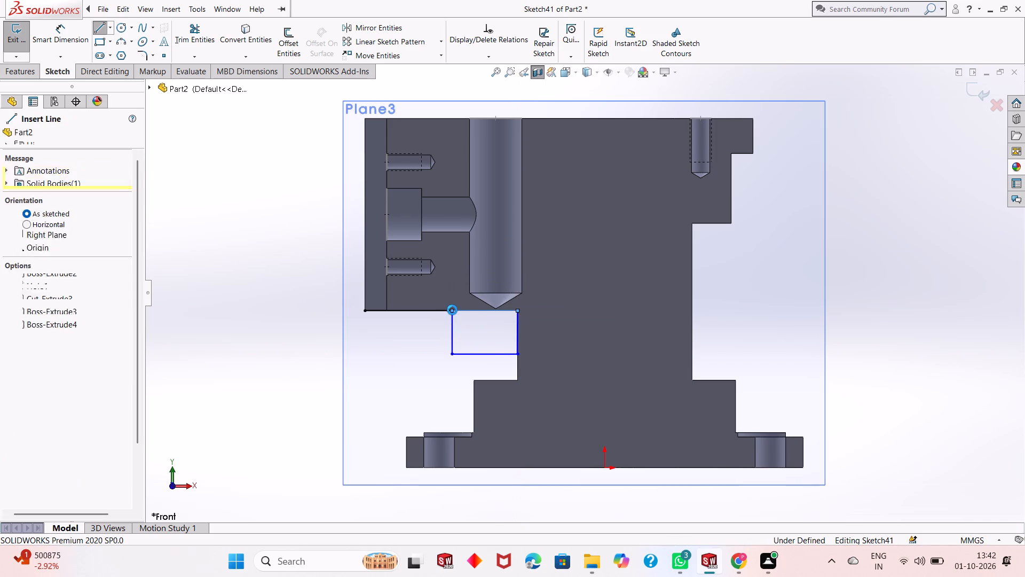
key("Escape")
key("Escape")
Delete the 20 mm line along the side block's underside, leaving only the rectangular rib profile.
left_click(411, 311)
right_click(277, 272)
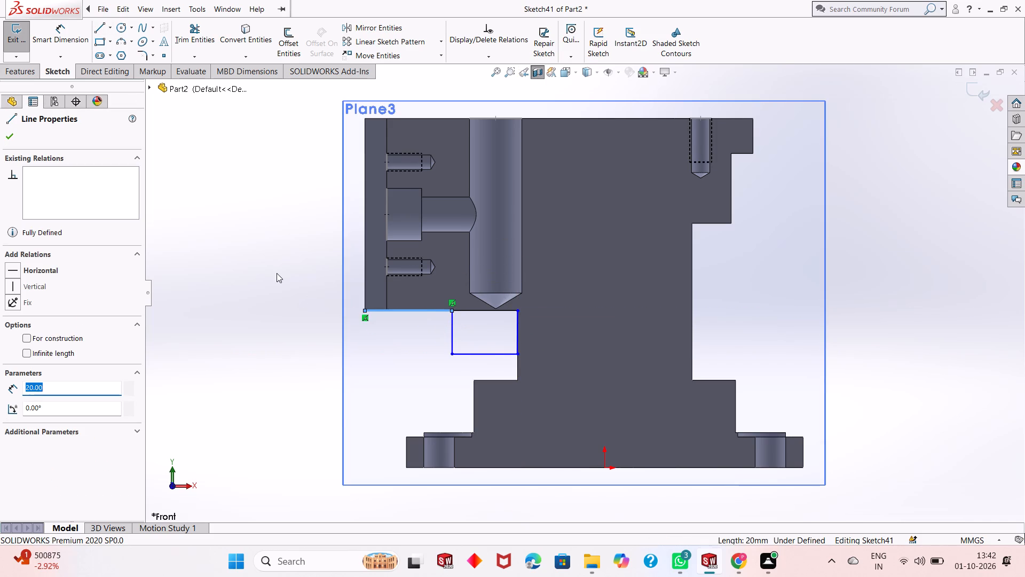
left_click(342, 446)
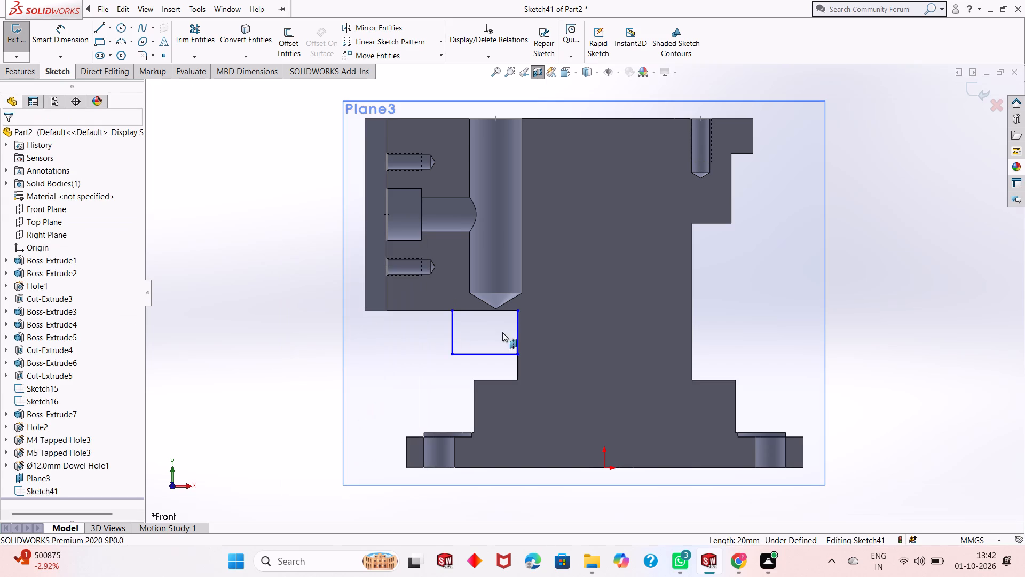
Dimension the height of the rib rectangle on its outer vertical edge.
left_click(64, 34)
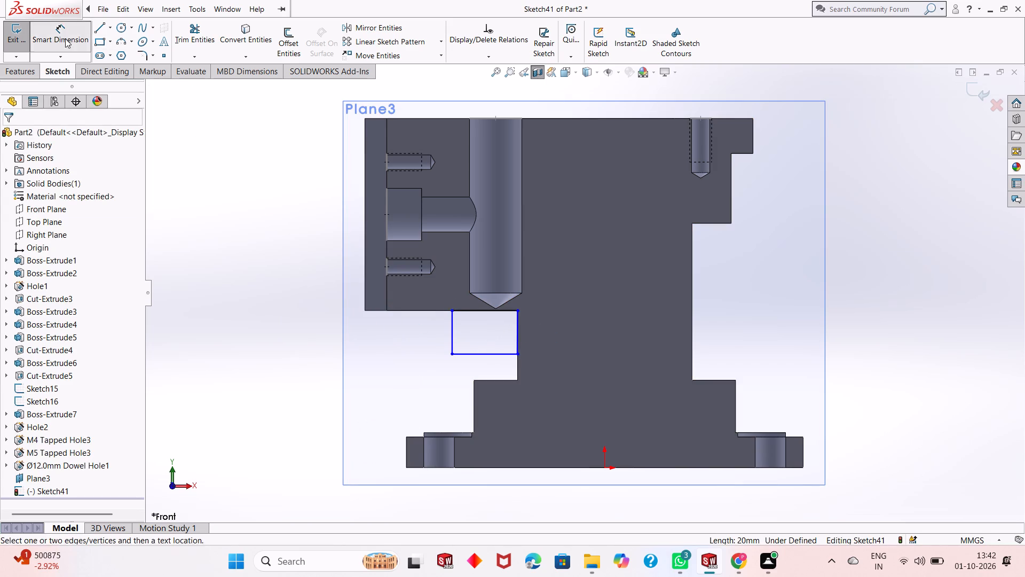
left_click(452, 327)
left_click(313, 324)
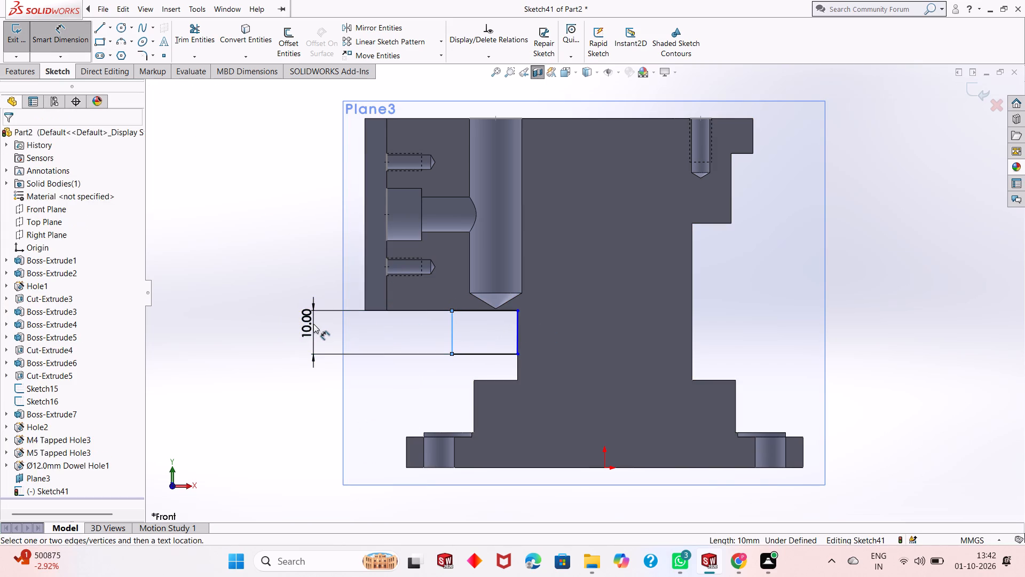
key("Return")
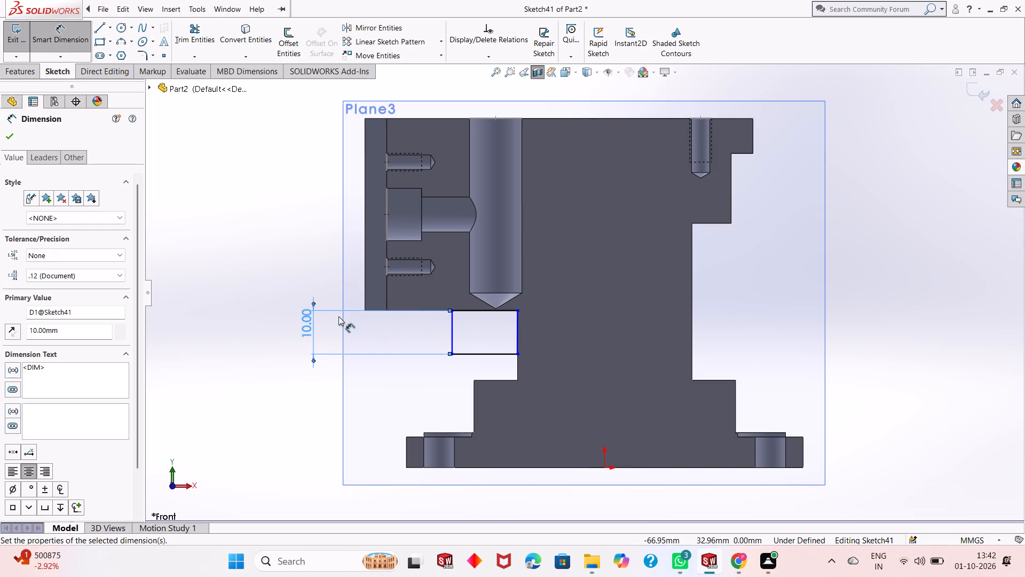
left_click(16, 139)
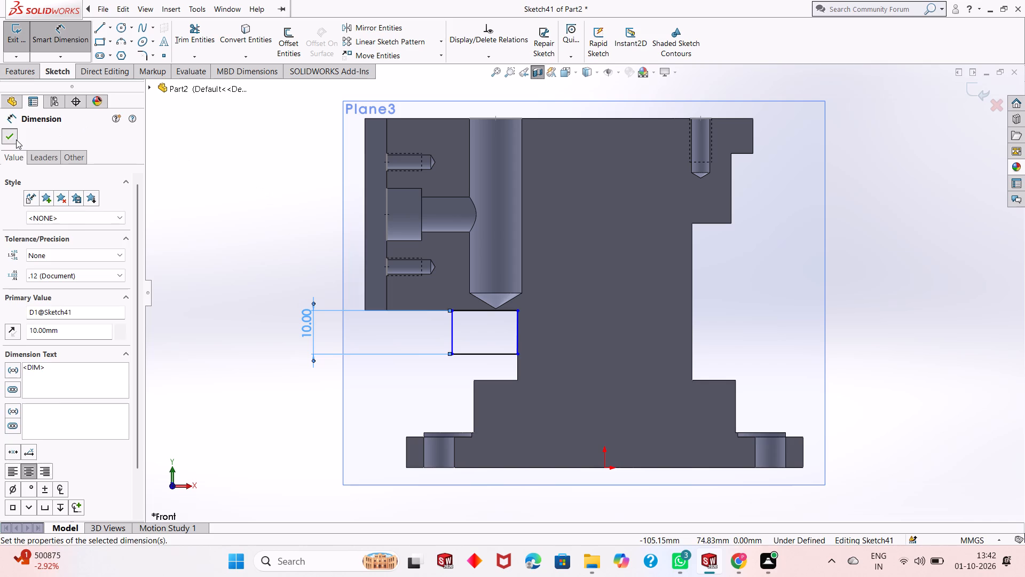
Dimension the lower horizontal edge of the rib rectangle to 15 mm.
left_click(71, 40)
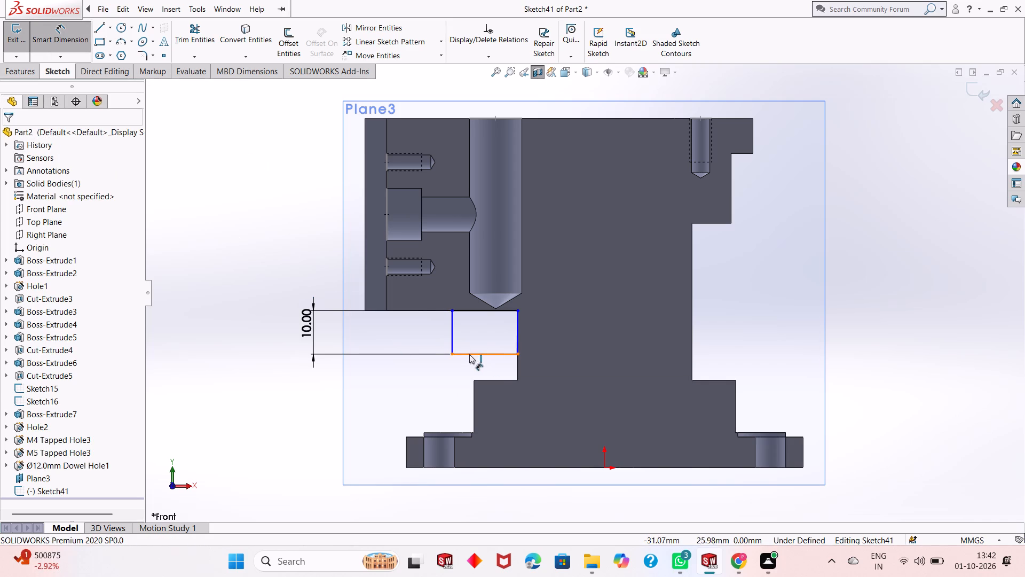
left_click(469, 354)
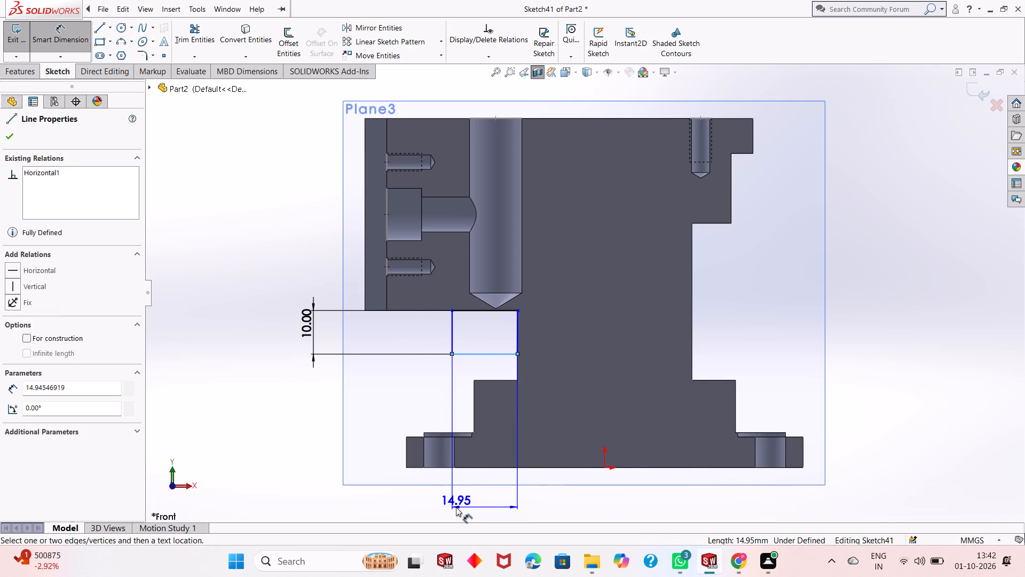
key("Escape")
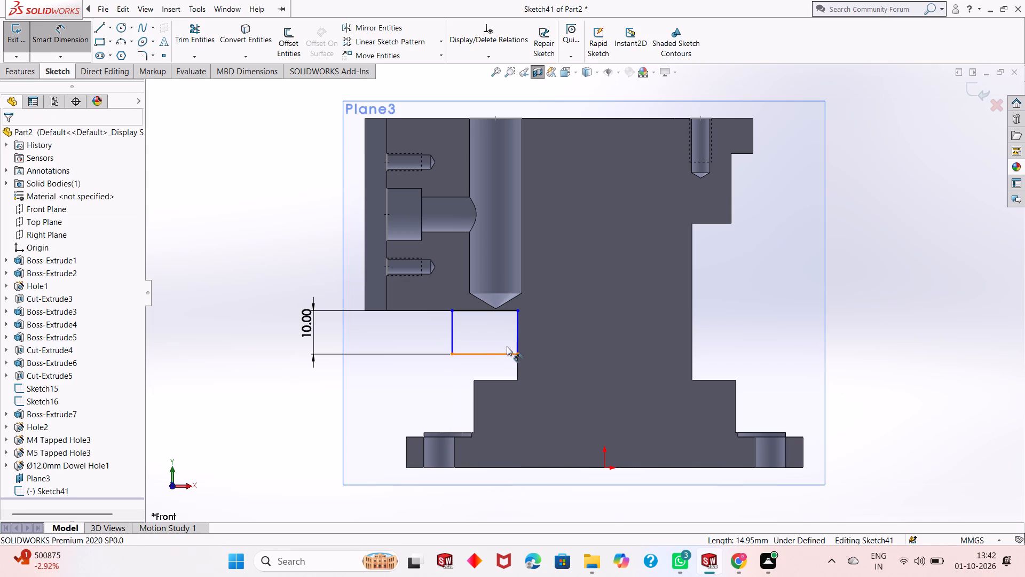
left_click(499, 356)
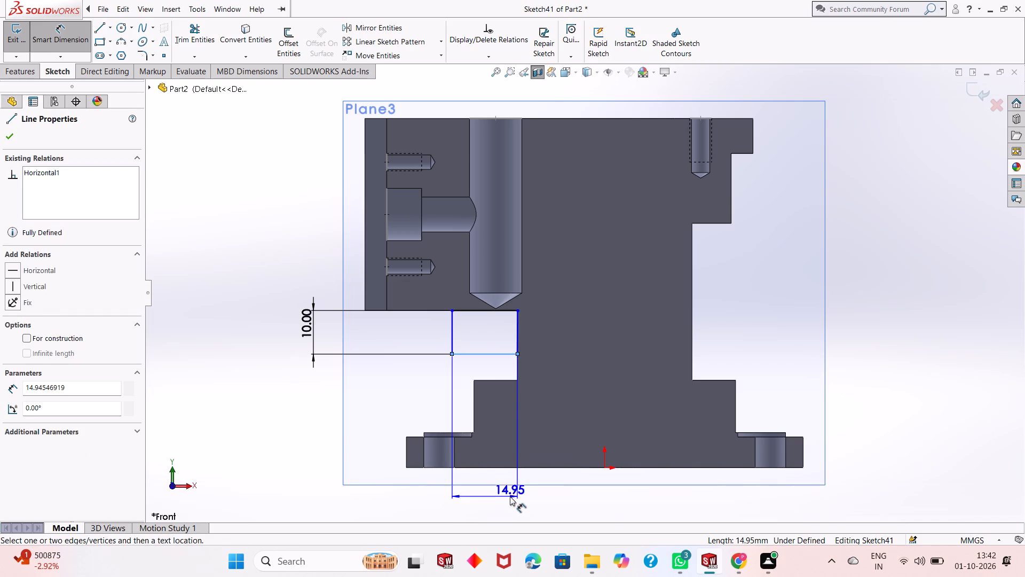
left_click(510, 497)
type("15")
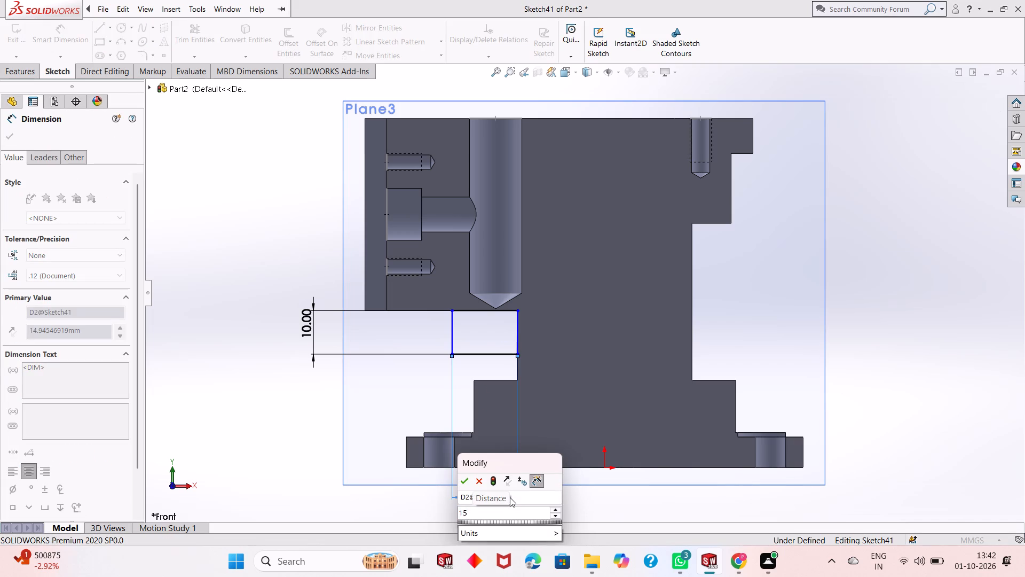
key("Return")
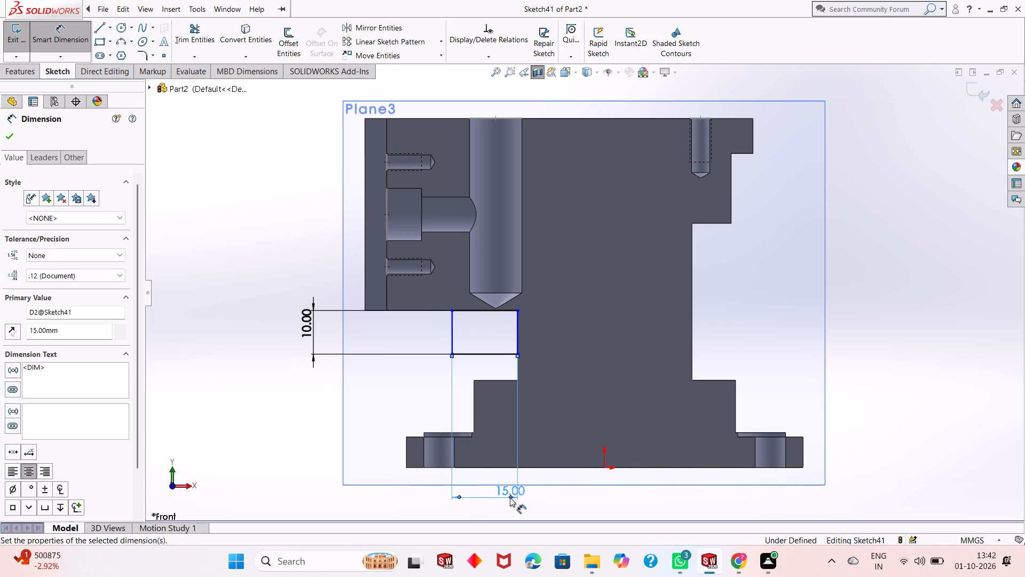
Set the rib rectangle's width dimension to 16 mm.
double_click(510, 498)
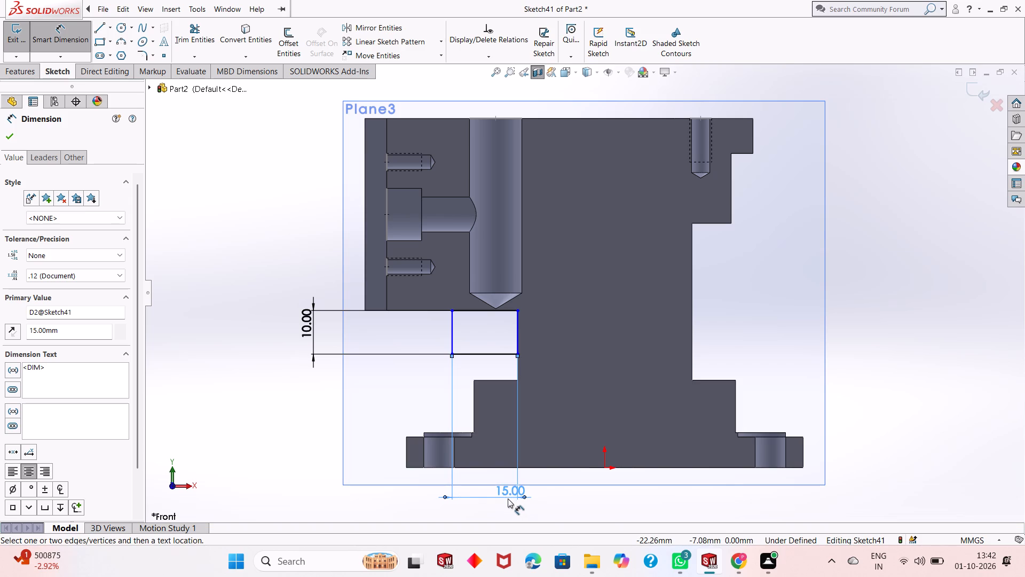
double_click(508, 498)
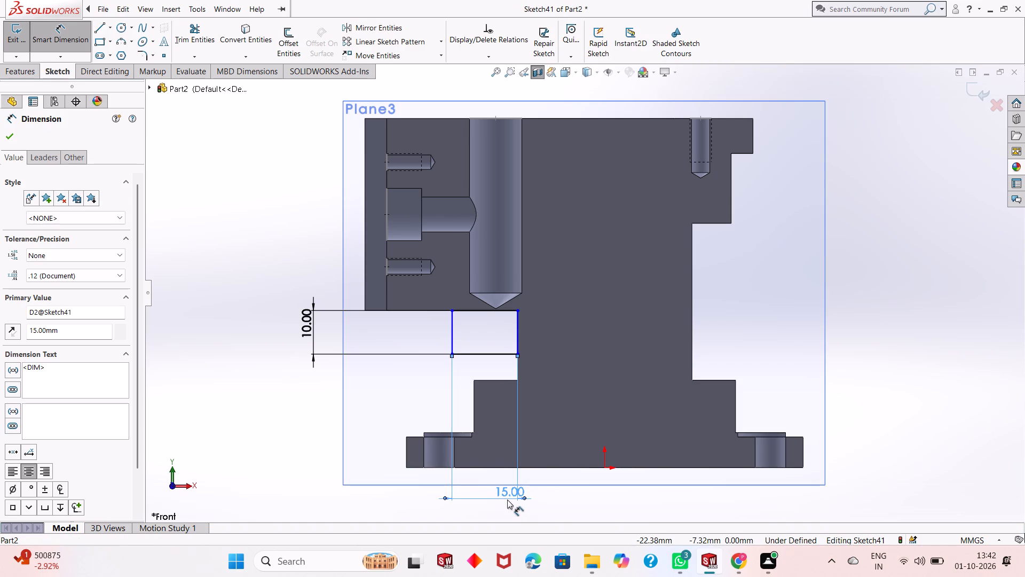
key("Escape")
double_click(507, 496)
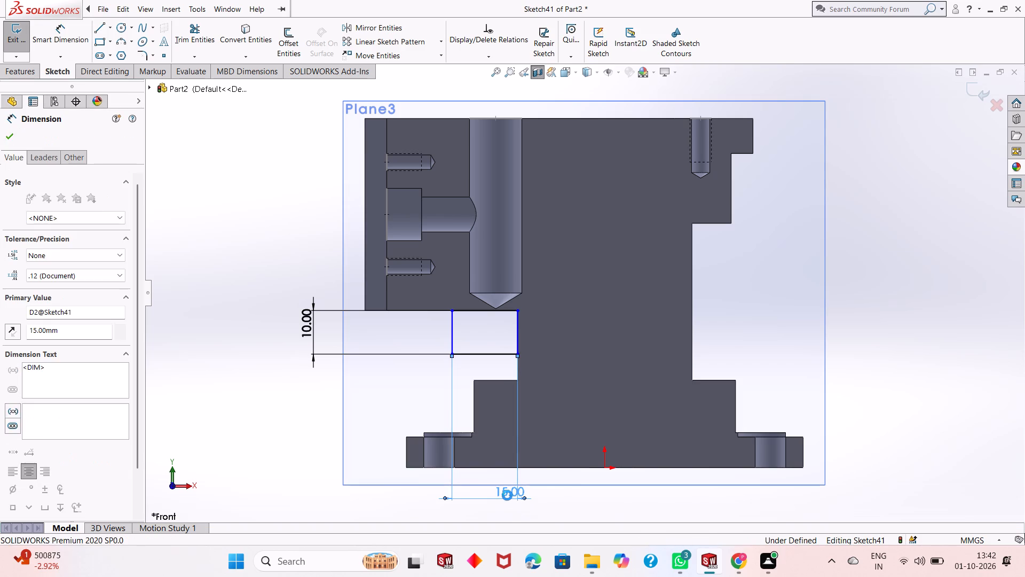
type("16")
key("Return")
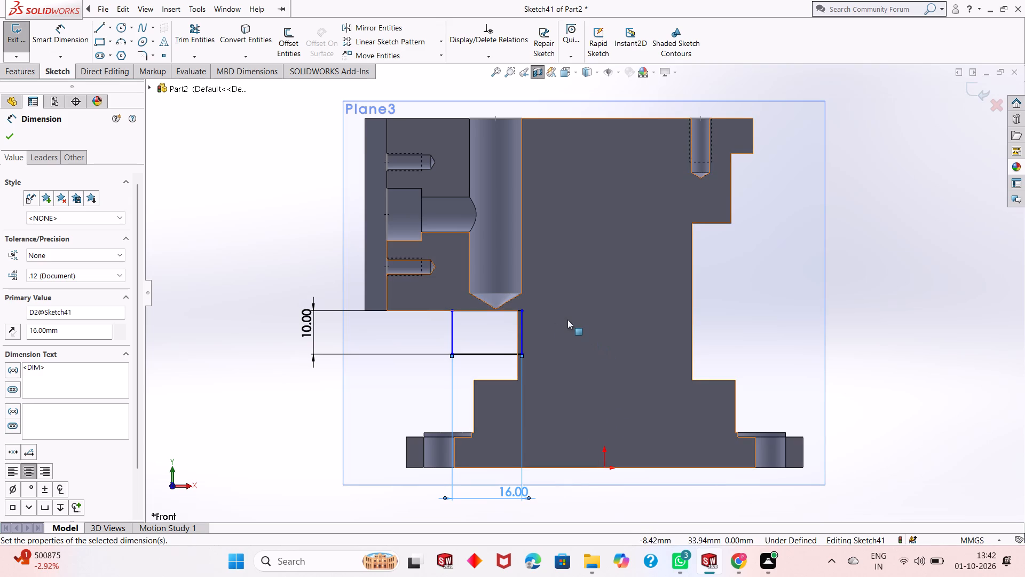
left_click(11, 141)
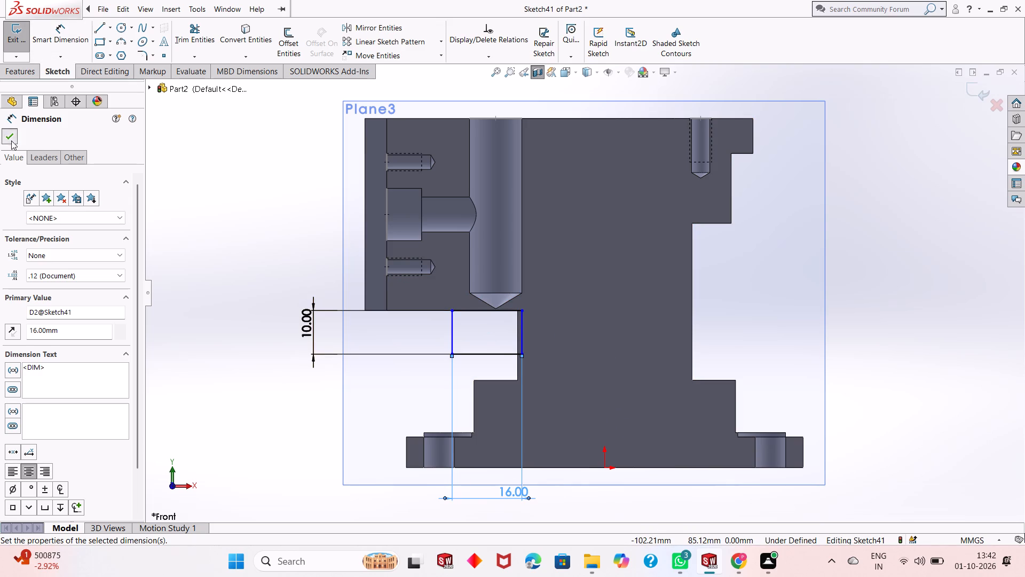
Dimension the horizontal distance from the rib rectangle's lower inner corner to the origin.
left_click(78, 46)
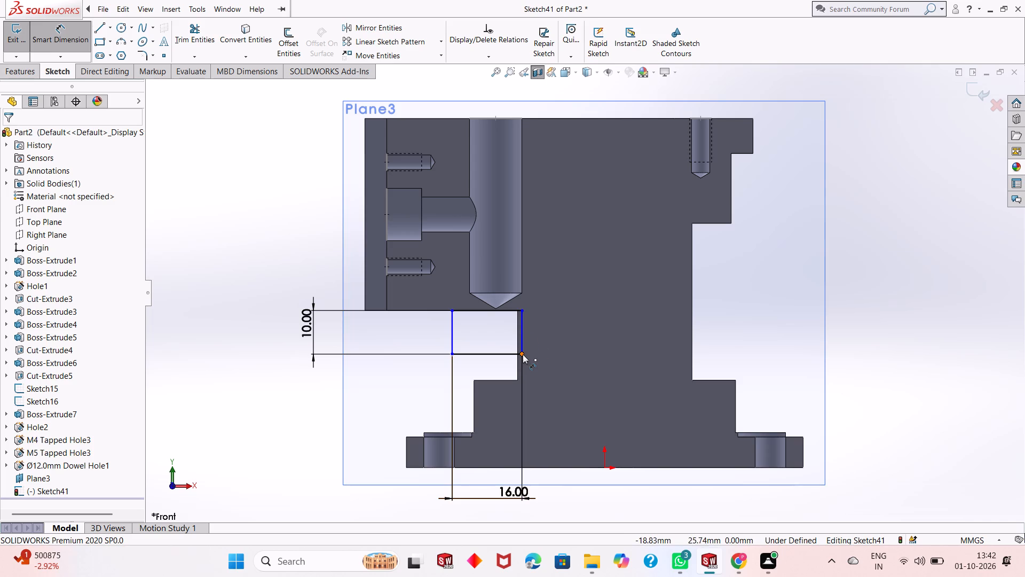
left_click(523, 353)
left_click(604, 469)
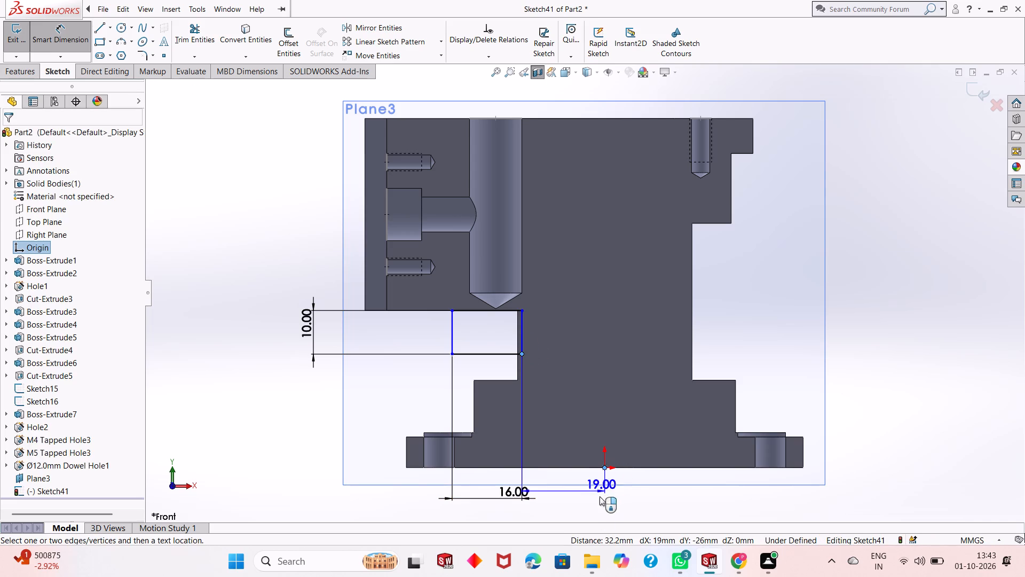
left_click(587, 507)
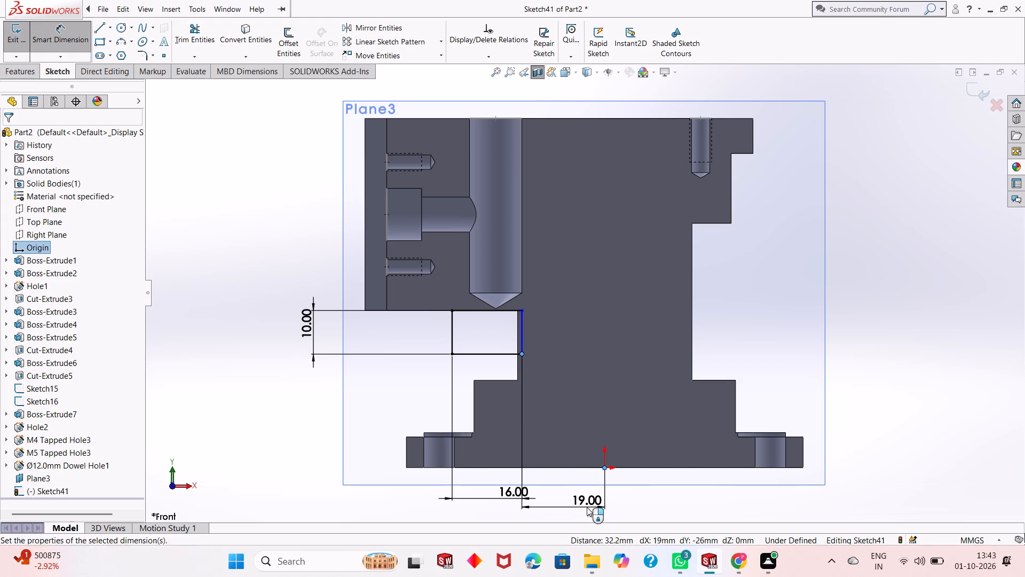
key("Return")
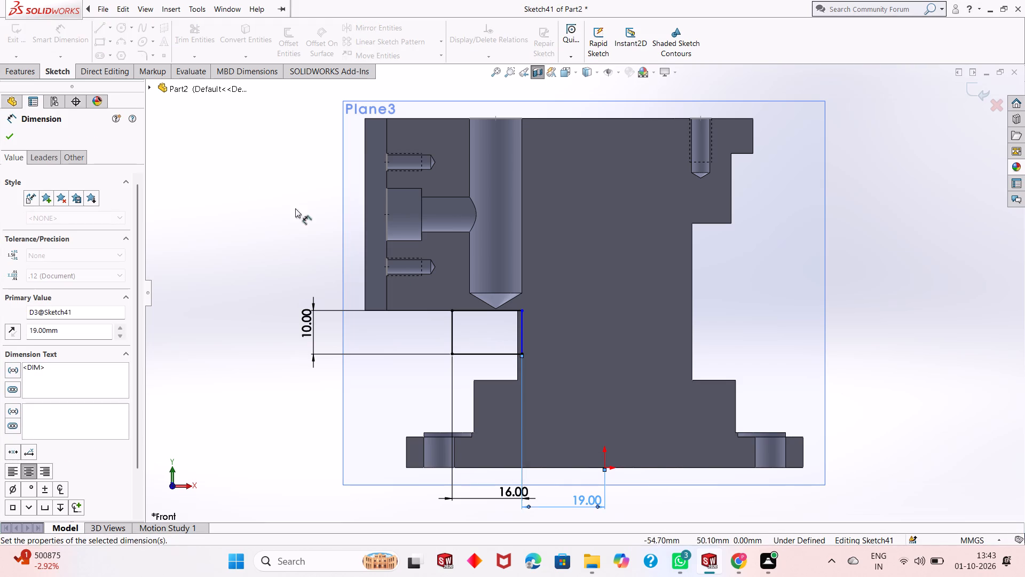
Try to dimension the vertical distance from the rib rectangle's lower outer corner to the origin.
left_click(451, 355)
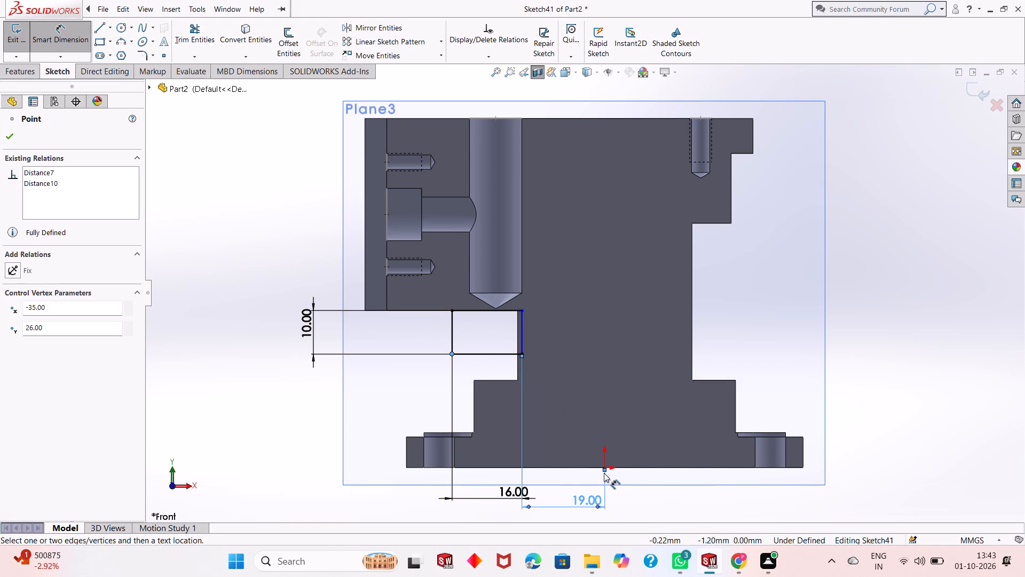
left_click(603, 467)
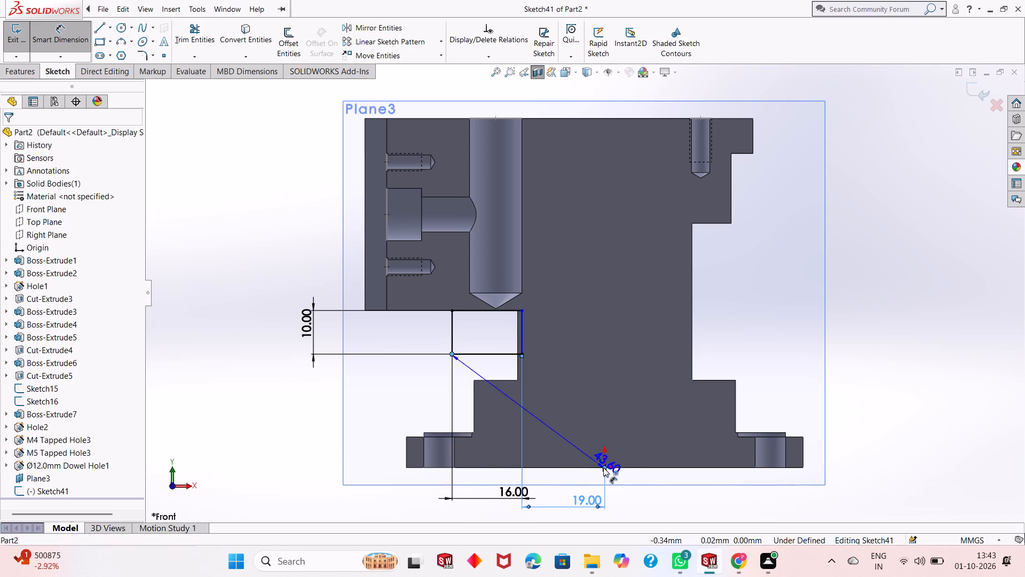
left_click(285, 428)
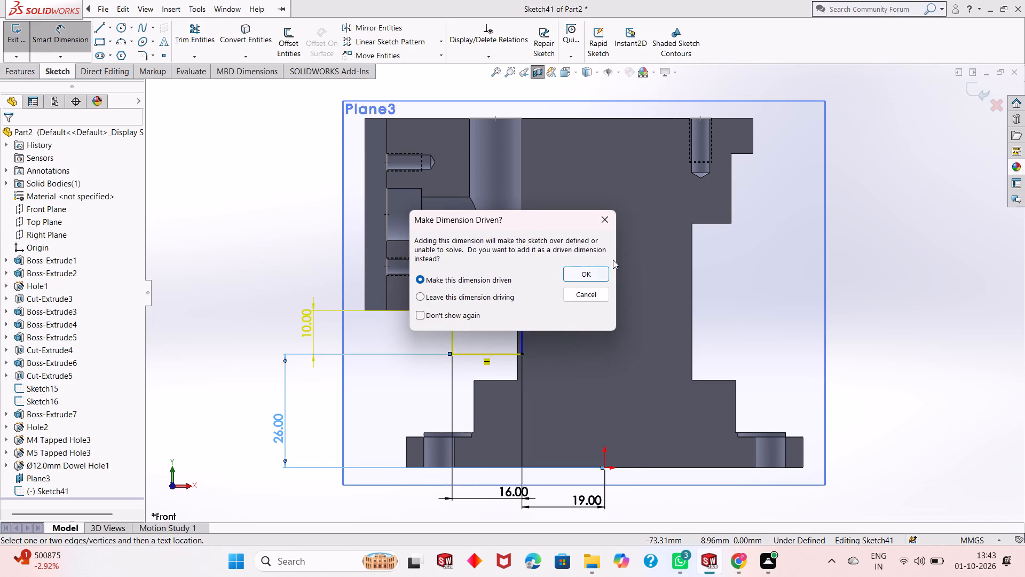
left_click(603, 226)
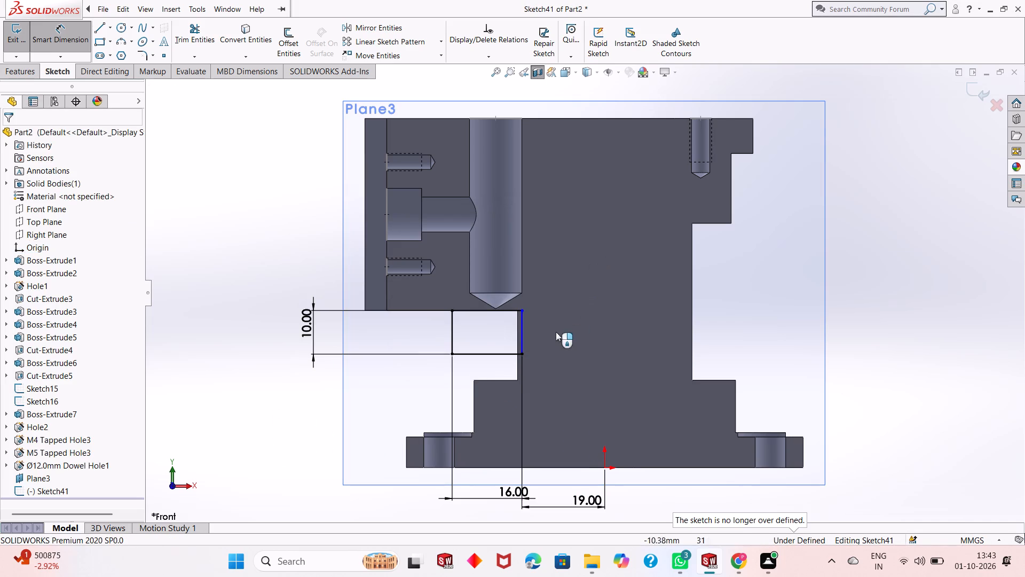
Dimension the inner vertical edge of the rib rectangle and leave the dimensioning tool.
left_click(521, 340)
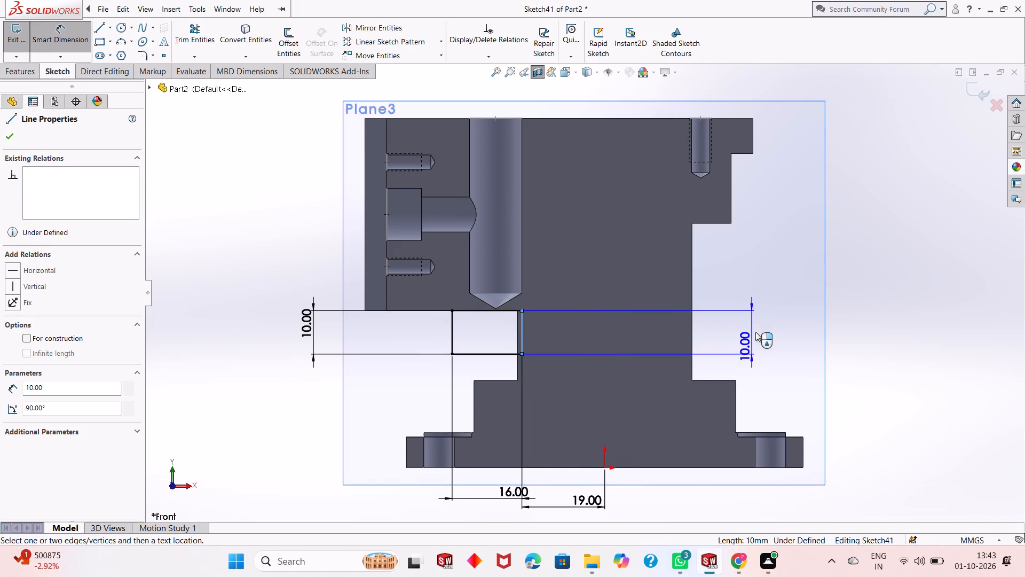
left_click(759, 321)
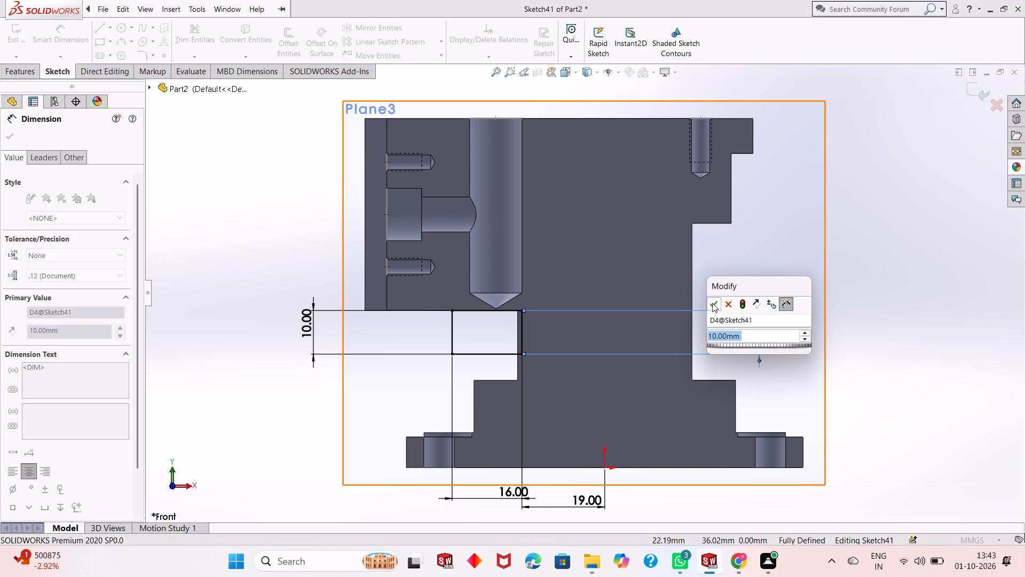
left_click(712, 303)
right_click(869, 267)
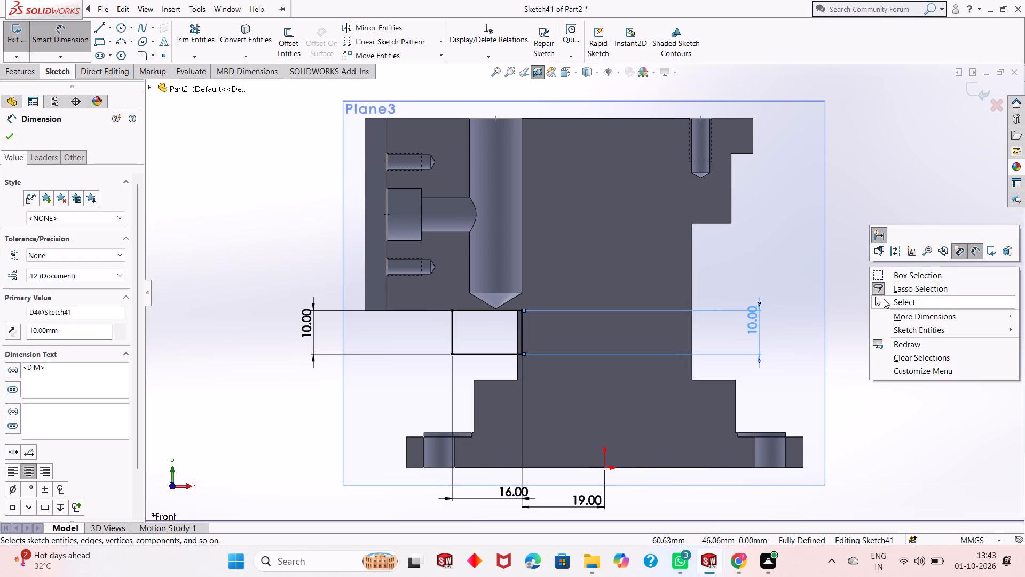
left_click(884, 299)
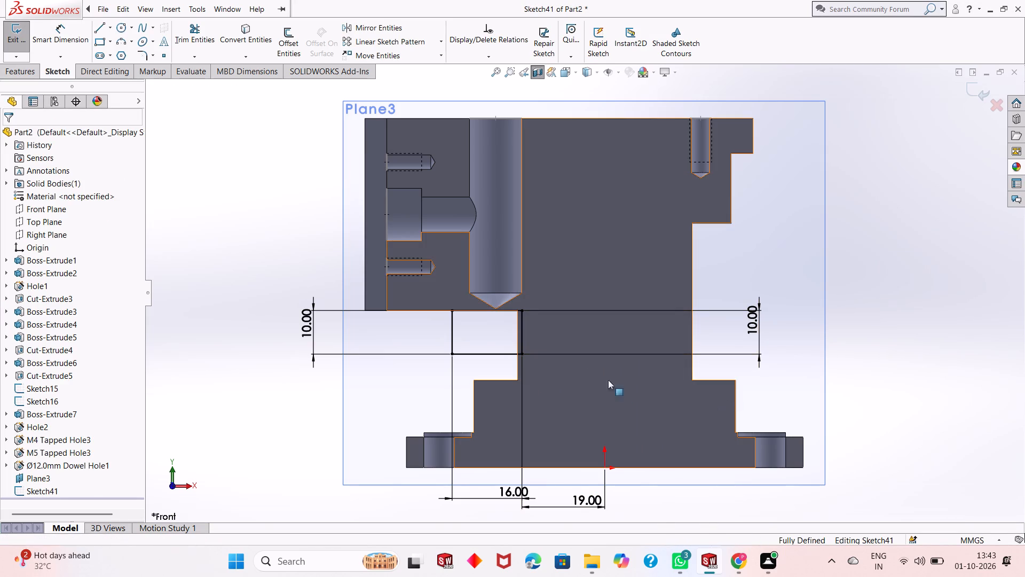
Start a boss extrusion of the rib rectangle with the Mid Plane end condition and a depth of 30 mm.
left_click(23, 73)
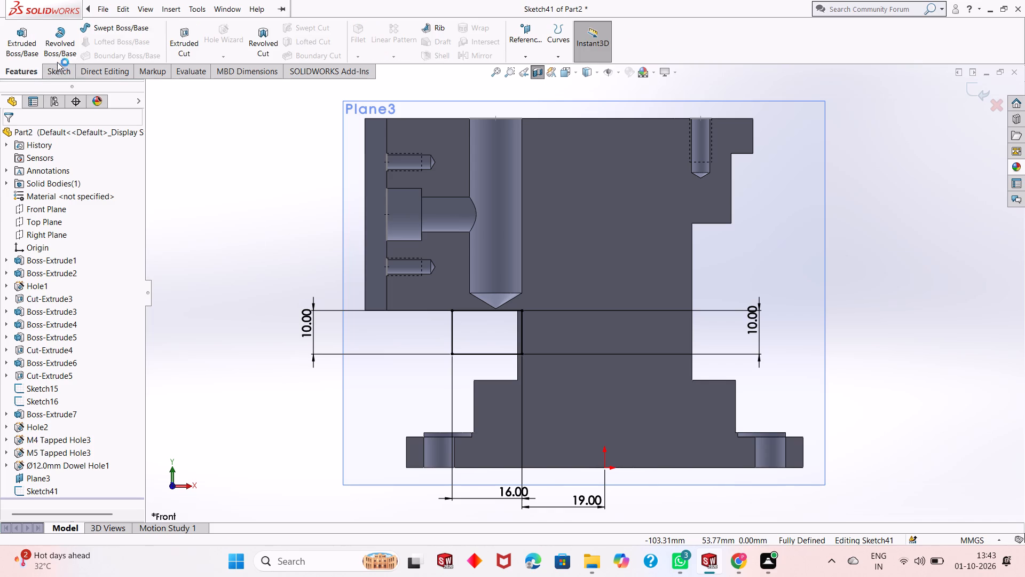
left_click(27, 46)
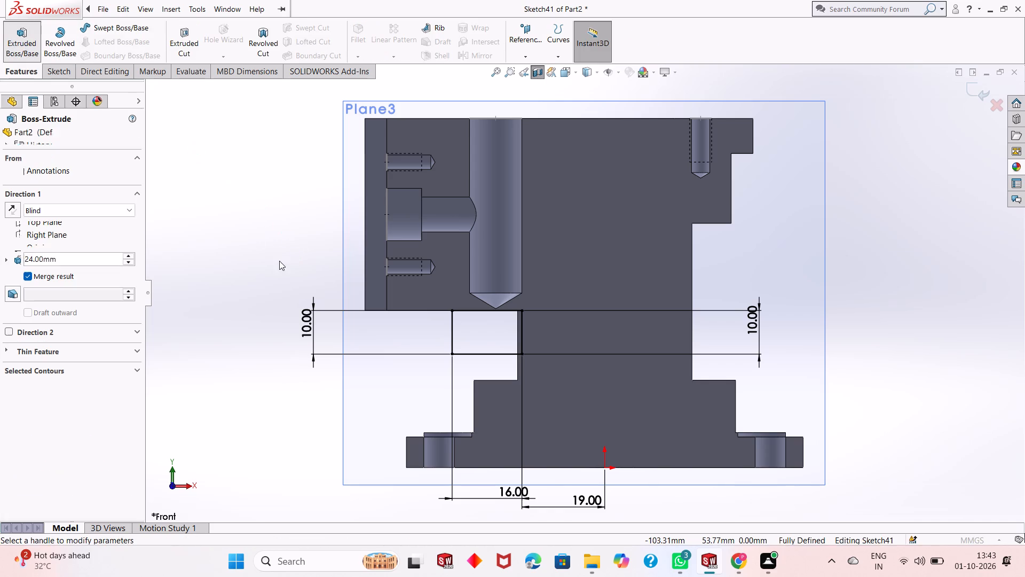
middle_click_drag(279, 263, 291, 287)
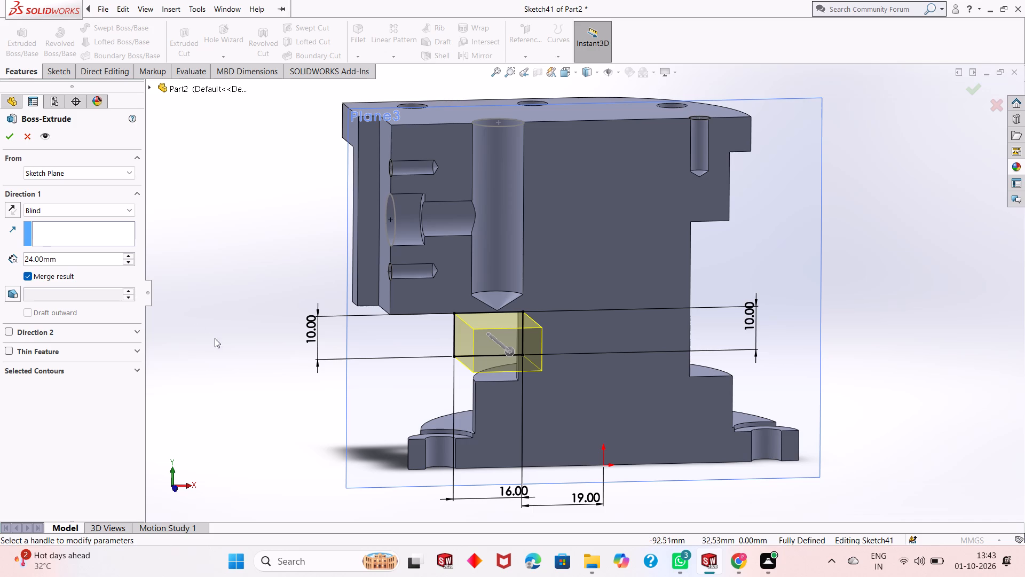
middle_click_drag(244, 302, 282, 288)
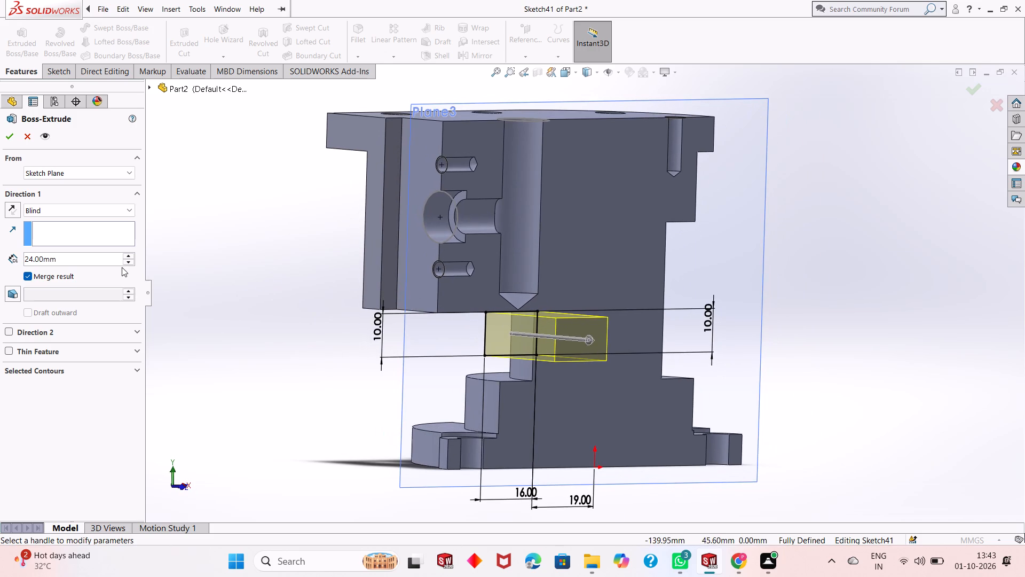
left_click(105, 212)
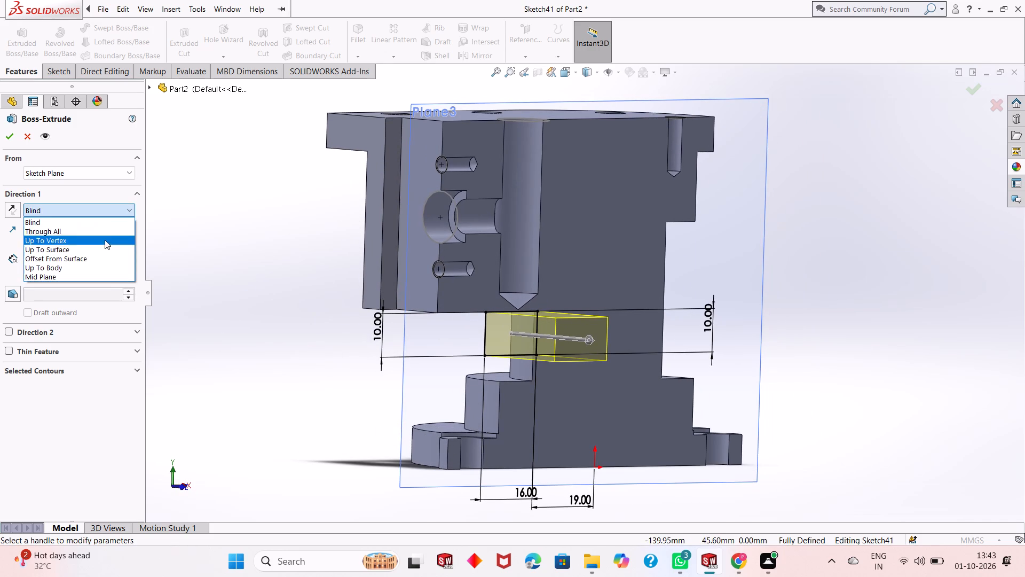
left_click(105, 275)
middle_click_drag(286, 365, 340, 328)
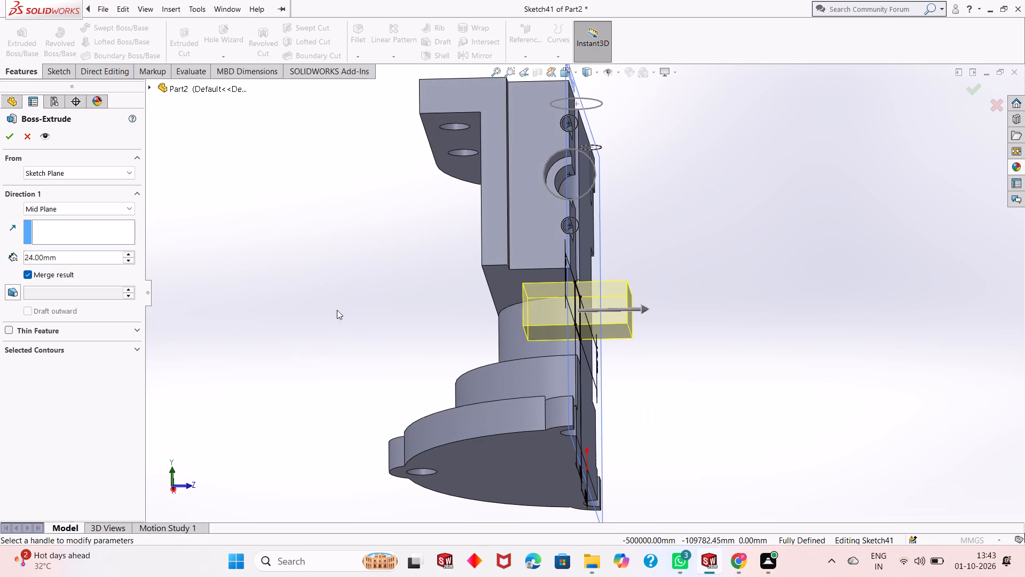
double_click(73, 258)
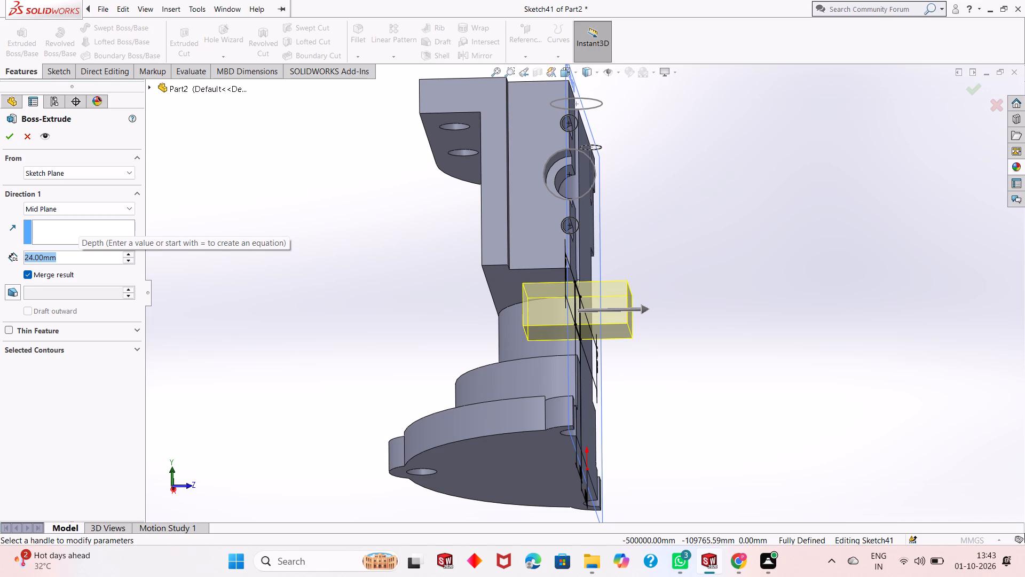
type("30")
key("Return")
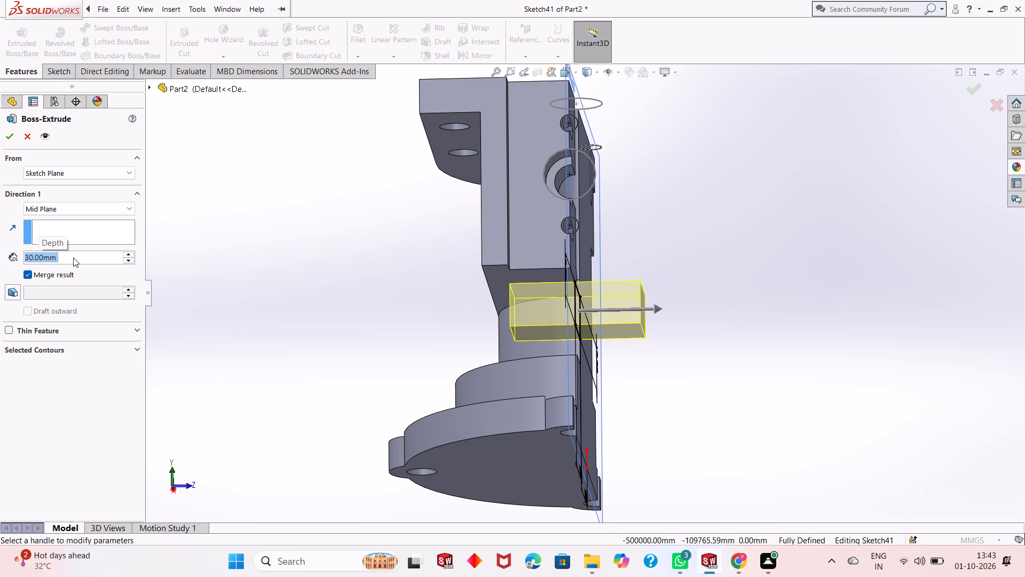
Set the rib's mid-plane extrusion depth to 40 mm and complete the extrusion.
double_click(73, 258)
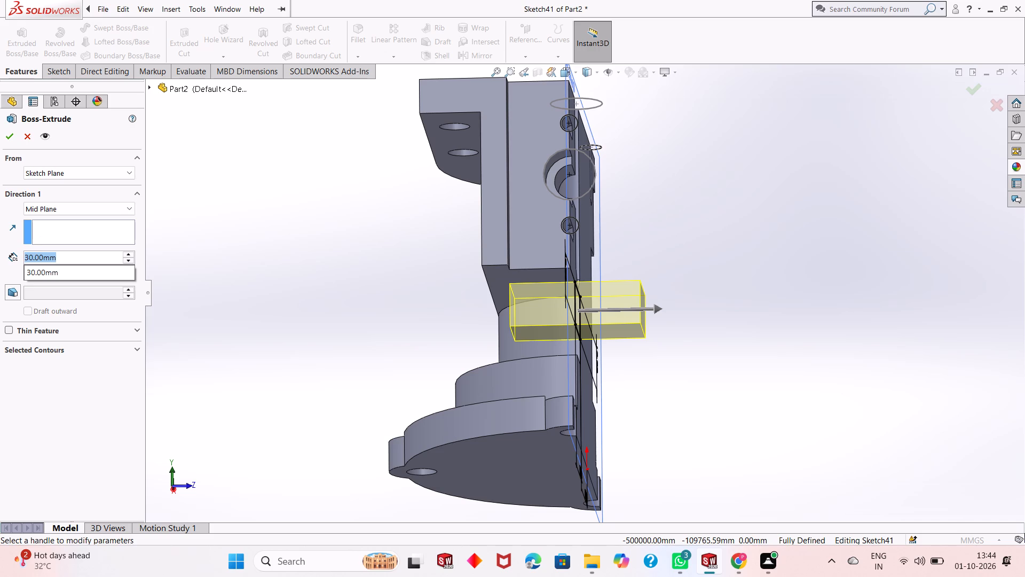
type("40")
key("Return")
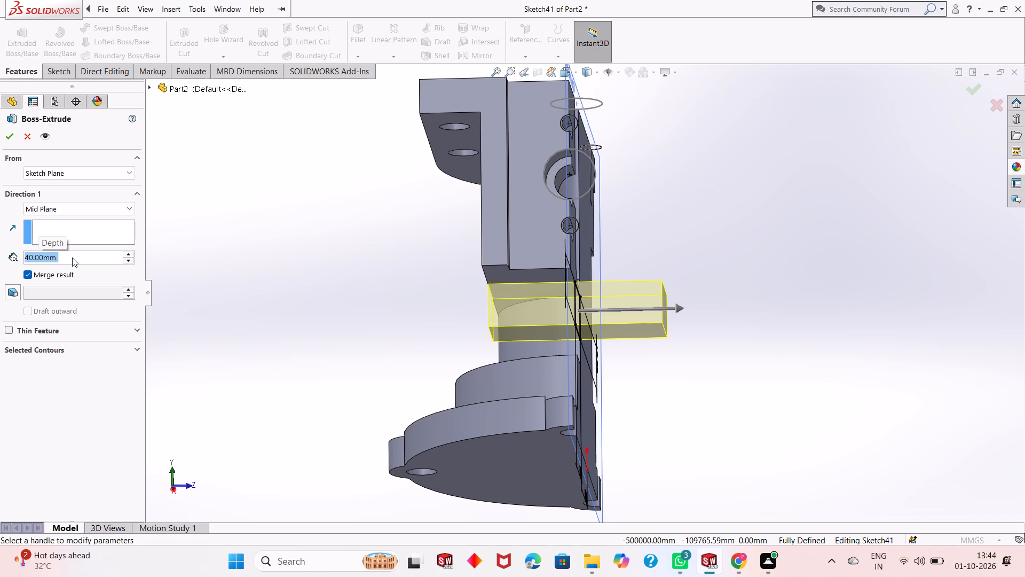
middle_click_drag(259, 280, 273, 315)
middle_click_drag(273, 315, 265, 356)
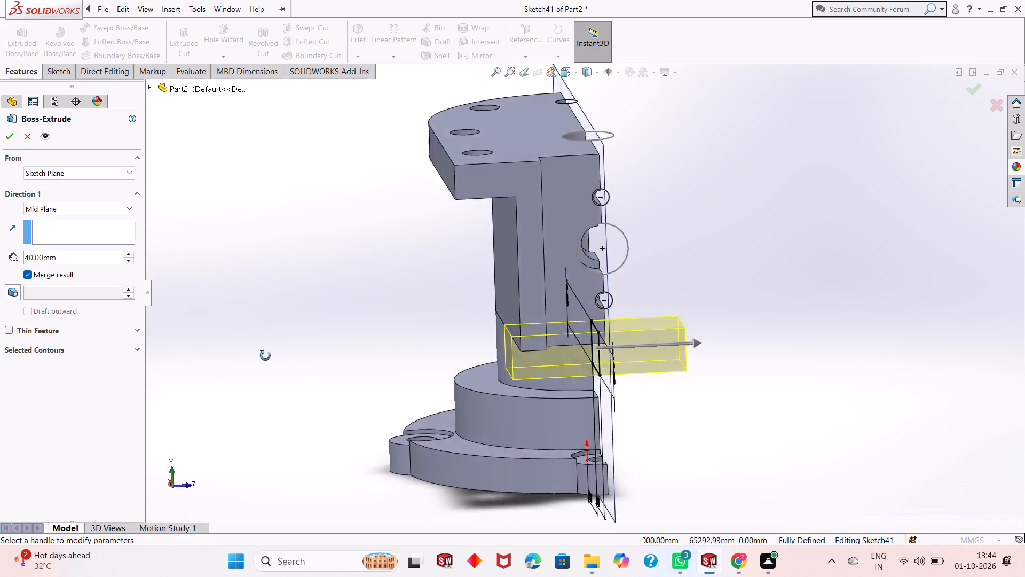
middle_click_drag(265, 356, 265, 361)
scroll(311, 346, "down", 2)
middle_click_drag(474, 375, 486, 359)
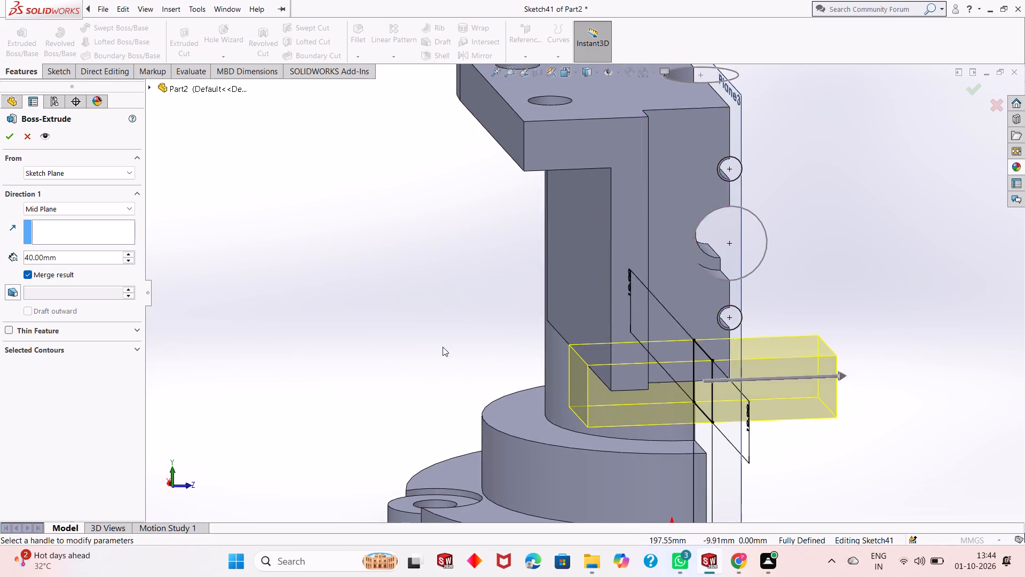
scroll(443, 347, "up", 4)
scroll(575, 381, "down", 2)
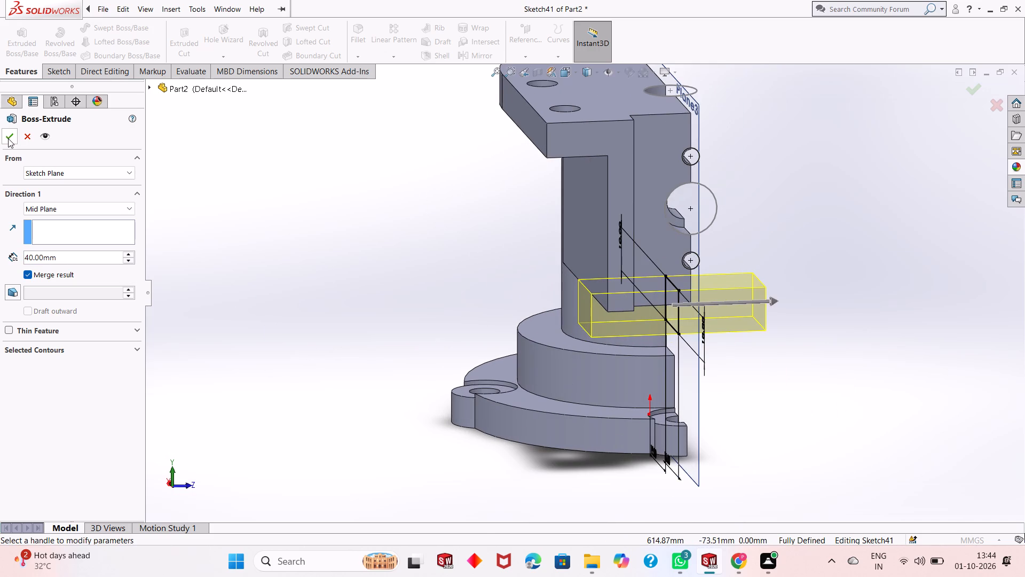
left_click(8, 139)
key("Escape")
Examine the extruded rib under the side block in the sectioned model from several angles.
middle_click_drag(731, 327, 731, 328)
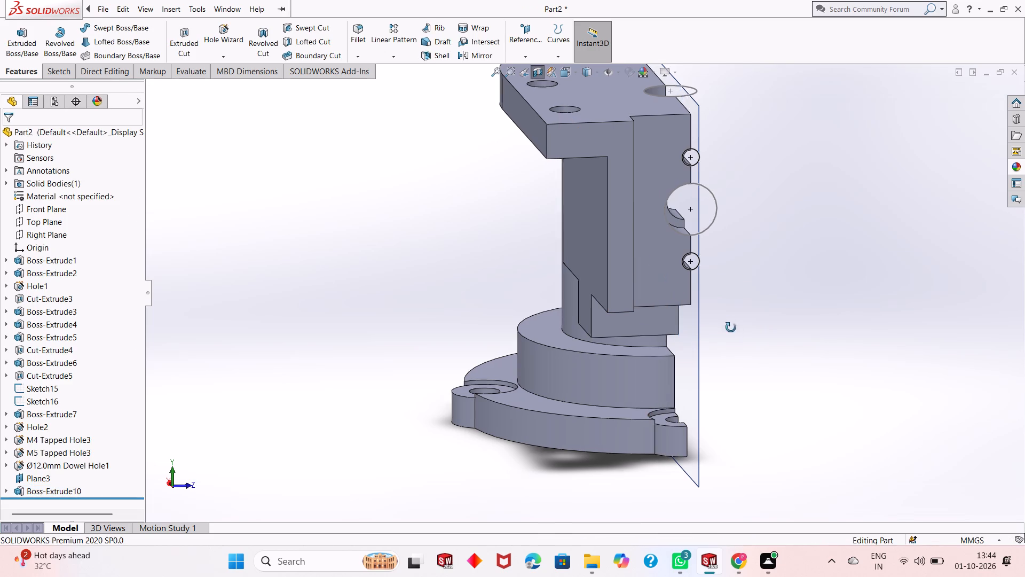
middle_click_drag(731, 328, 617, 303)
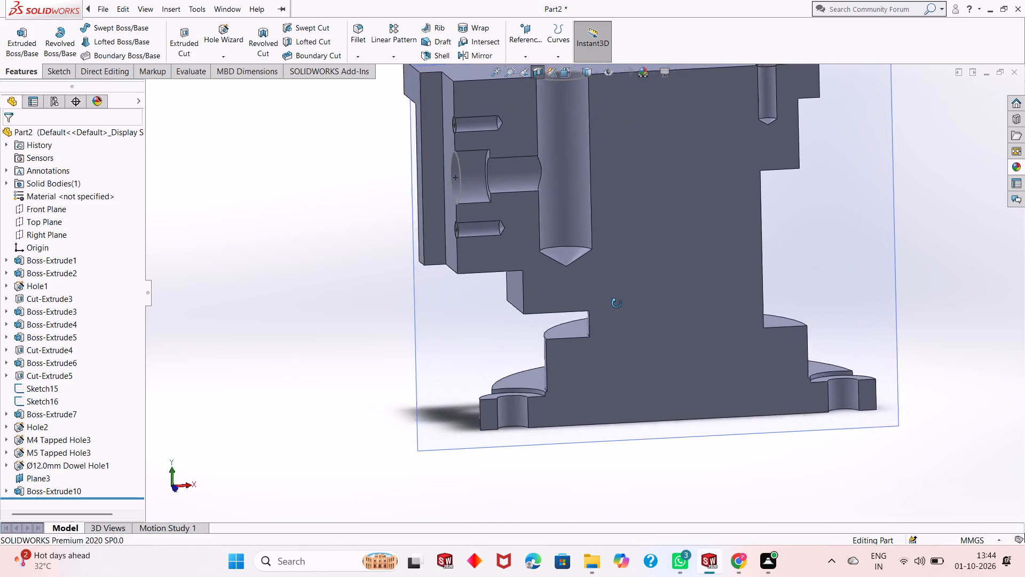
middle_click_drag(617, 303, 605, 273)
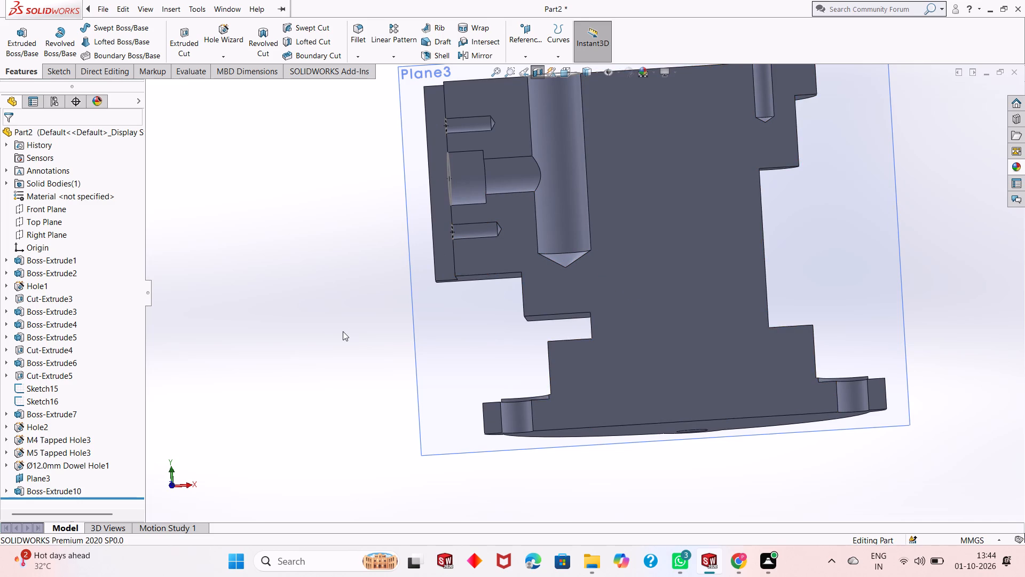
middle_click_drag(477, 347, 493, 361)
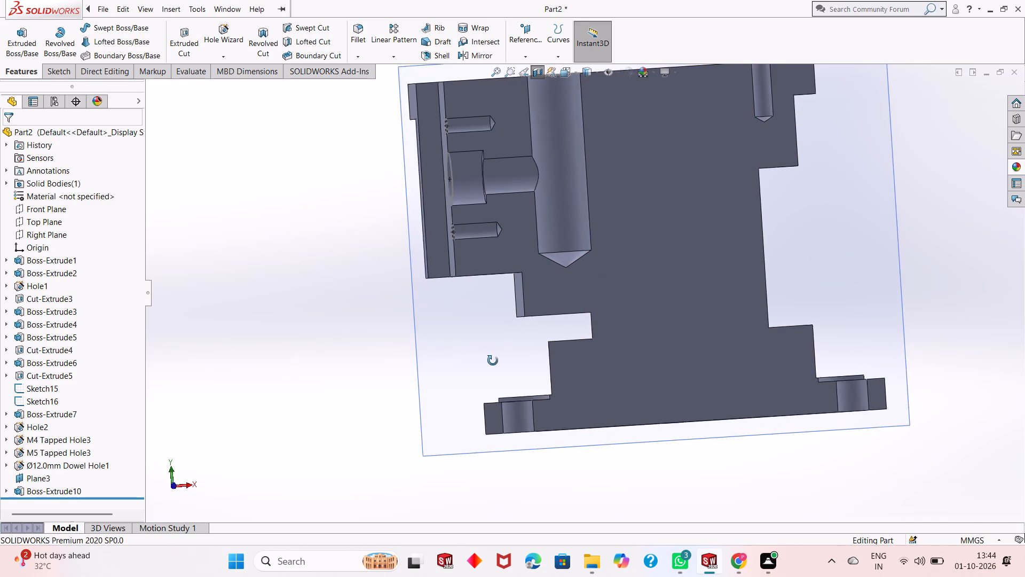
middle_click_drag(493, 361, 494, 361)
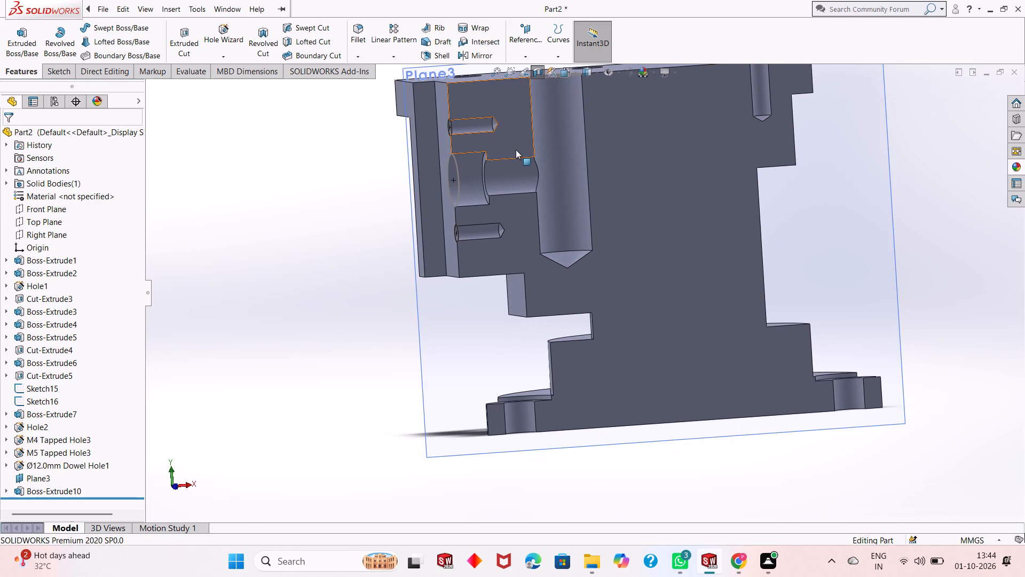
scroll(645, 266, "up", 2)
scroll(695, 202, "down", 1)
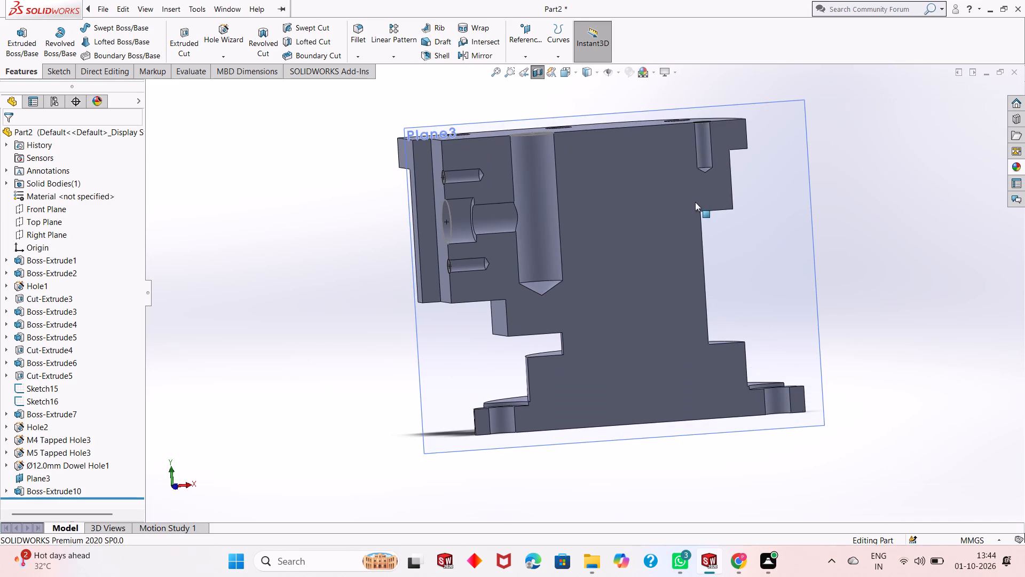
scroll(695, 202, "up", 1)
middle_click_drag(794, 240, 769, 256)
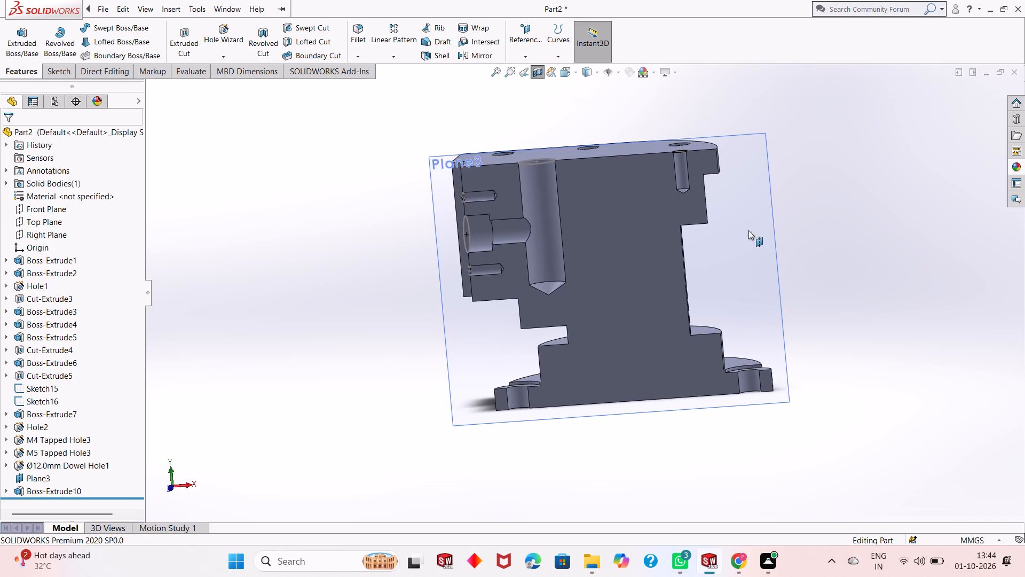
scroll(541, 184, "up", 1)
scroll(595, 160, "down", 2)
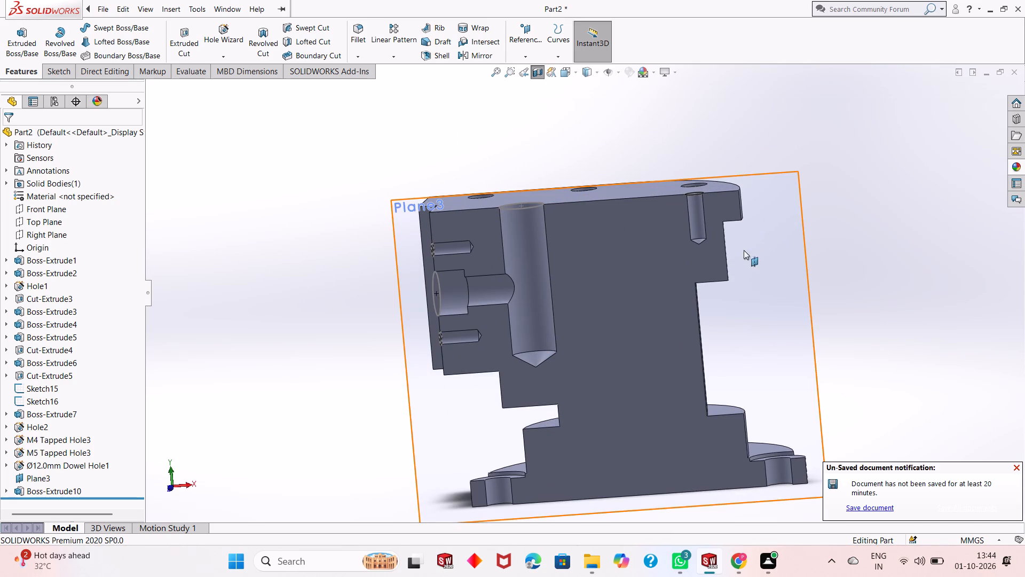
middle_click_drag(716, 289, 756, 260)
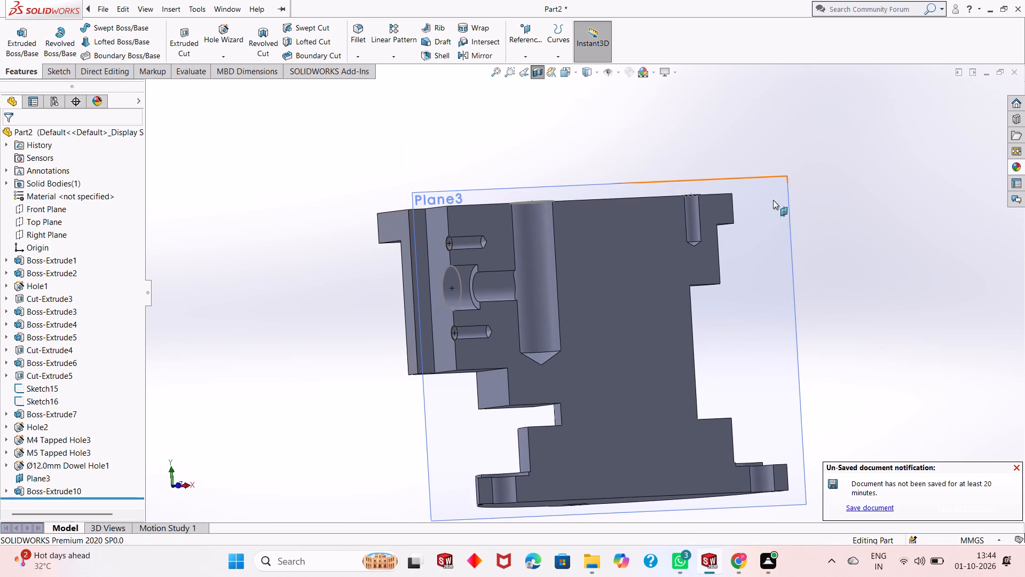
Hide the reference plane Plane3.
right_click(773, 200)
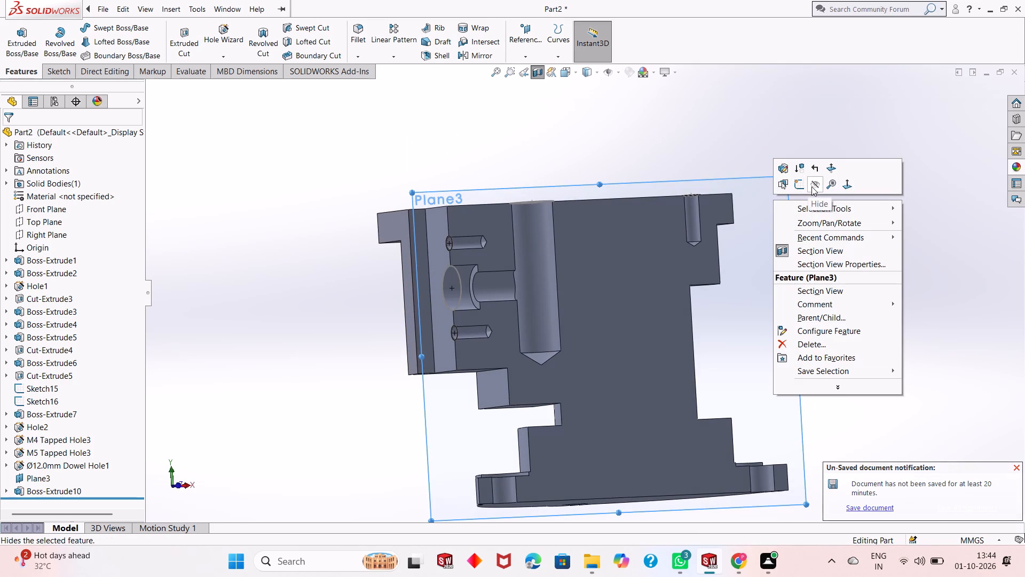
left_click(811, 186)
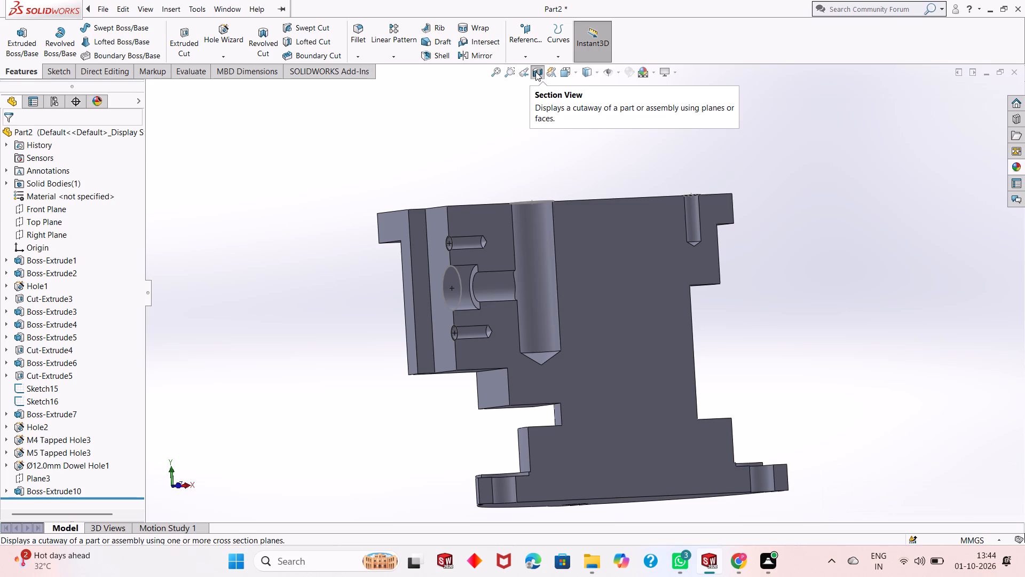
Turn off the section view to show the whole part.
left_click(535, 72)
Inspect the full housing from the side and from below, checking how the rib meets the side block and cylinder.
middle_click_drag(822, 337, 814, 338)
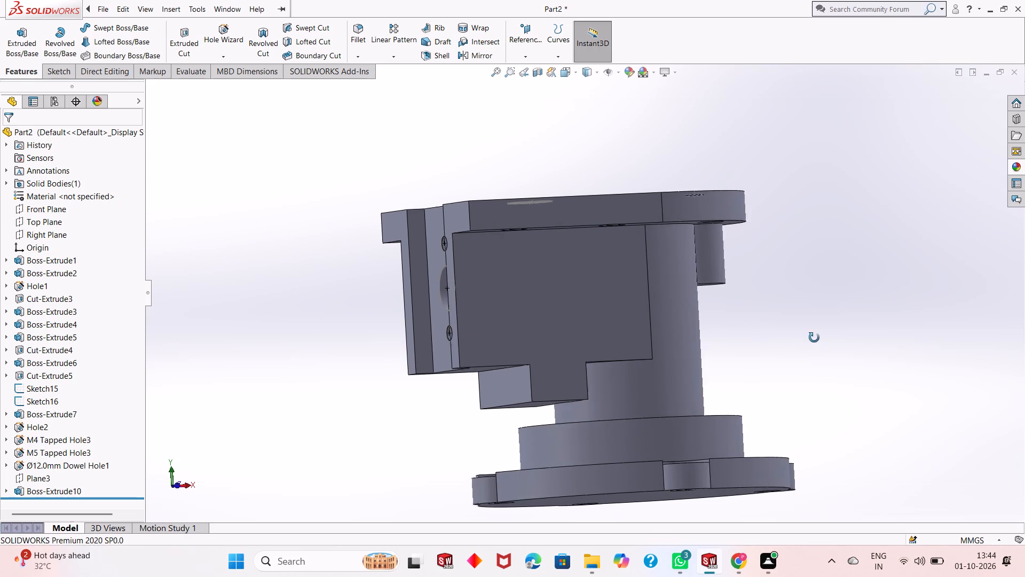
middle_click_drag(814, 338, 774, 342)
middle_click_drag(773, 342, 717, 356)
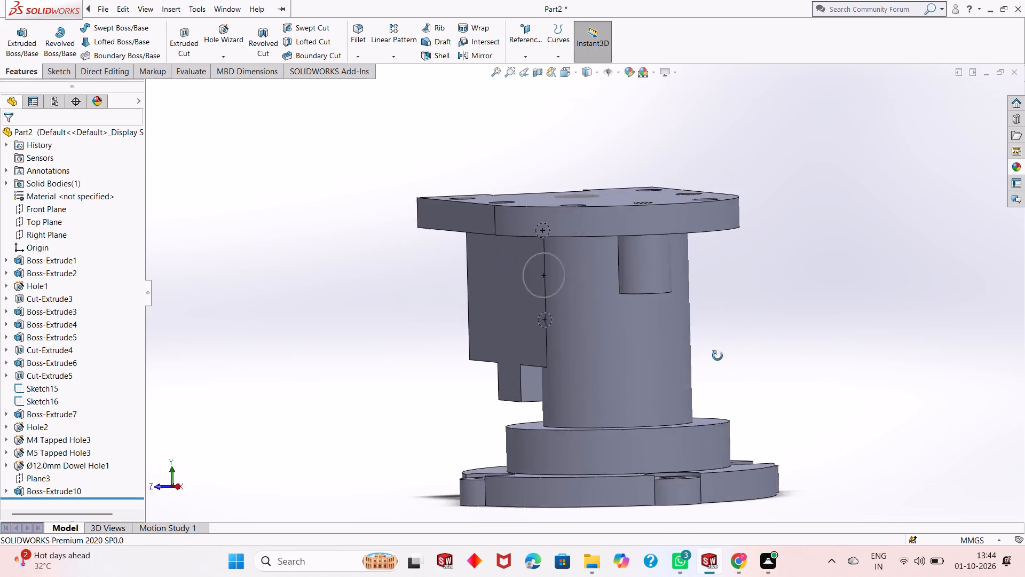
middle_click_drag(717, 356, 760, 351)
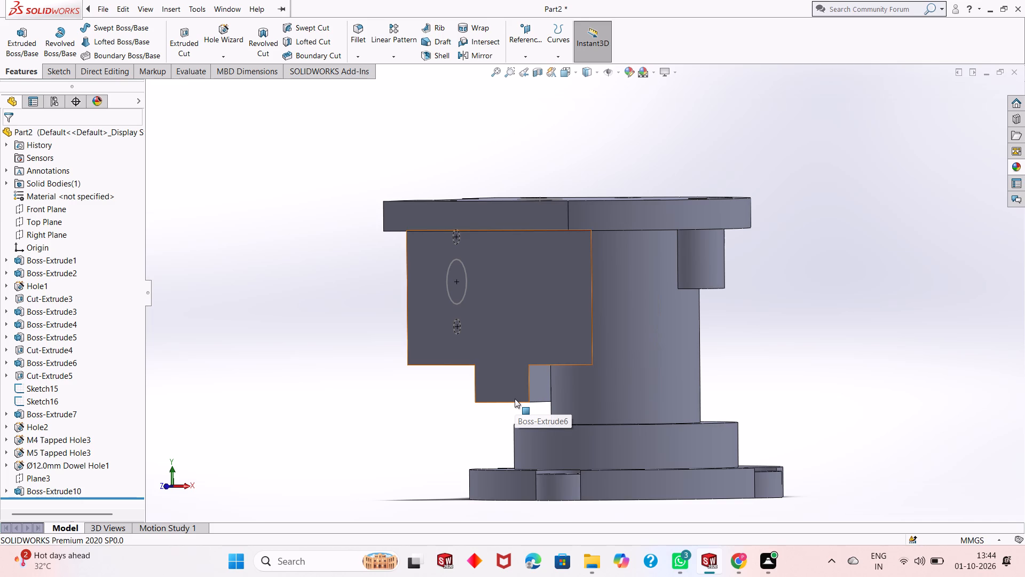
middle_click_drag(406, 397, 425, 356)
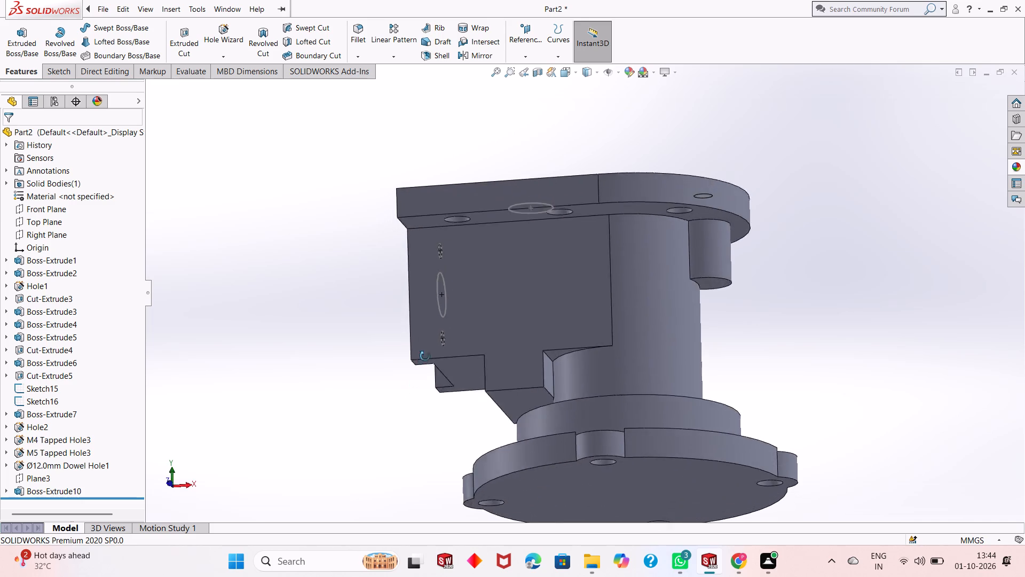
middle_click_drag(425, 356, 444, 314)
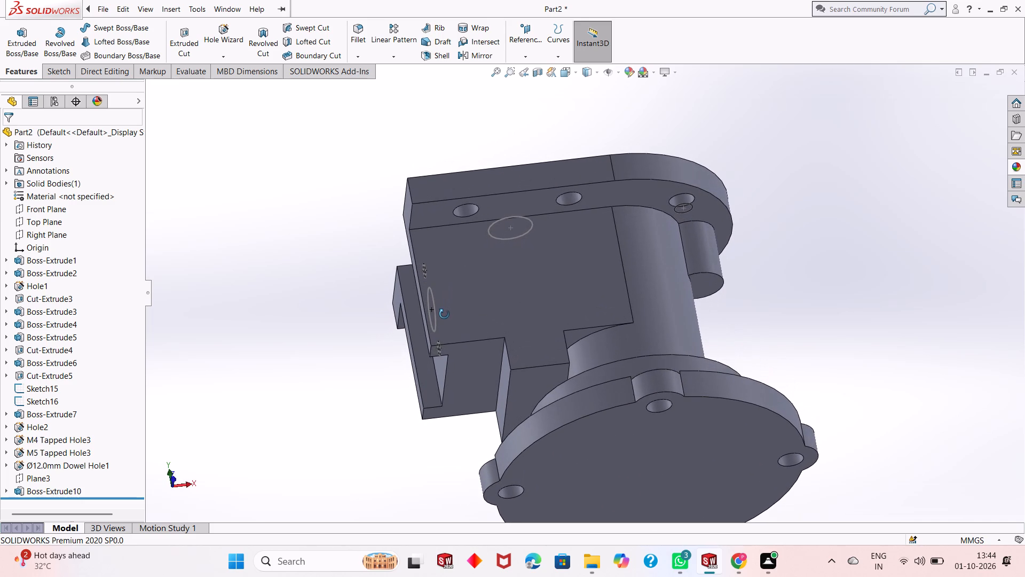
middle_click_drag(444, 314, 463, 369)
middle_click_drag(485, 362, 489, 365)
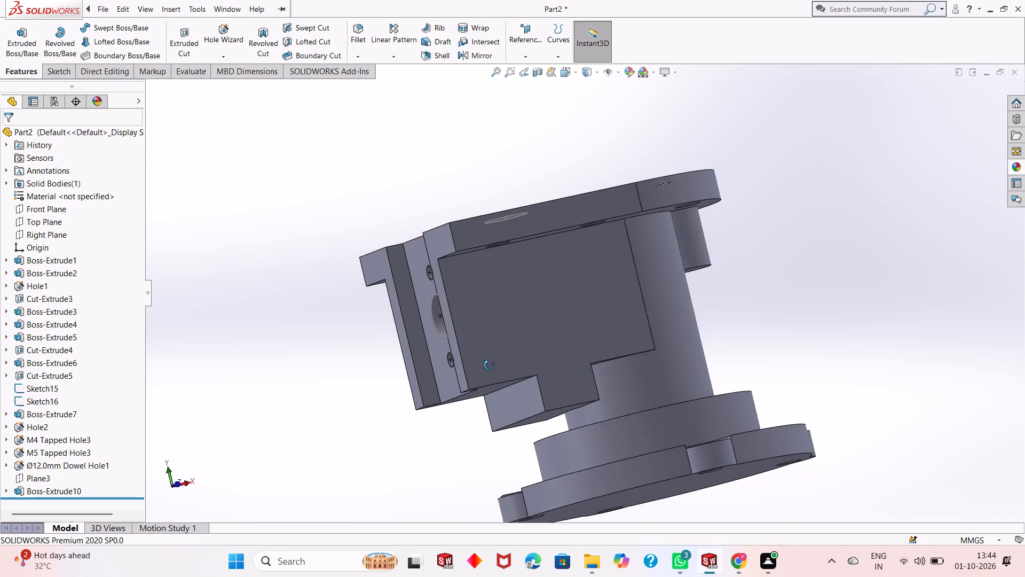
middle_click_drag(489, 365, 455, 275)
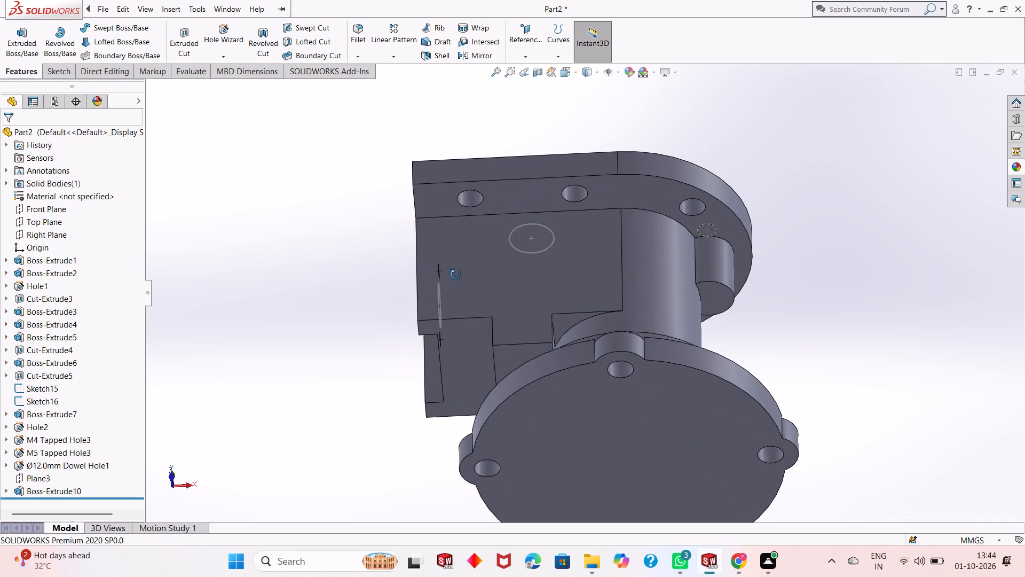
Examine the whole housing from below, from the side and facing the side block's grooved end, including the rib beneath it.
middle_click_drag(455, 275, 457, 284)
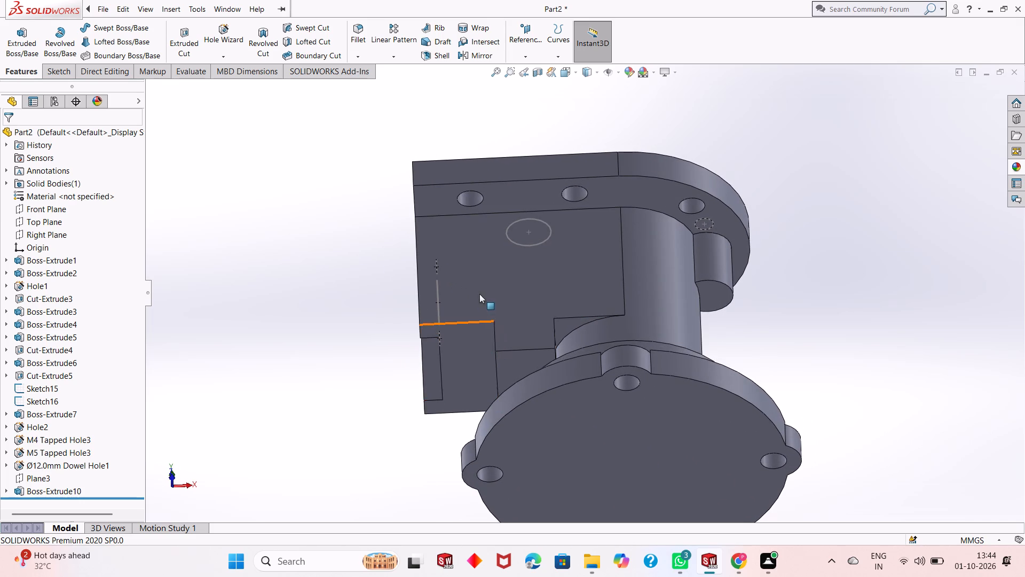
middle_click_drag(480, 296, 491, 376)
scroll(490, 373, "up", 2)
middle_click_drag(506, 289, 513, 326)
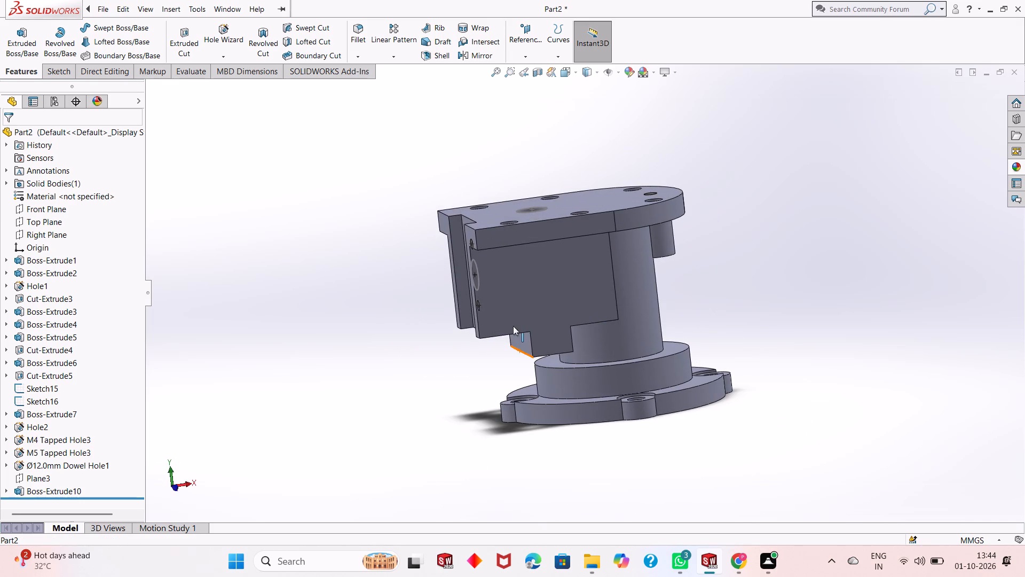
scroll(572, 371, "down", 2)
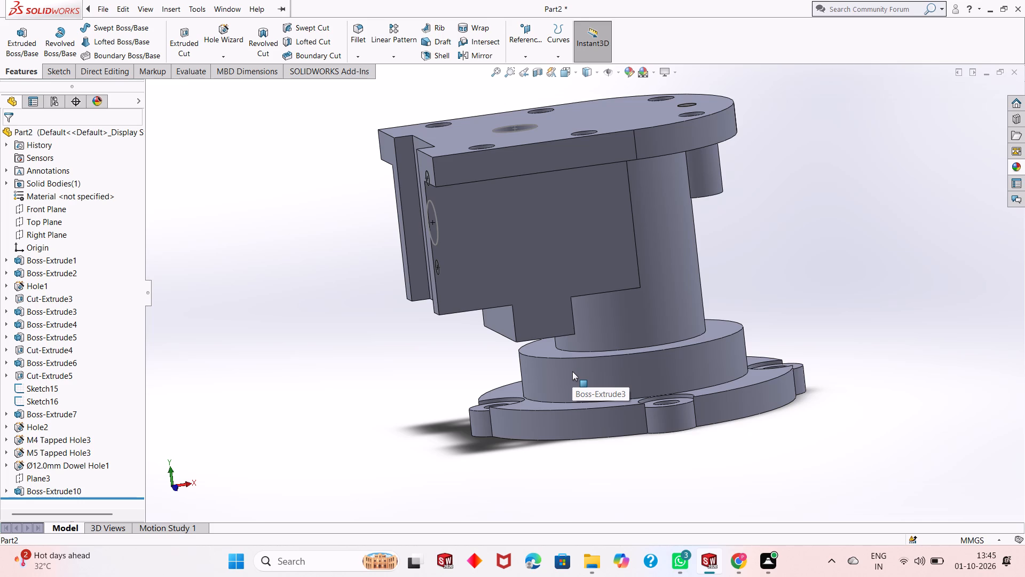
middle_click_drag(531, 375, 521, 380)
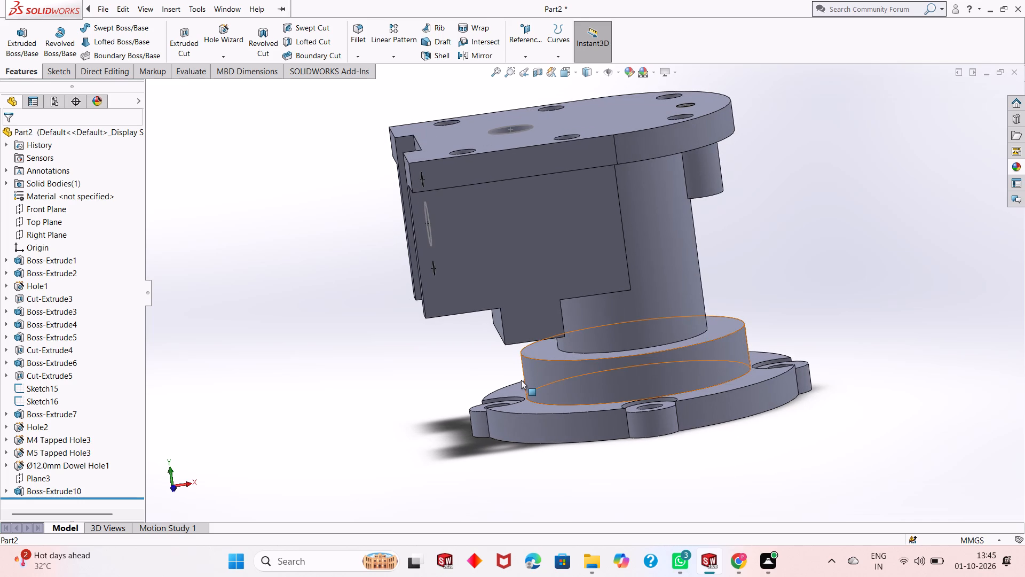
middle_click_drag(306, 380, 335, 339)
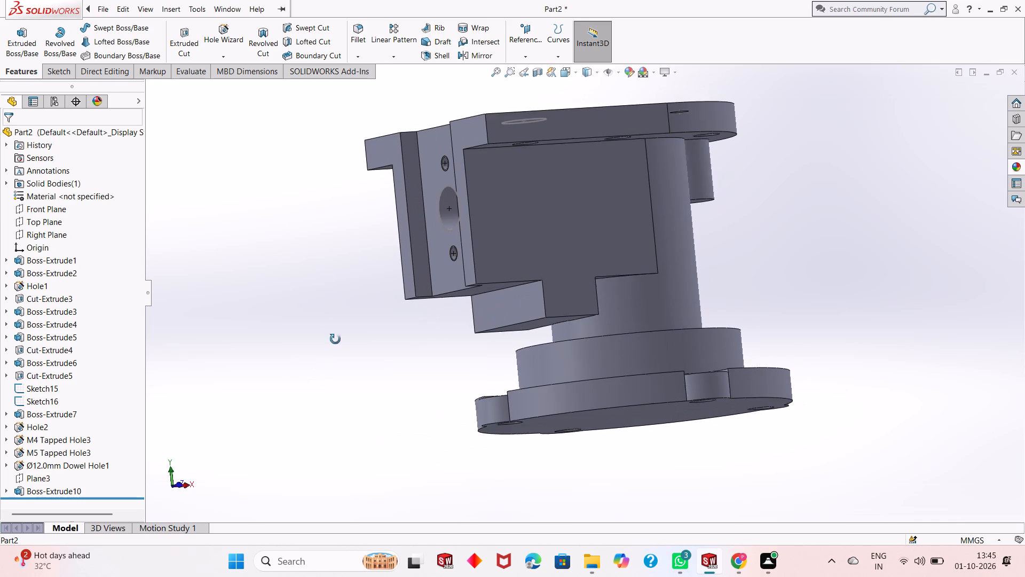
middle_click_drag(335, 339, 335, 338)
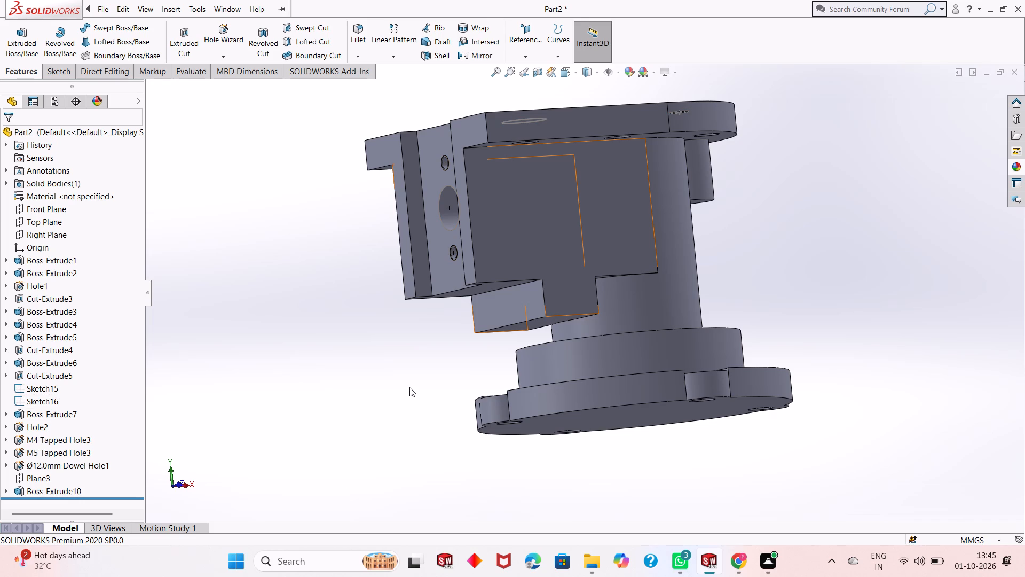
middle_click_drag(431, 363, 428, 400)
scroll(428, 400, "up", 1)
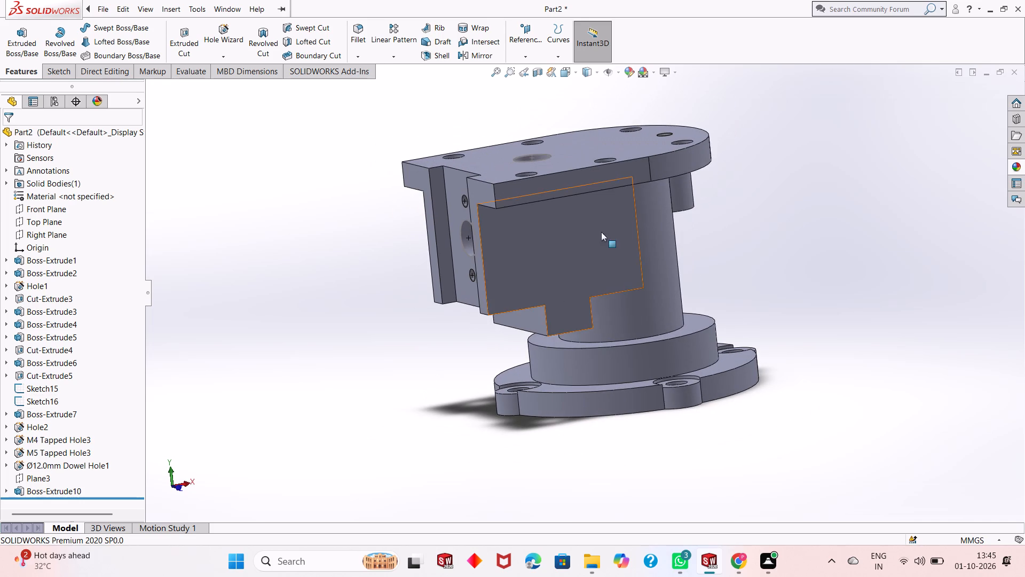
scroll(610, 219, "down", 2)
scroll(399, 423, "up", 1)
middle_click_drag(398, 423, 397, 424)
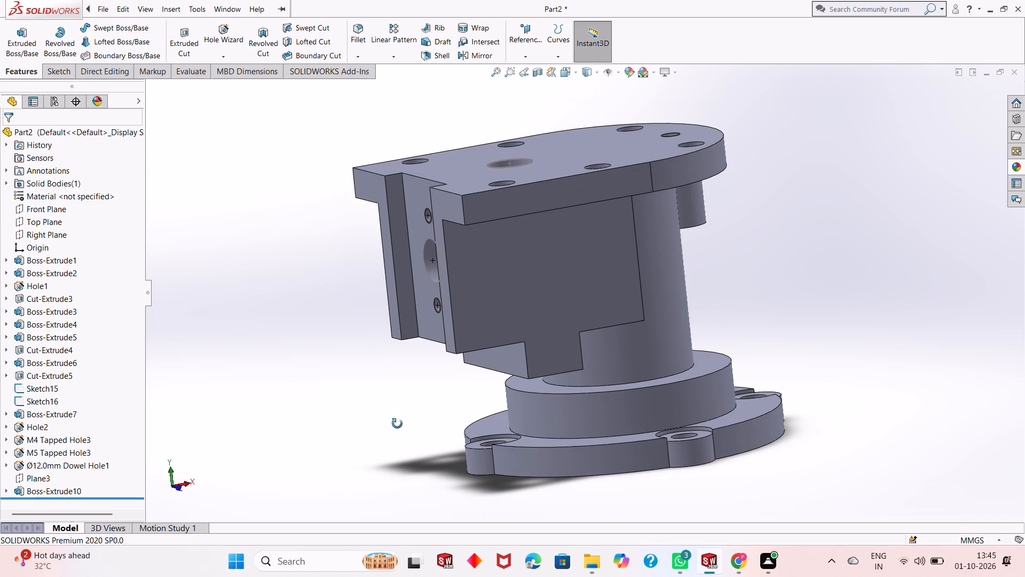
middle_click_drag(397, 424, 431, 395)
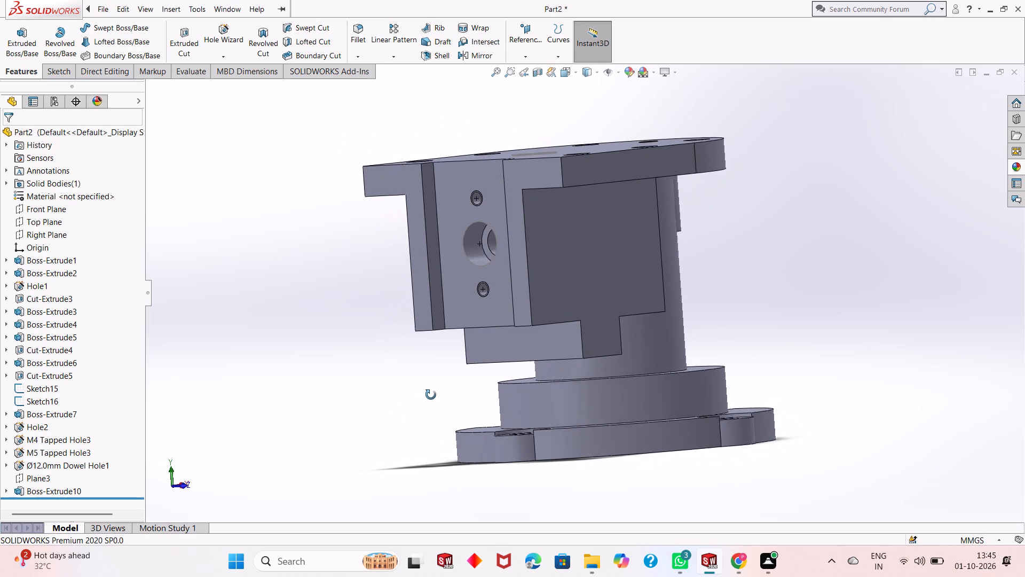
middle_click_drag(431, 395, 435, 393)
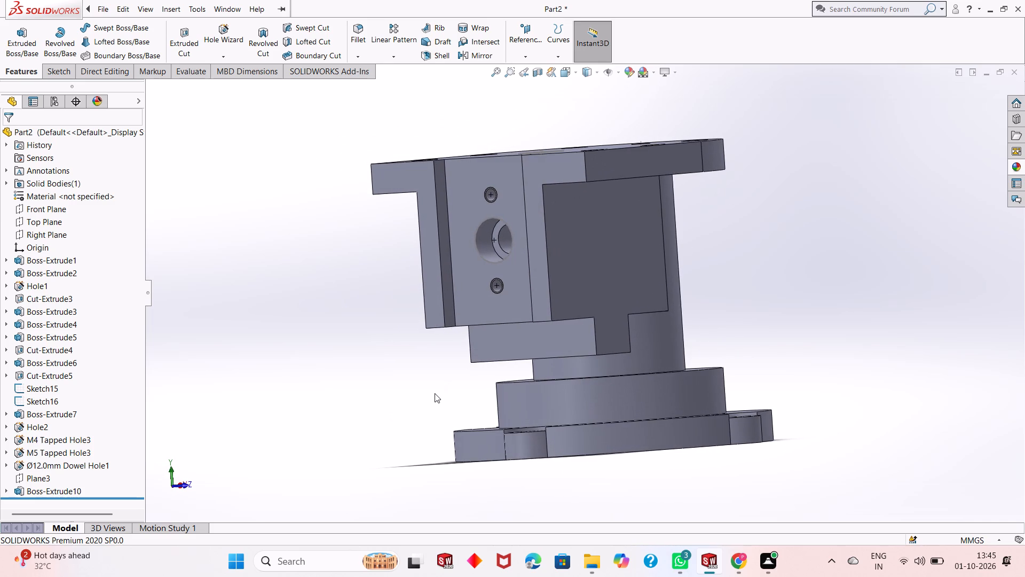
scroll(548, 181, "down", 2)
scroll(526, 325, "up", 2)
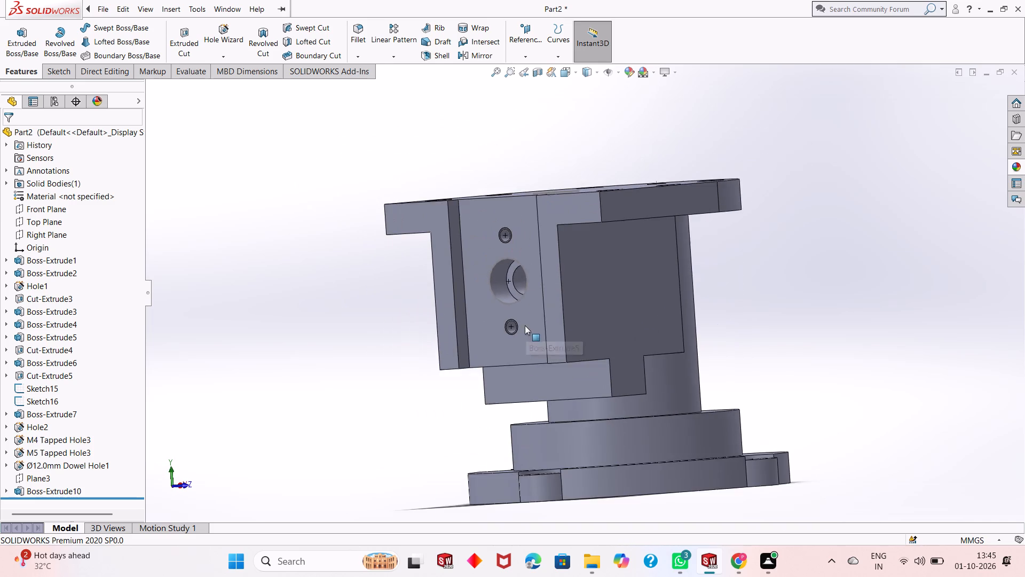
scroll(580, 438, "up", 2)
scroll(629, 336, "down", 1)
middle_click_drag(362, 404, 367, 402)
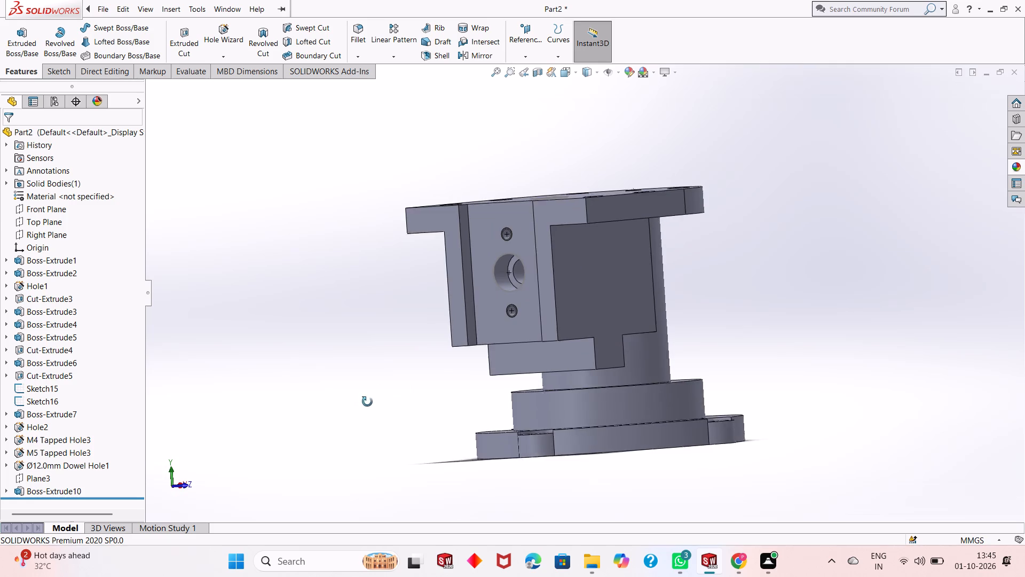
middle_click_drag(367, 402, 344, 432)
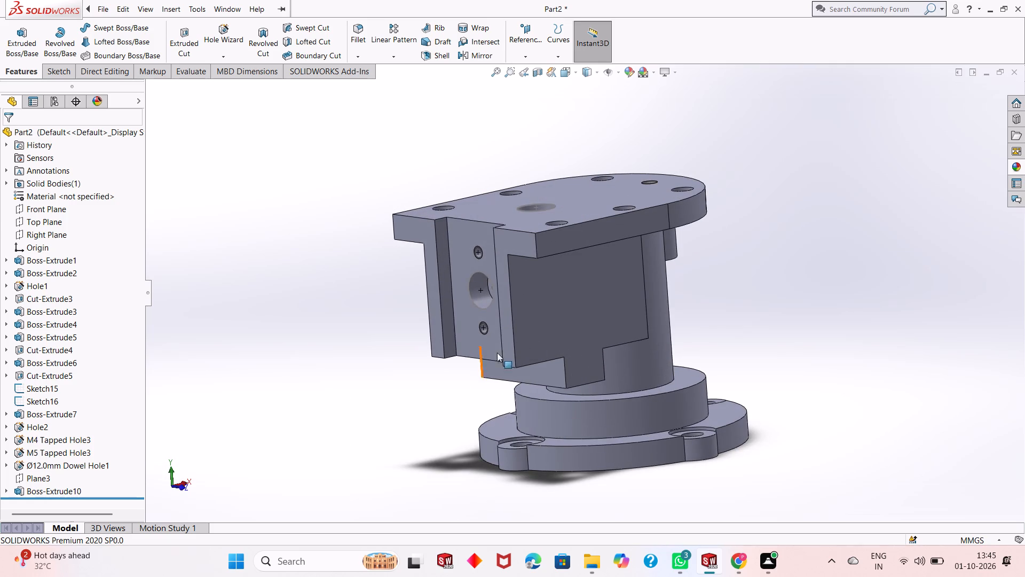
scroll(617, 284, "down", 2)
scroll(598, 295, "up", 1)
scroll(613, 373, "up", 1)
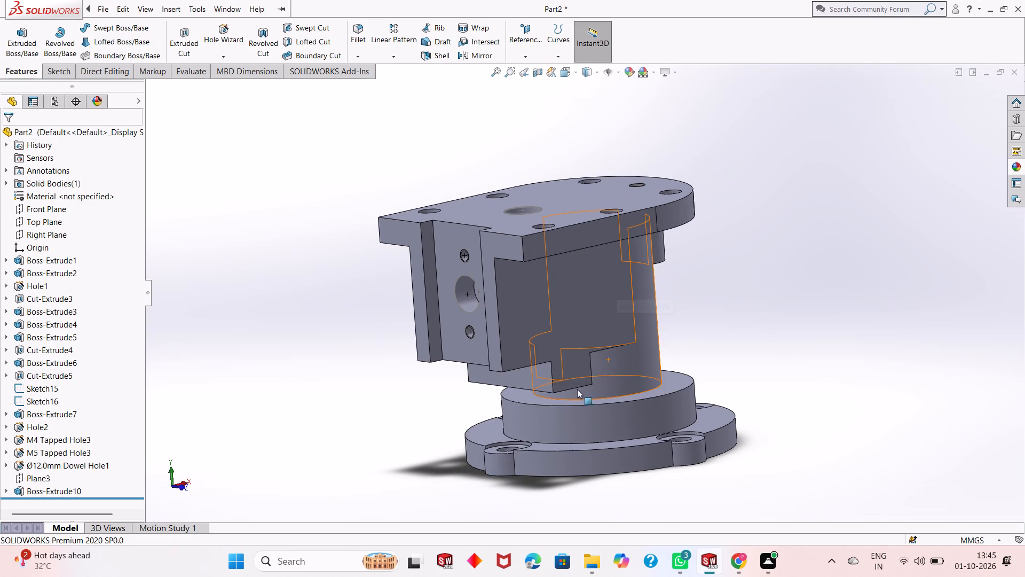
middle_click_drag(327, 408, 367, 358)
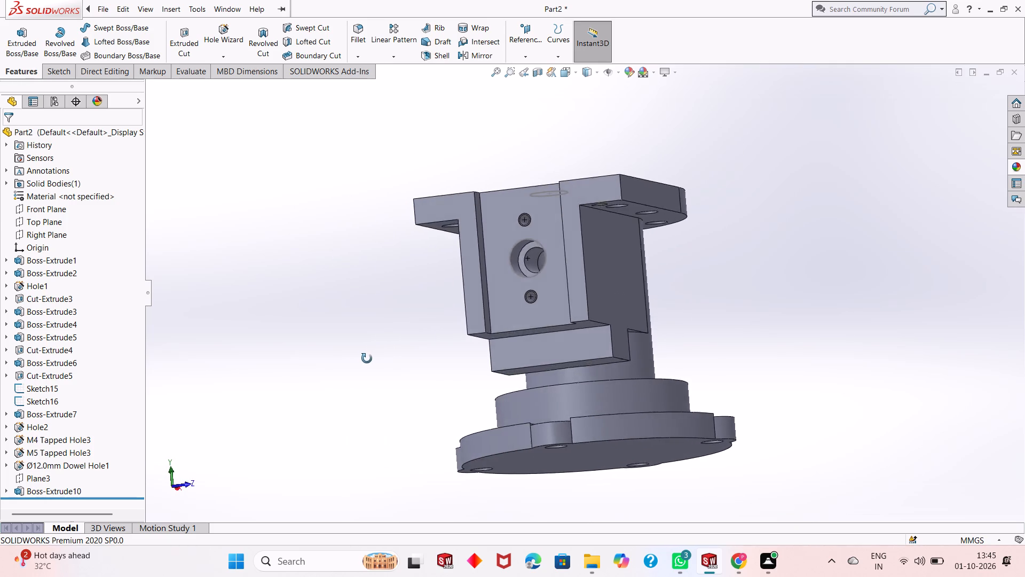
middle_click_drag(367, 358, 382, 379)
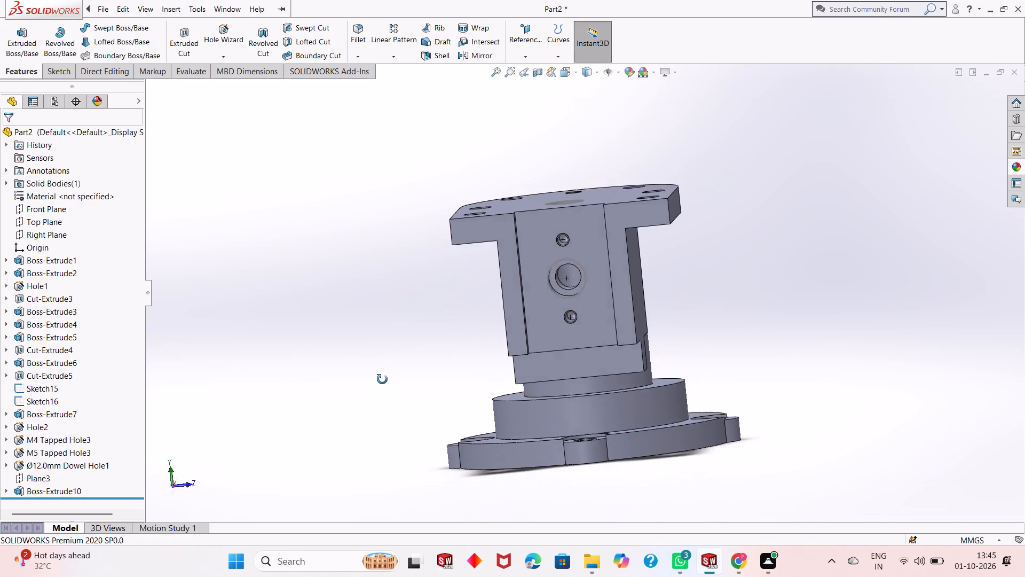
middle_click_drag(382, 379, 301, 391)
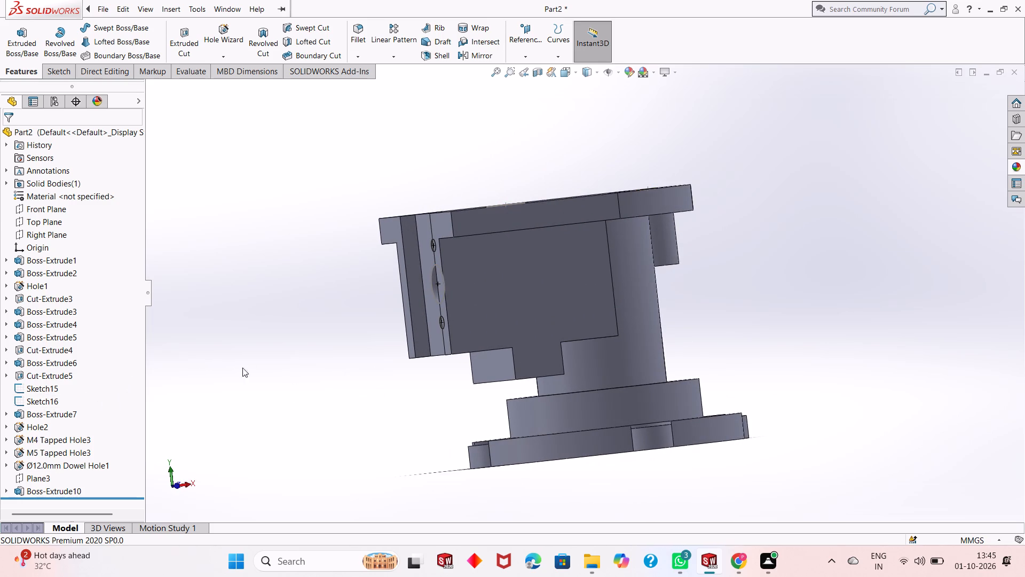
Hide the leftover hole sketches Sketch15 on the side block's end face and Sketch16 on the top plate.
right_click(28, 389)
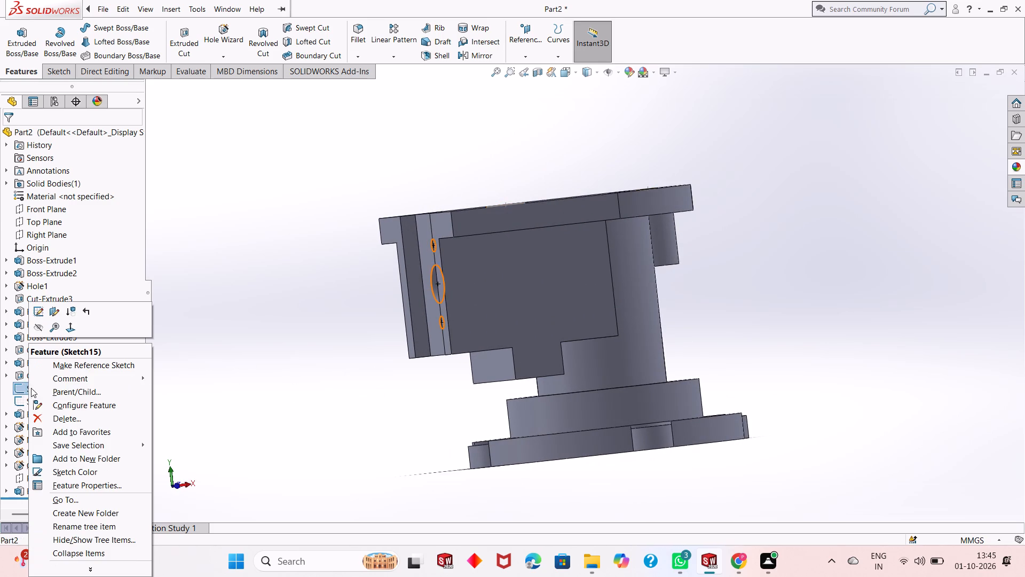
left_click(41, 326)
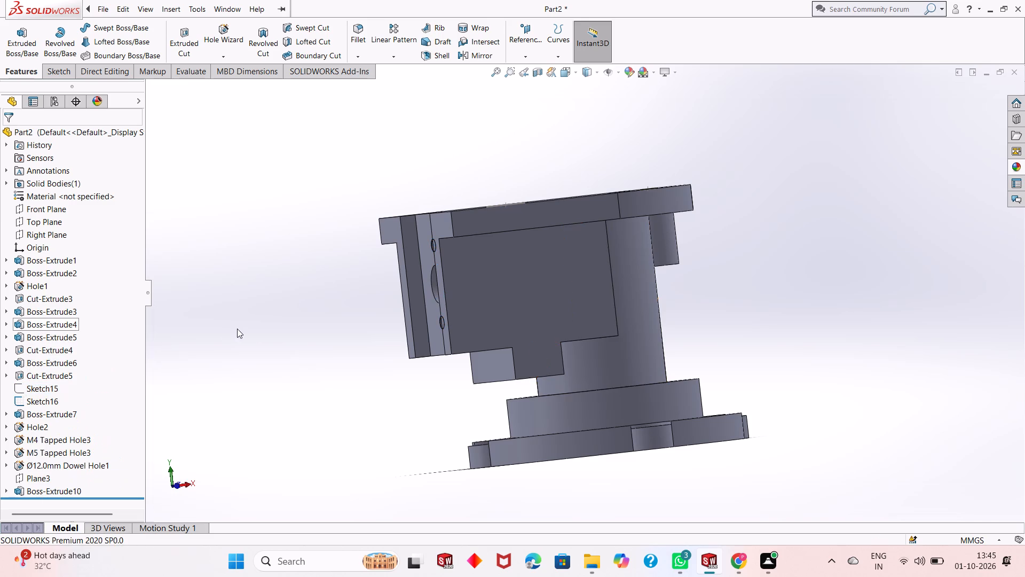
middle_click_drag(350, 388, 375, 403)
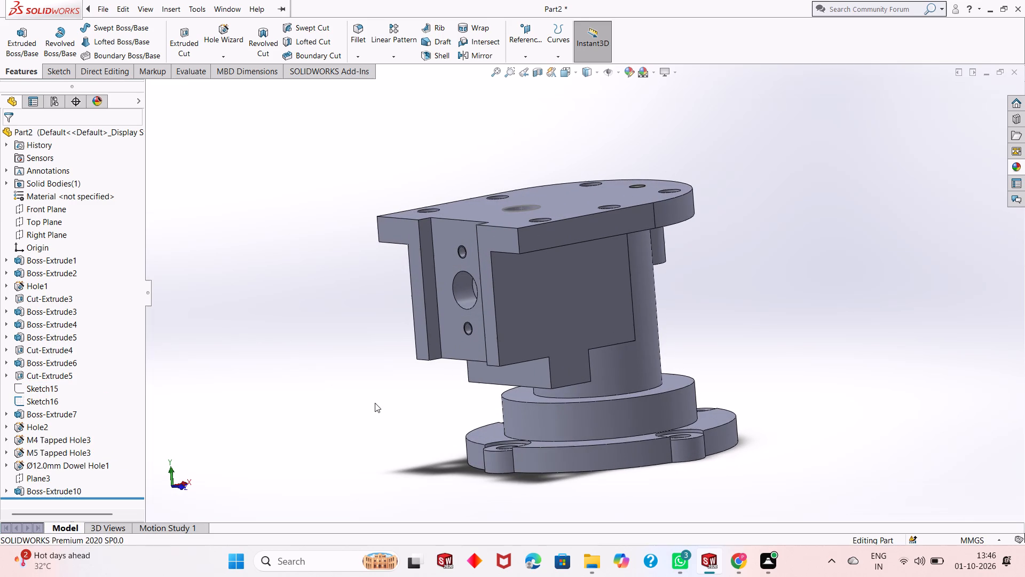
right_click(50, 396)
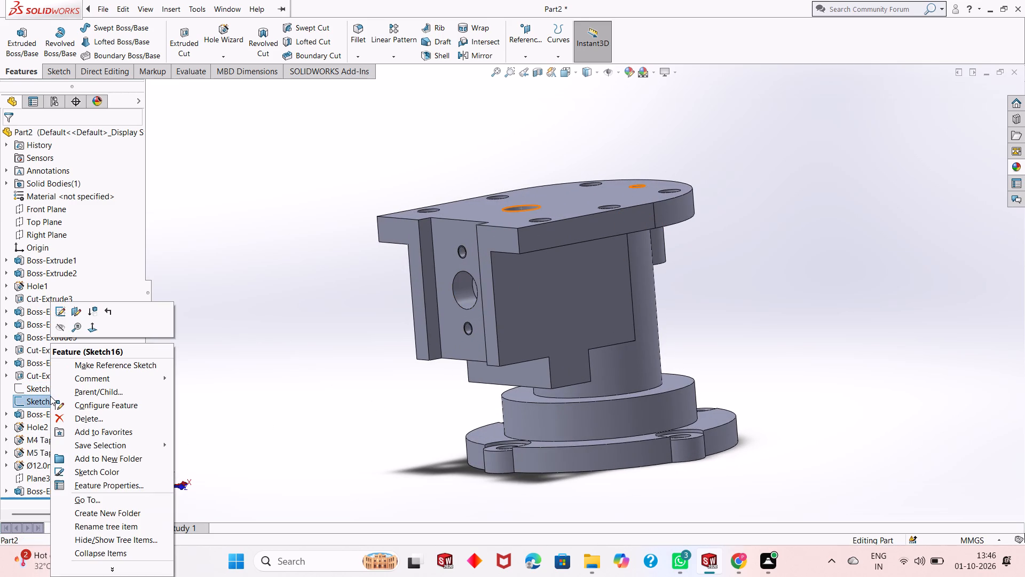
left_click(62, 329)
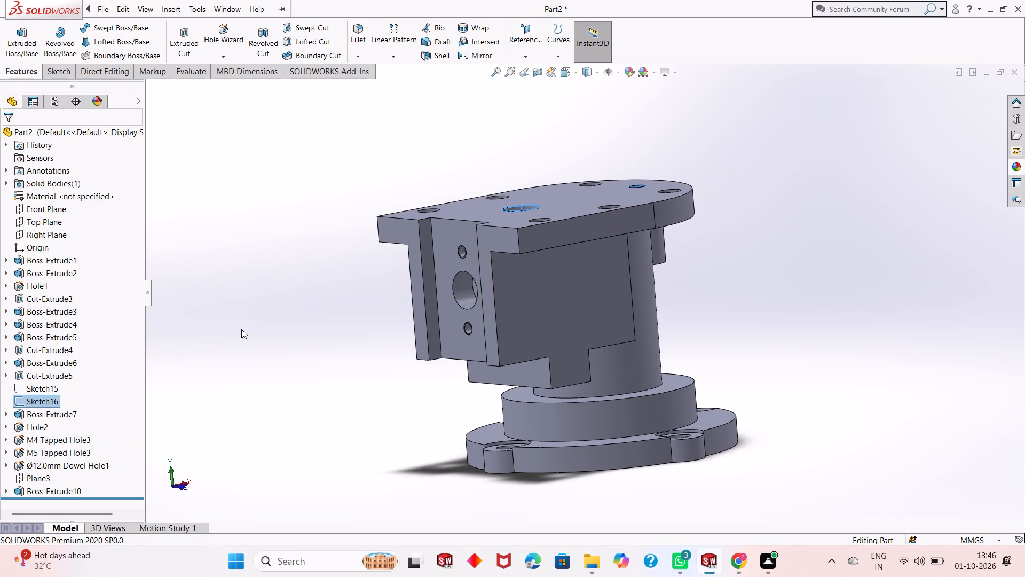
Review the housing without sketch outlines from above, below and the side, checking the top plate, end-face holes, rib and base flange.
middle_click_drag(439, 265, 421, 422)
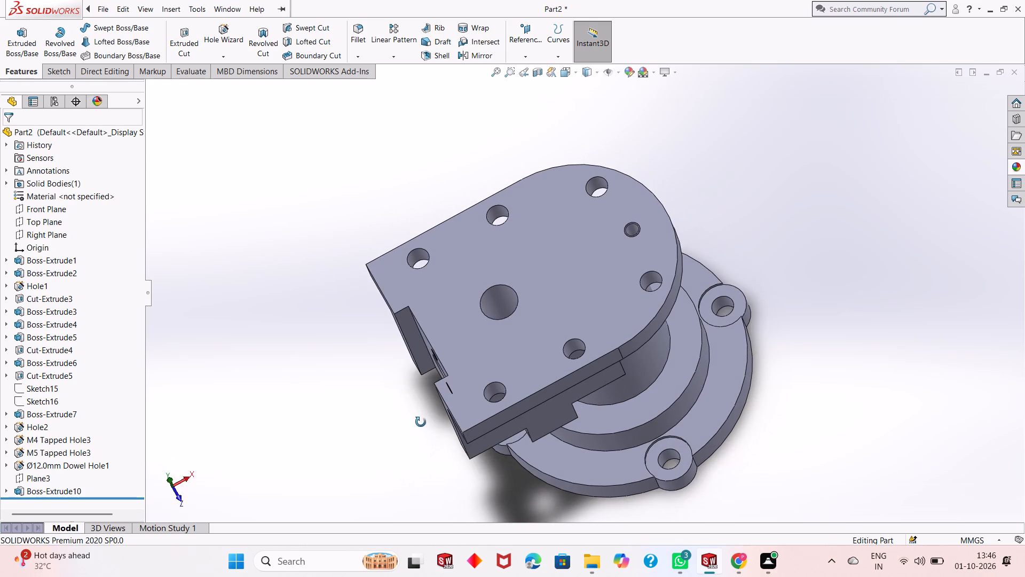
middle_click_drag(421, 422, 432, 317)
scroll(431, 334, "up", 1)
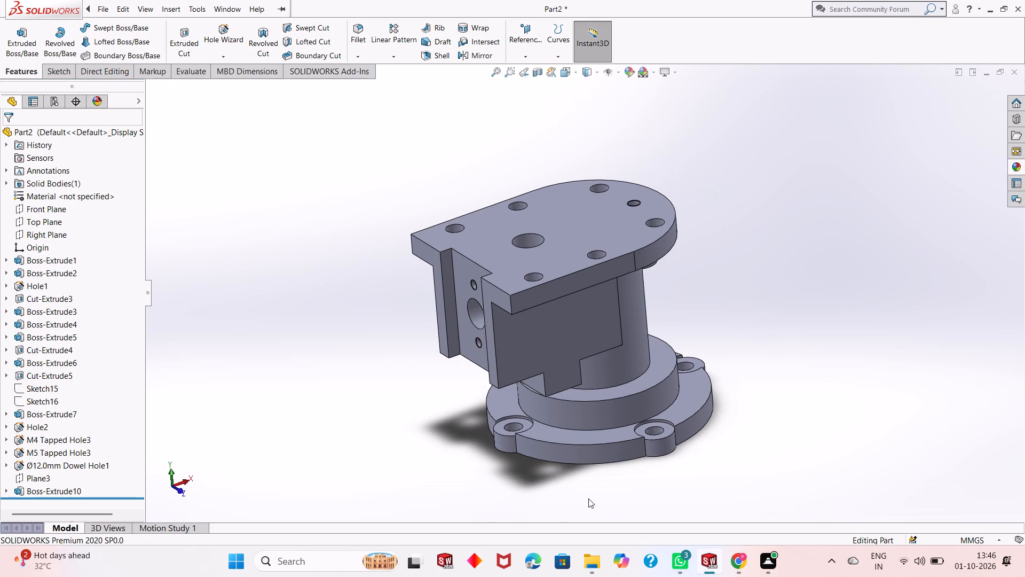
middle_click_drag(588, 498, 565, 417)
scroll(526, 279, "down", 2)
scroll(497, 459, "up", 1)
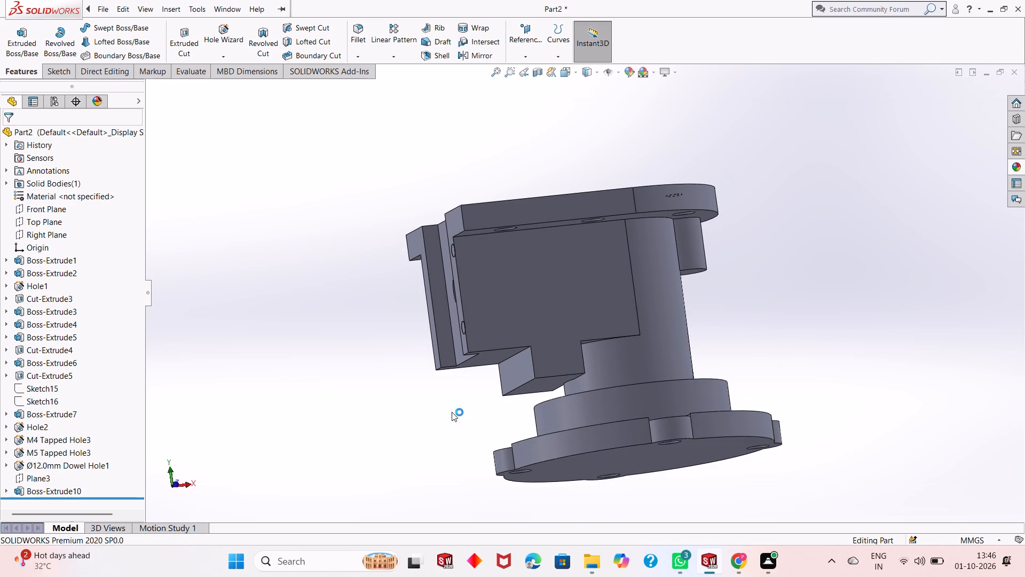
middle_click_drag(451, 414, 450, 449)
scroll(504, 283, "down", 1)
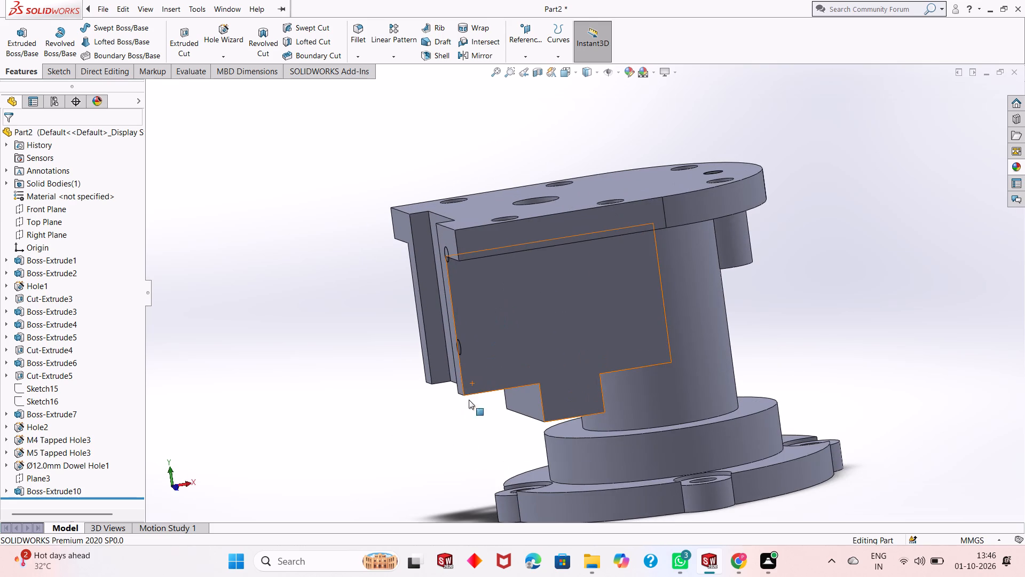
middle_click_drag(432, 454, 463, 444)
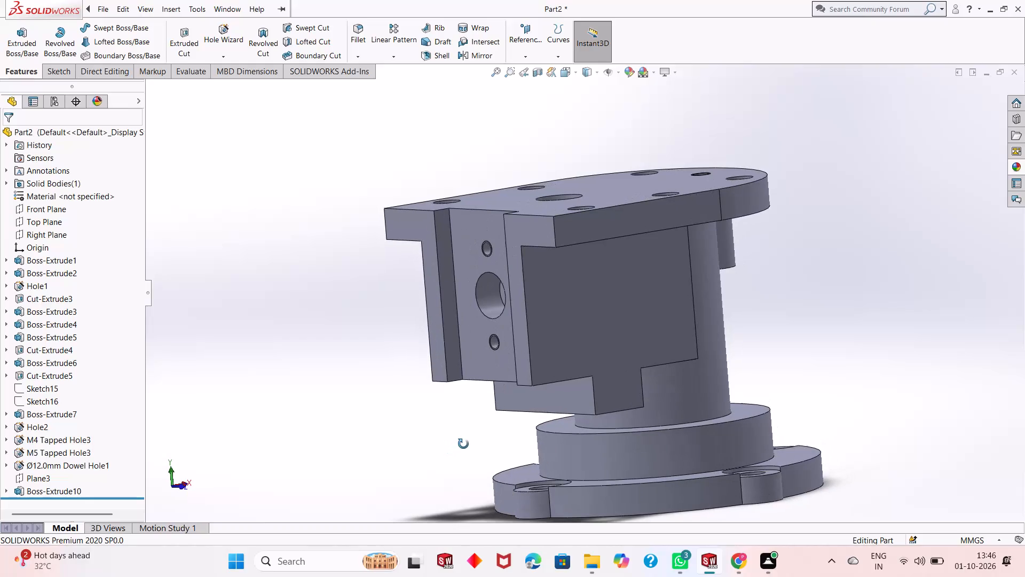
middle_click_drag(463, 444, 455, 442)
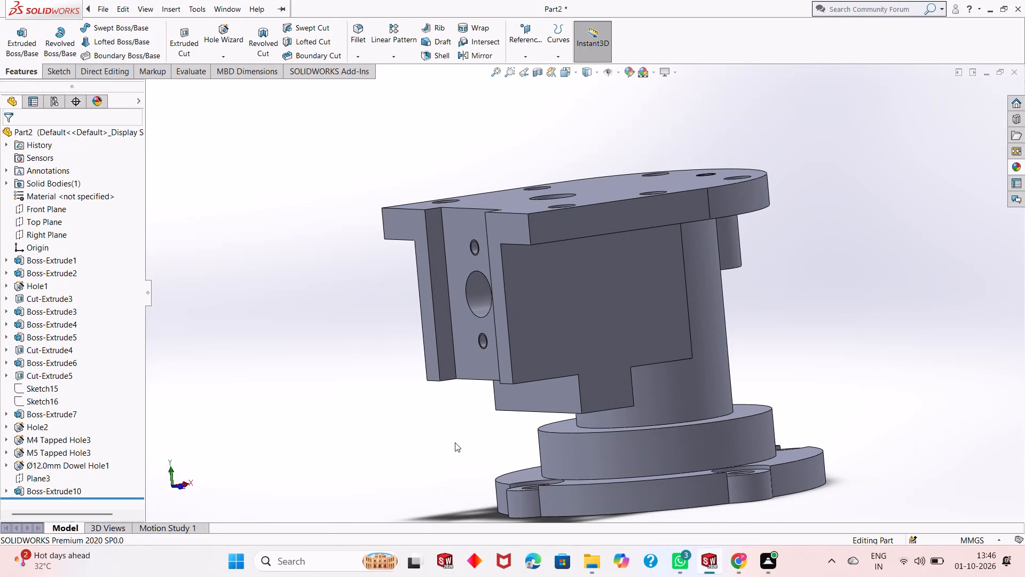
middle_click_drag(455, 442, 453, 449)
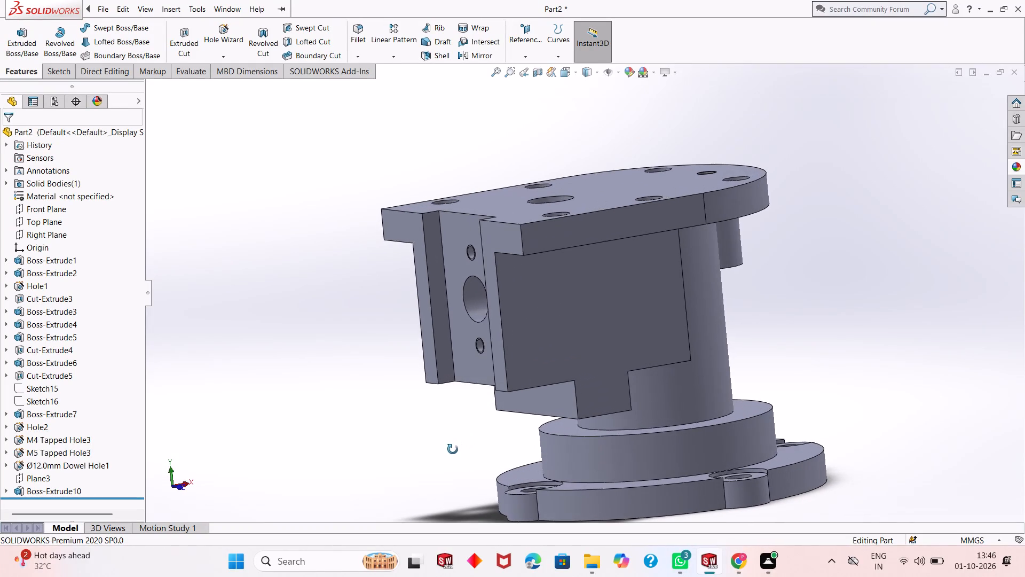
middle_click_drag(453, 449, 450, 449)
middle_click_drag(400, 432, 388, 479)
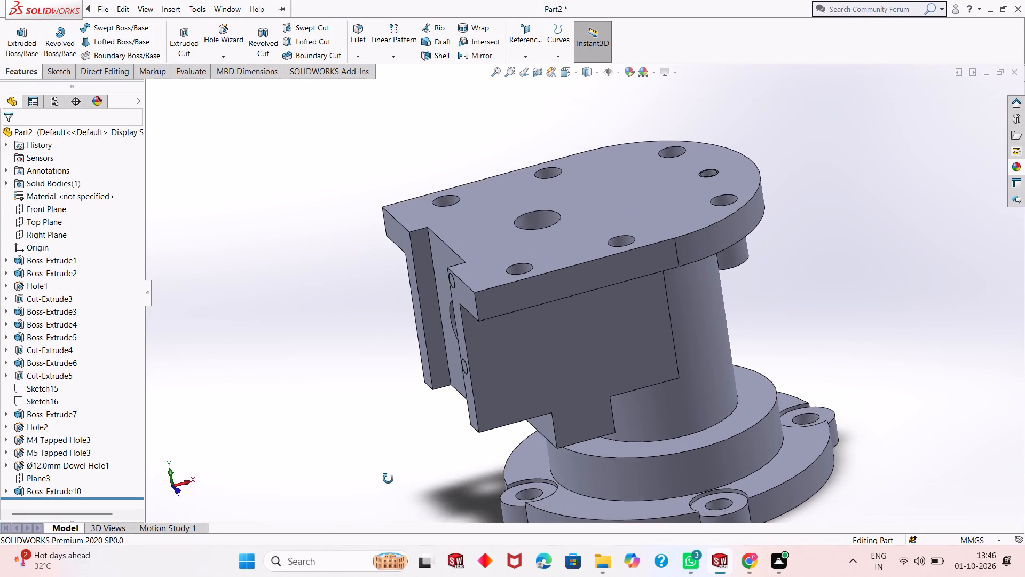
middle_click_drag(388, 479, 388, 495)
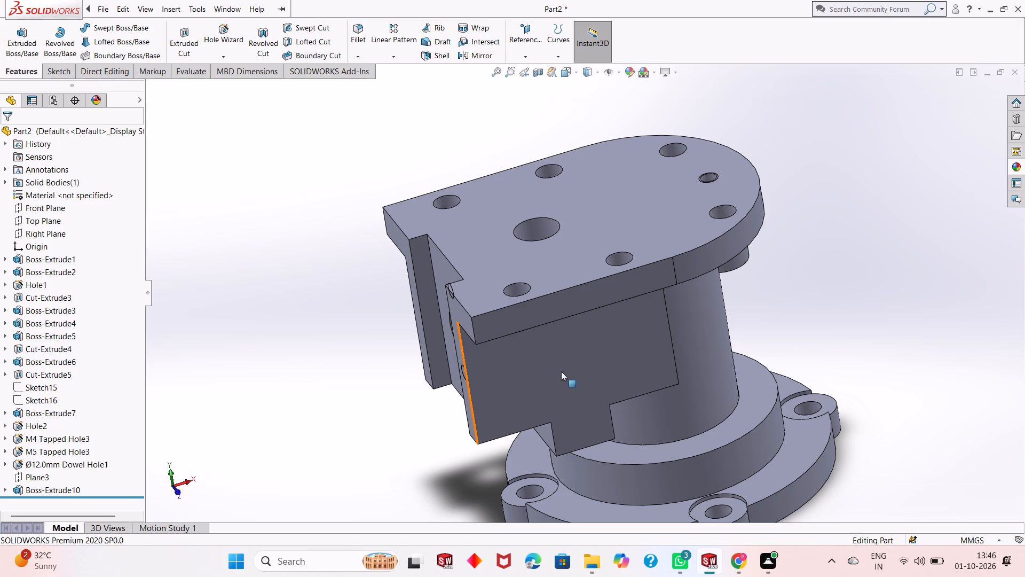
scroll(561, 371, "down", 1)
scroll(546, 420, "up", 1)
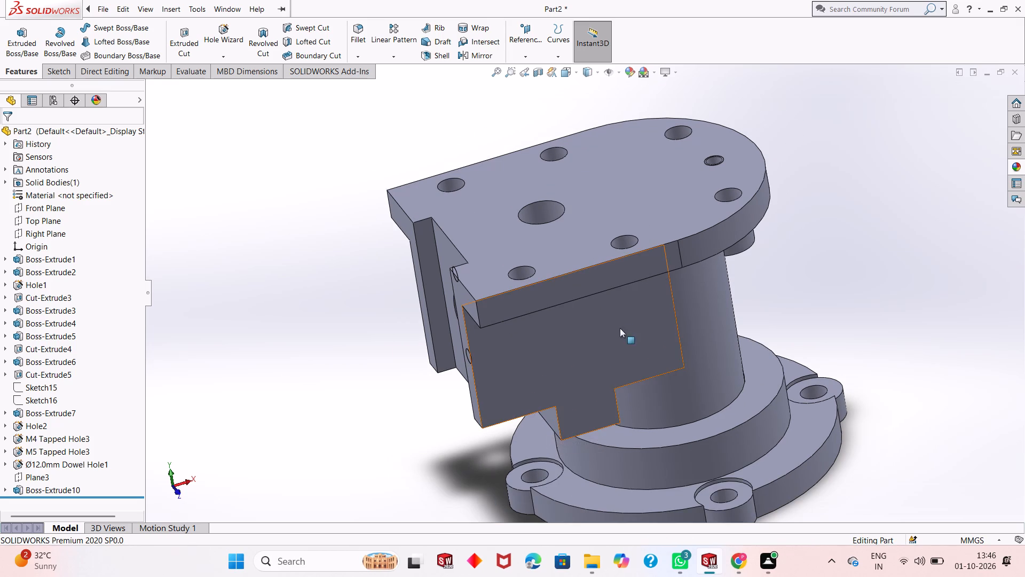
scroll(617, 321, "up", 1)
scroll(669, 424, "down", 1)
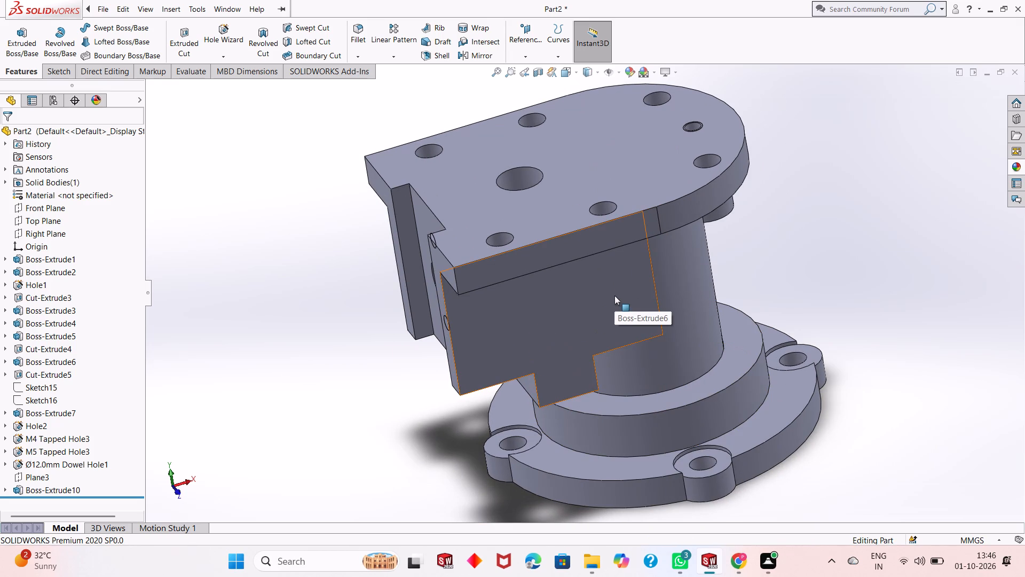
scroll(614, 295, "up", 1)
scroll(641, 244, "down", 2)
scroll(559, 416, "up", 2)
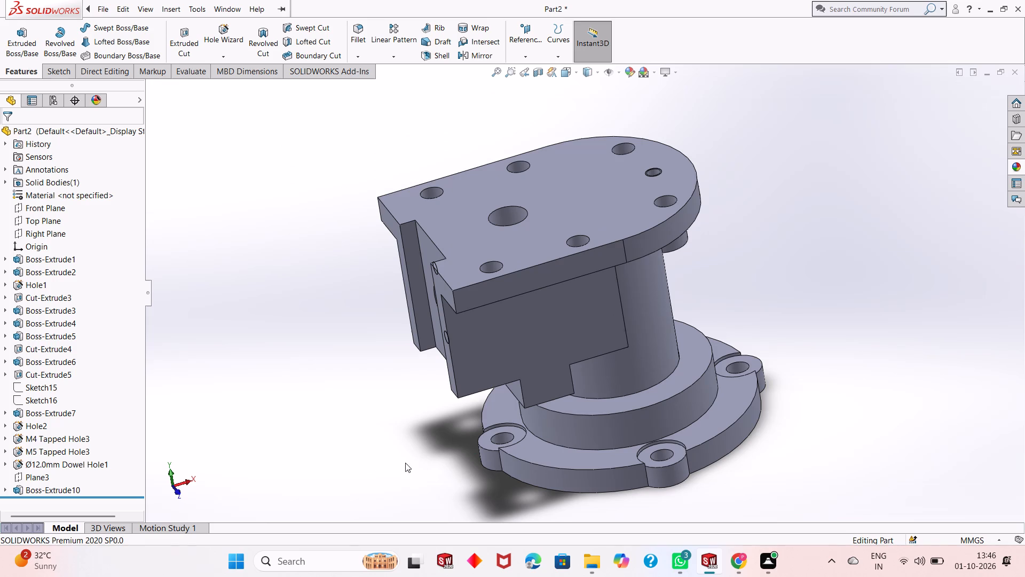
middle_click_drag(451, 473, 508, 391)
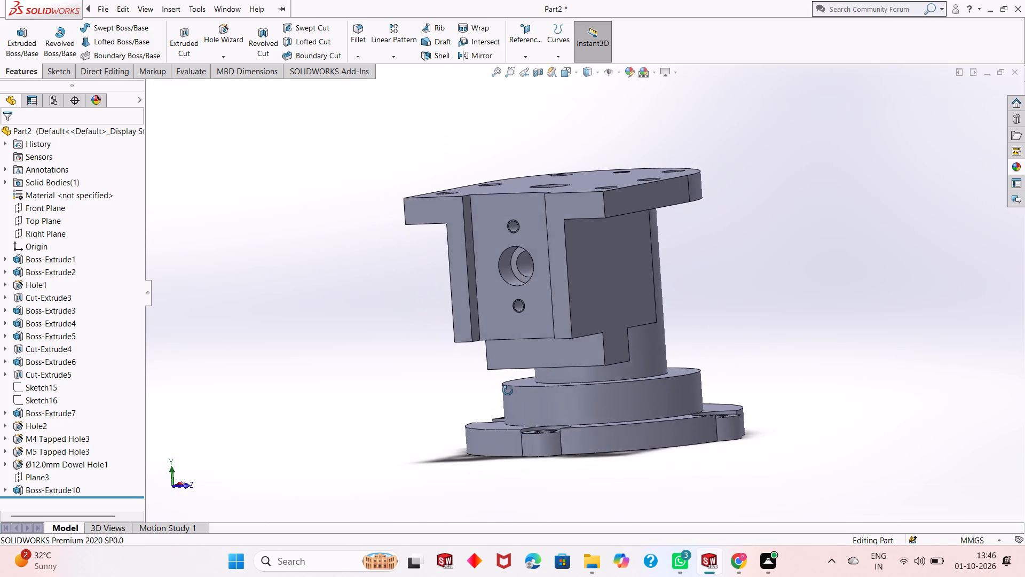
Examine the housing from the side and below, checking the side block's depth and the rib against the base flange.
middle_click_drag(508, 391, 500, 388)
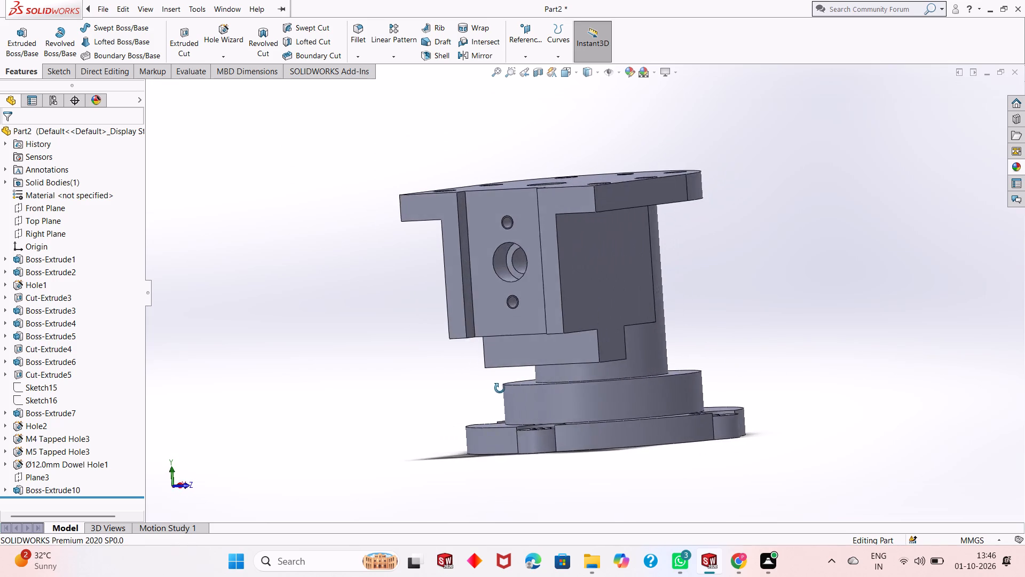
middle_click_drag(500, 388, 446, 407)
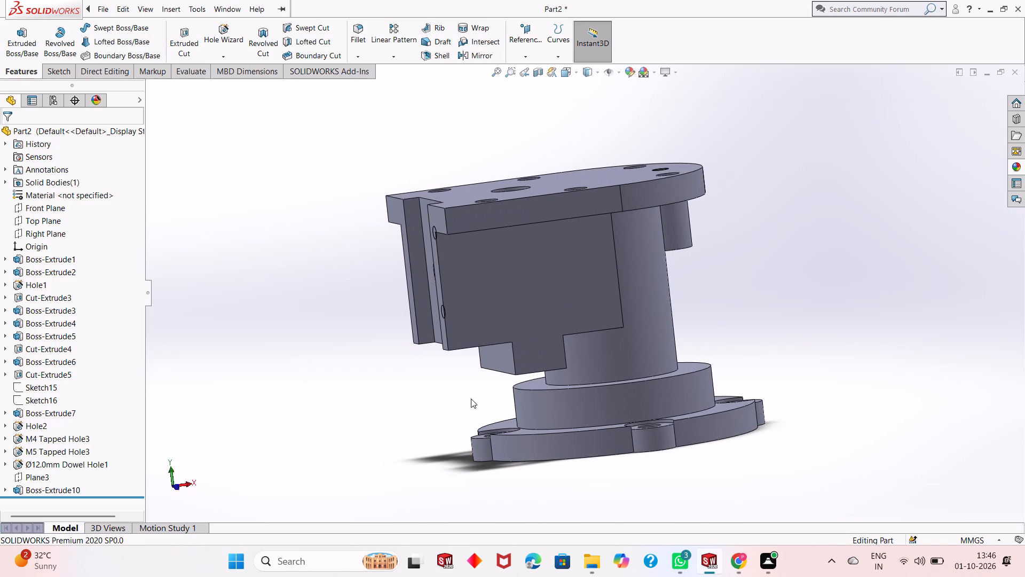
middle_click_drag(749, 338, 675, 339)
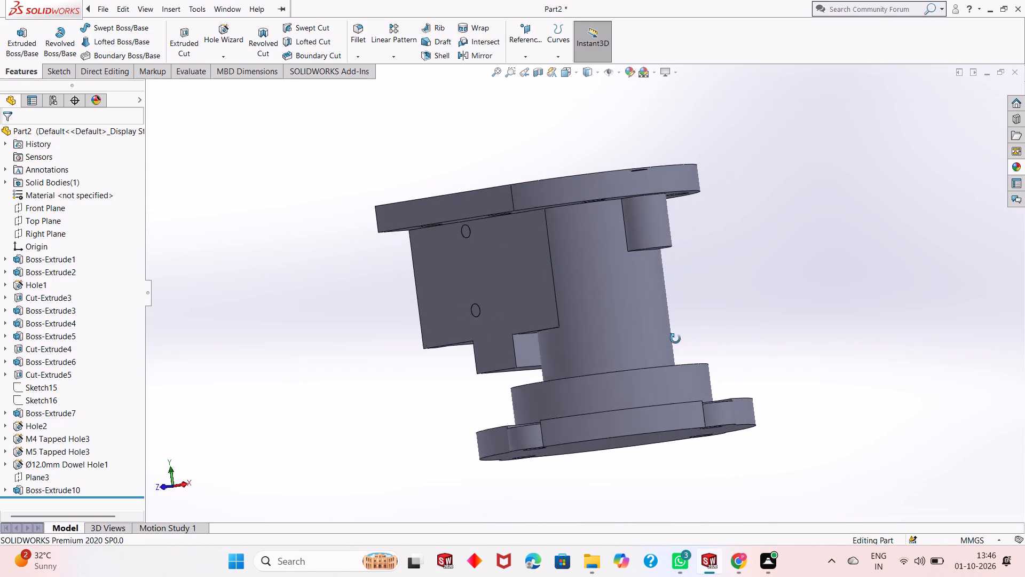
middle_click_drag(675, 339, 742, 309)
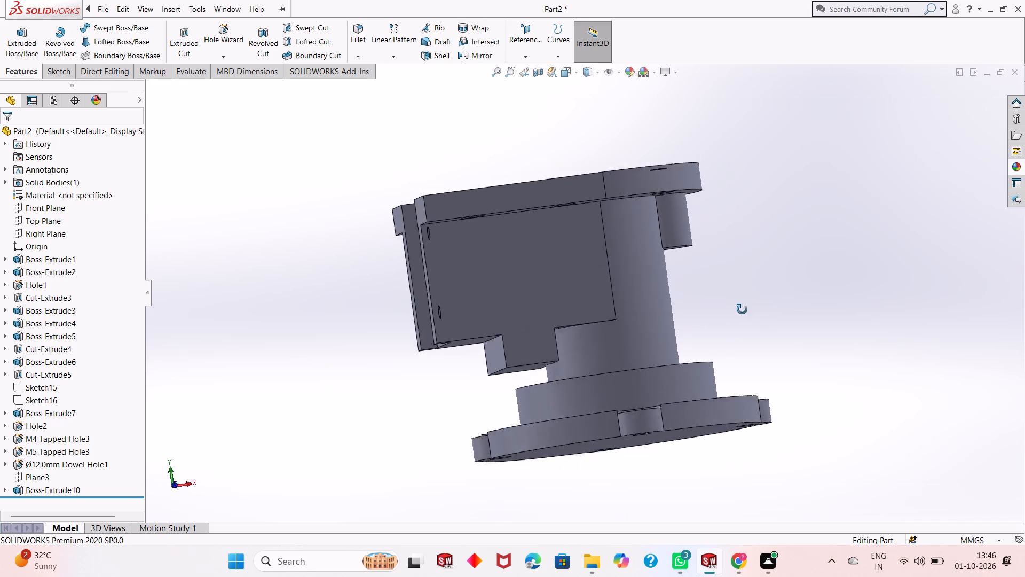
middle_click_drag(742, 309, 767, 240)
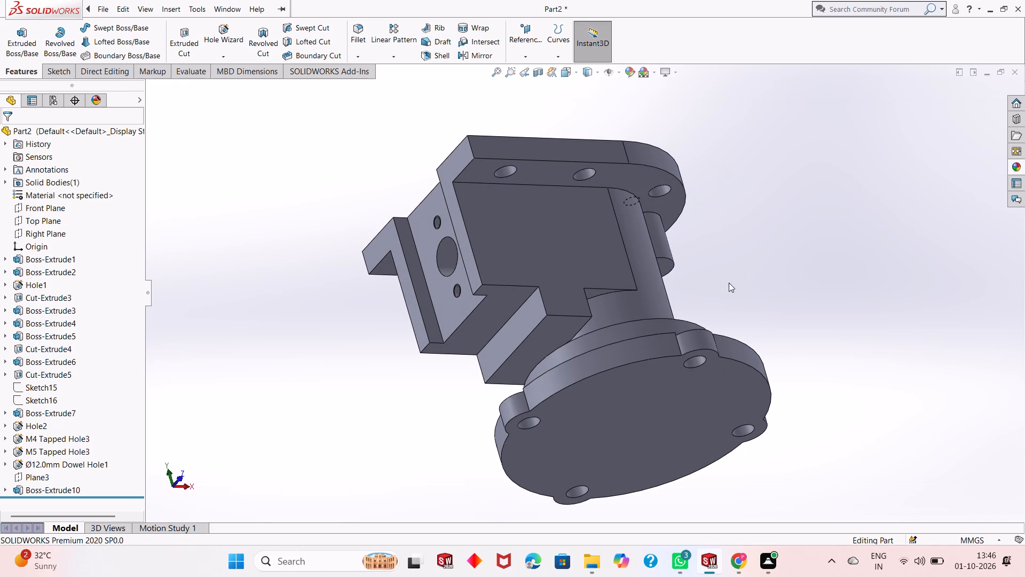
middle_click_drag(729, 284, 709, 268)
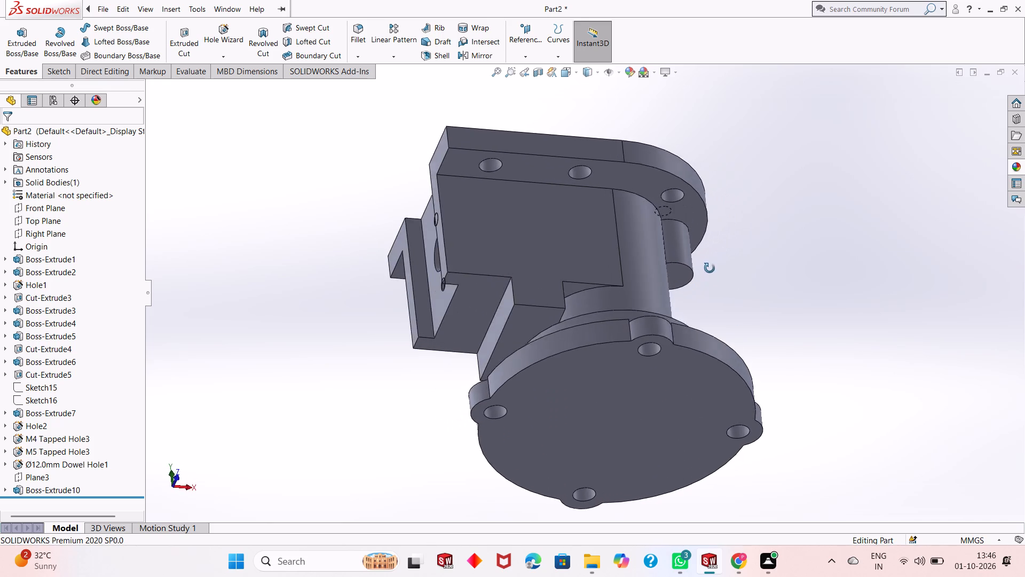
middle_click_drag(709, 268, 715, 256)
middle_click_drag(732, 295, 735, 298)
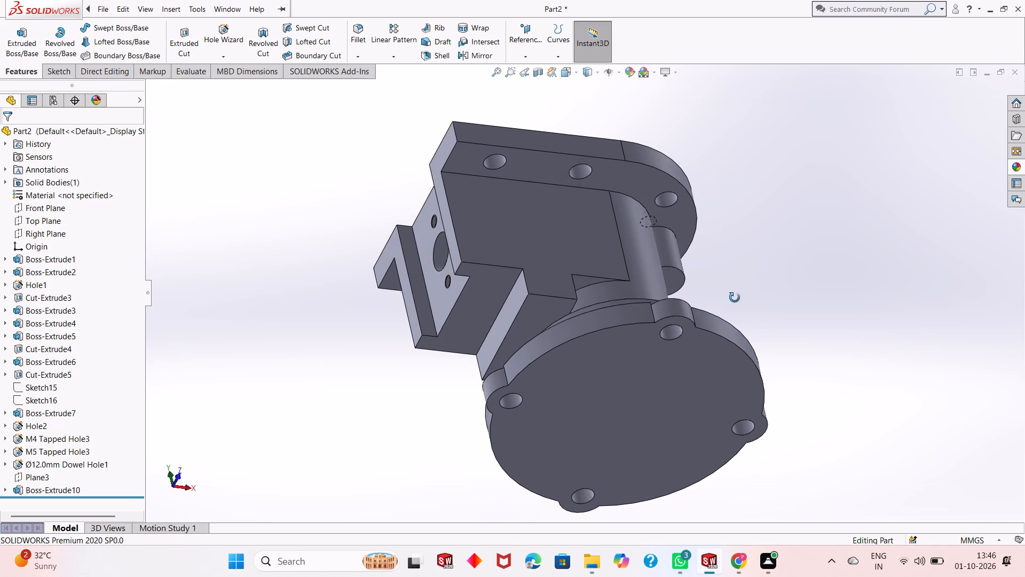
middle_click_drag(735, 298, 744, 301)
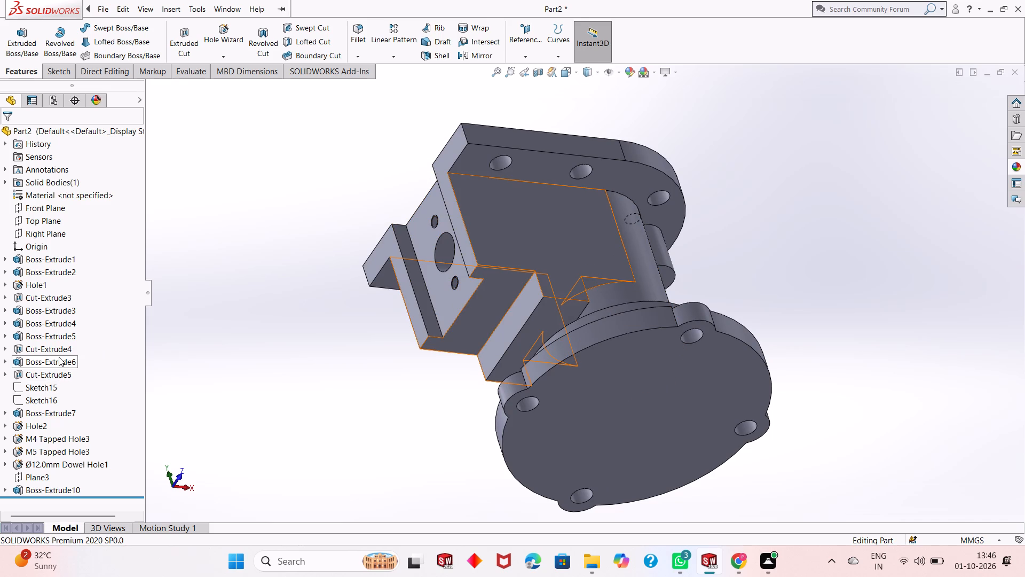
Edit Sketch13 of Boss-Extrude6, setting the side block profile's vertical dimension to 40 mm, and return to the rebuilt part.
left_click(59, 357)
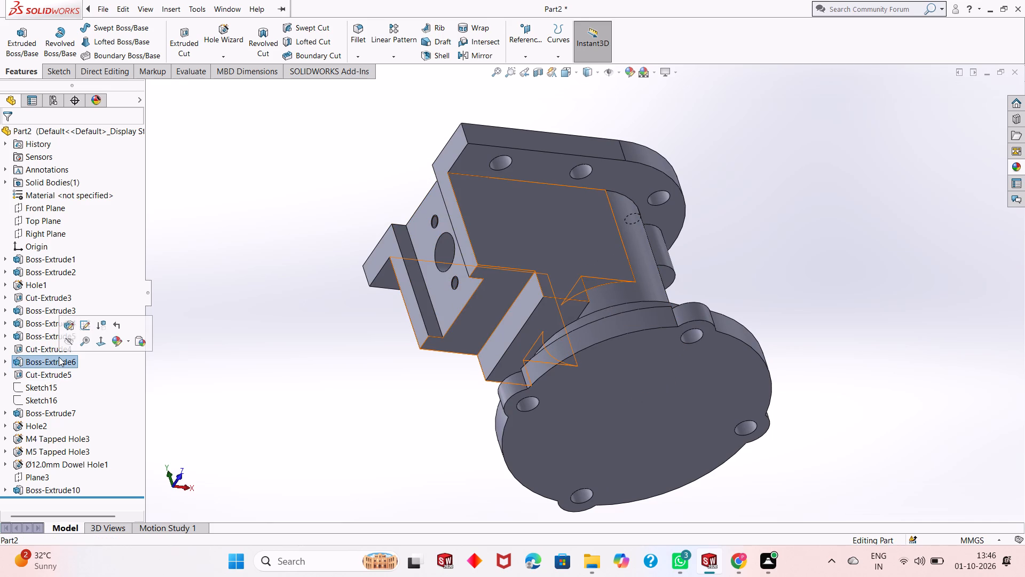
left_click(5, 361)
left_click(35, 370)
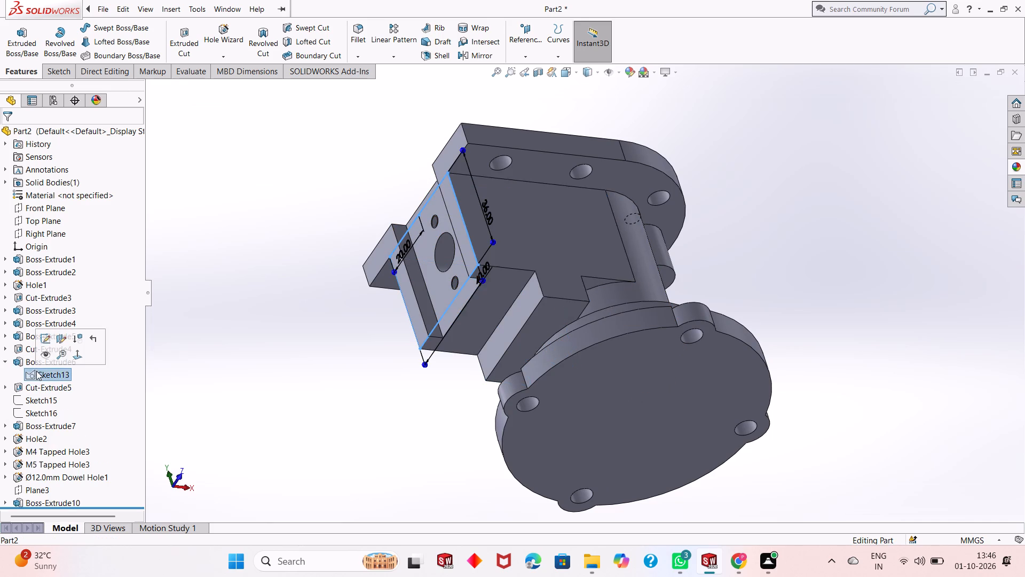
left_click(45, 339)
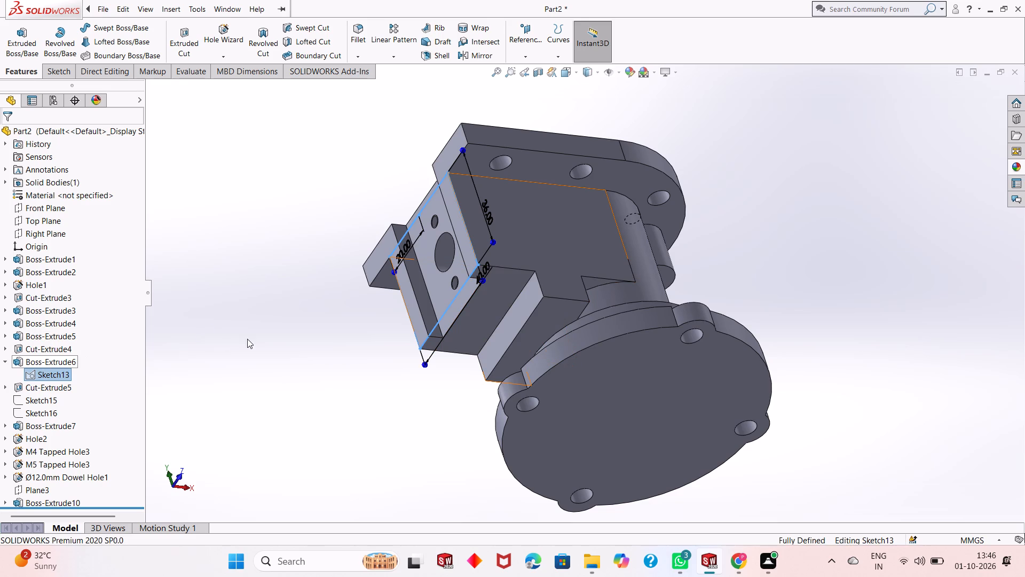
middle_click_drag(275, 333, 282, 380)
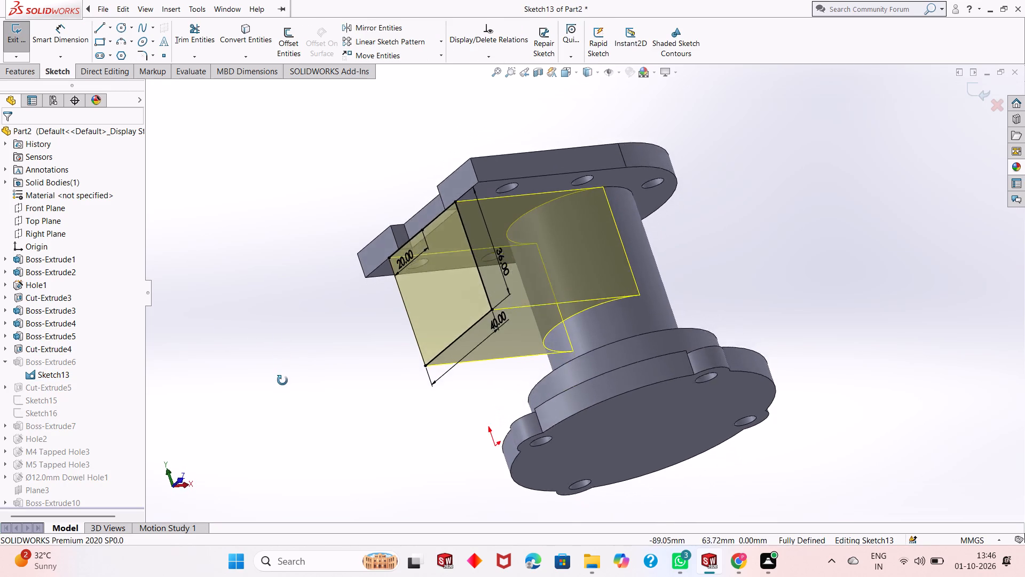
middle_click_drag(282, 380, 304, 458)
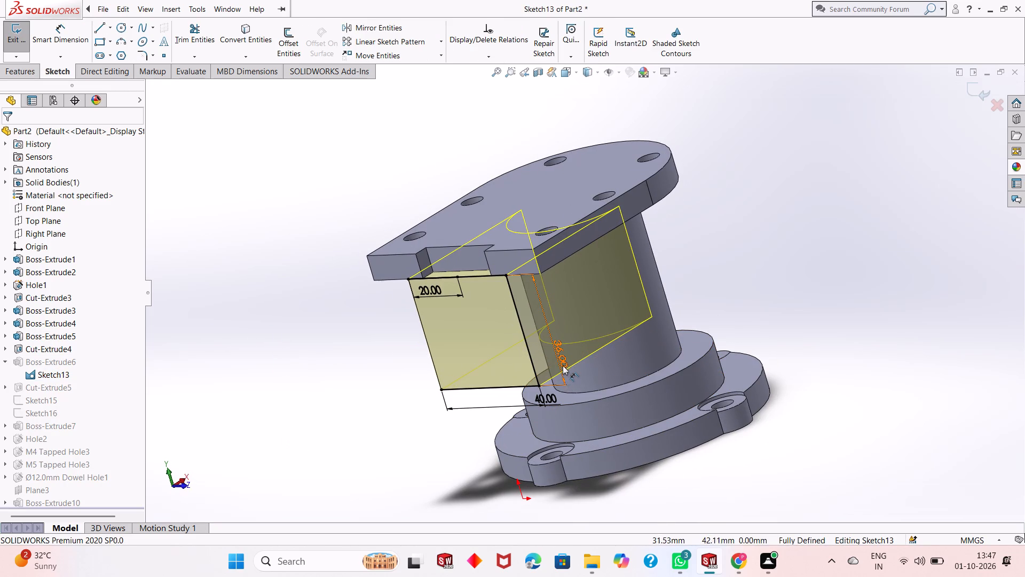
double_click(563, 365)
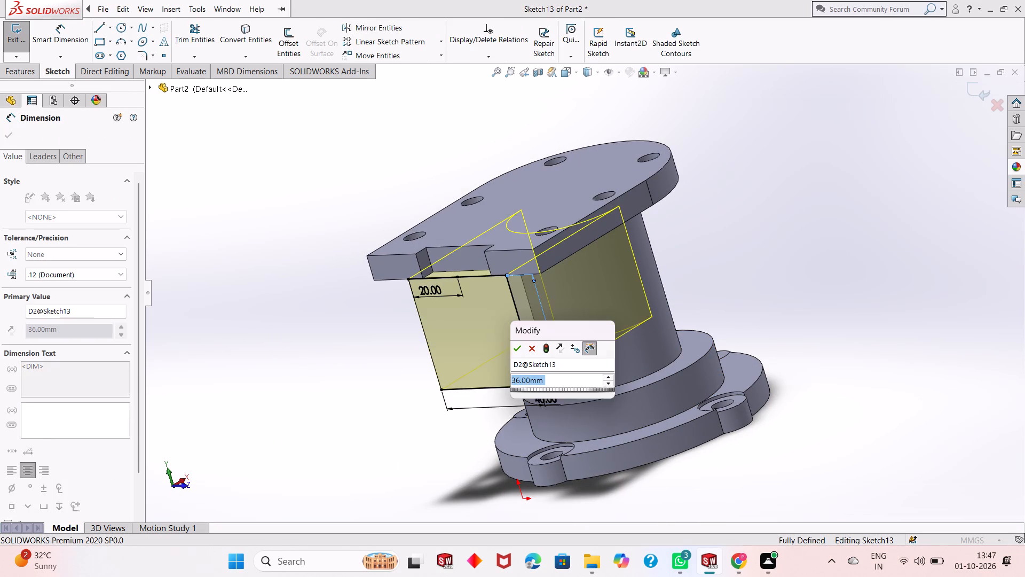
type("40")
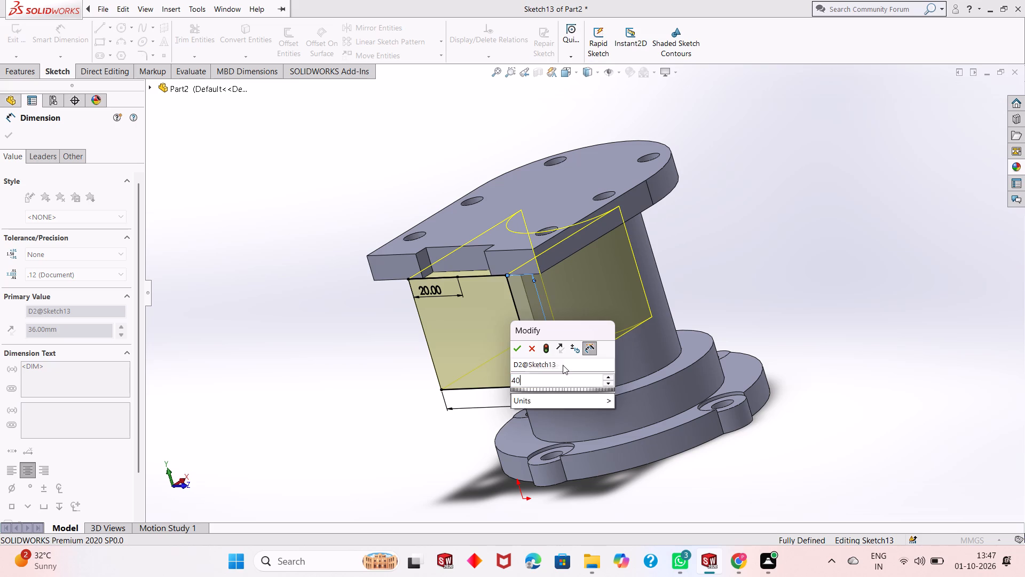
key("Return")
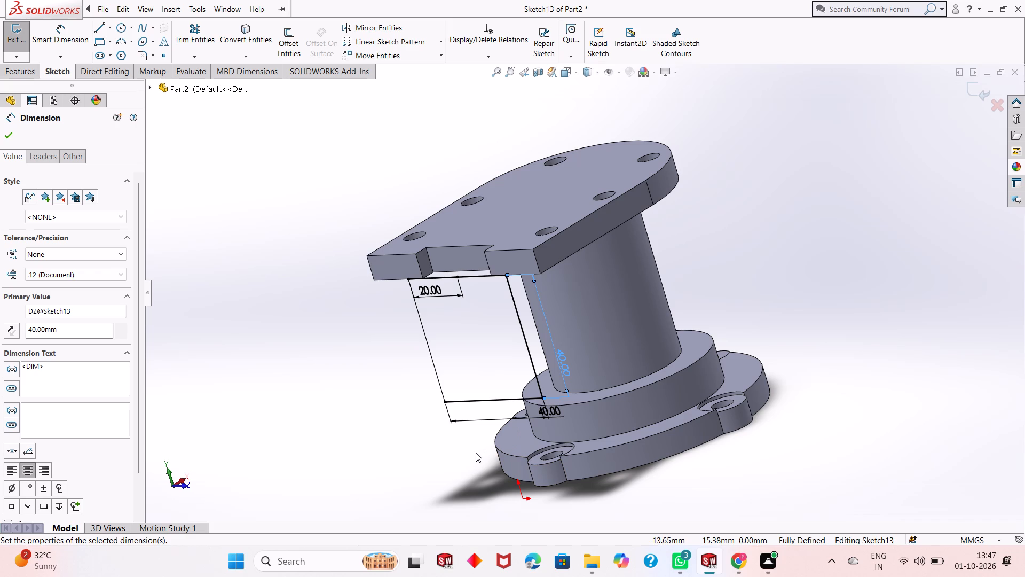
key("Escape")
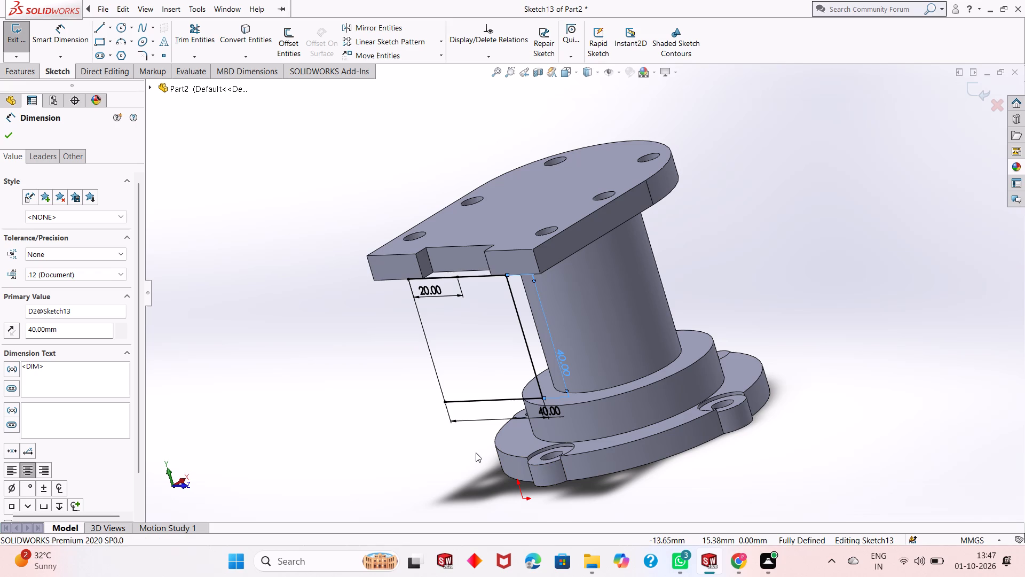
key("ctrl+z")
key("ctrl+z")
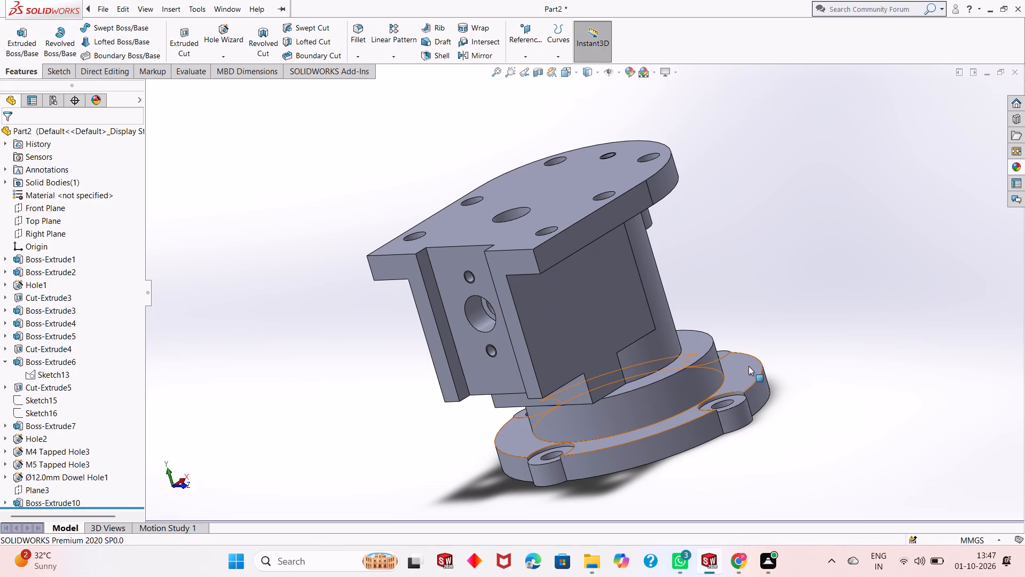
Inspect the resized side block and rib from below, previewing a section view through the Front Plane.
middle_click_drag(706, 472, 675, 408)
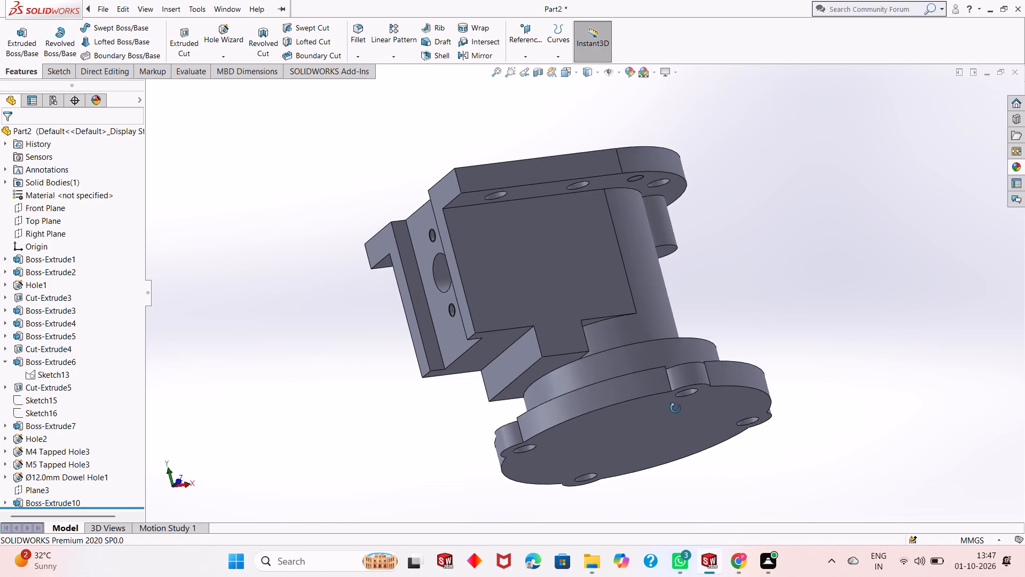
middle_click_drag(675, 408, 628, 448)
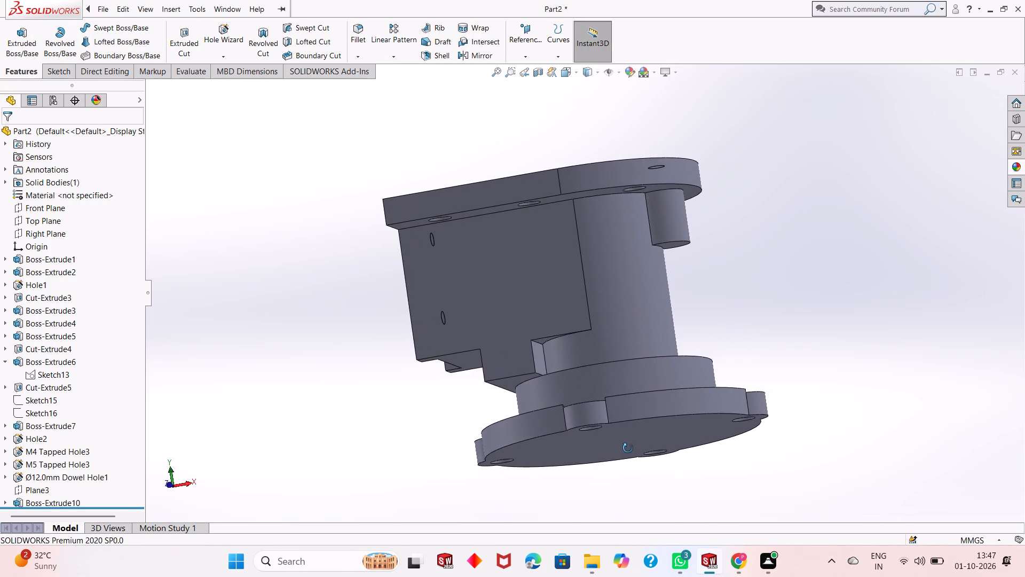
middle_click_drag(628, 448, 677, 443)
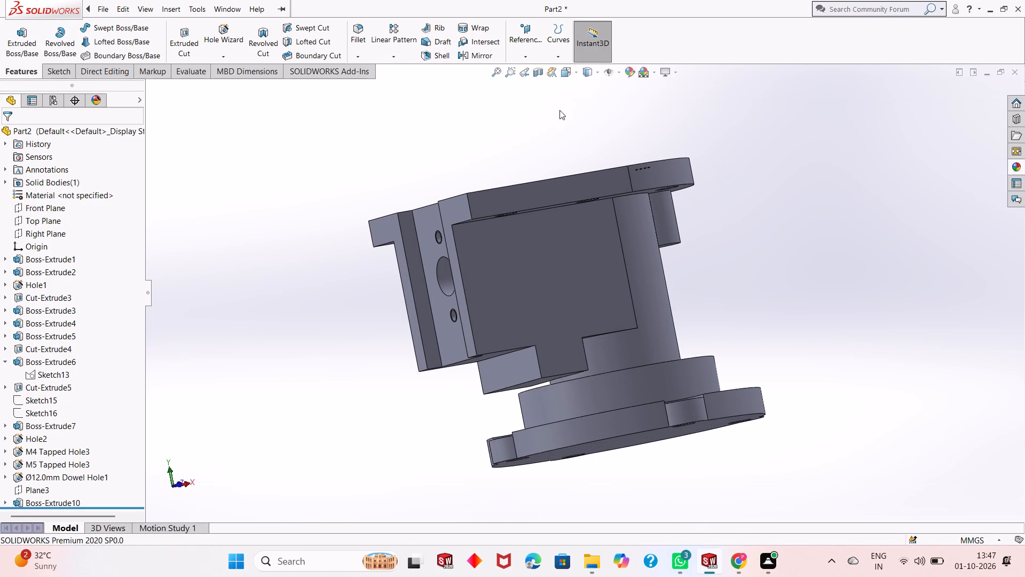
left_click(539, 74)
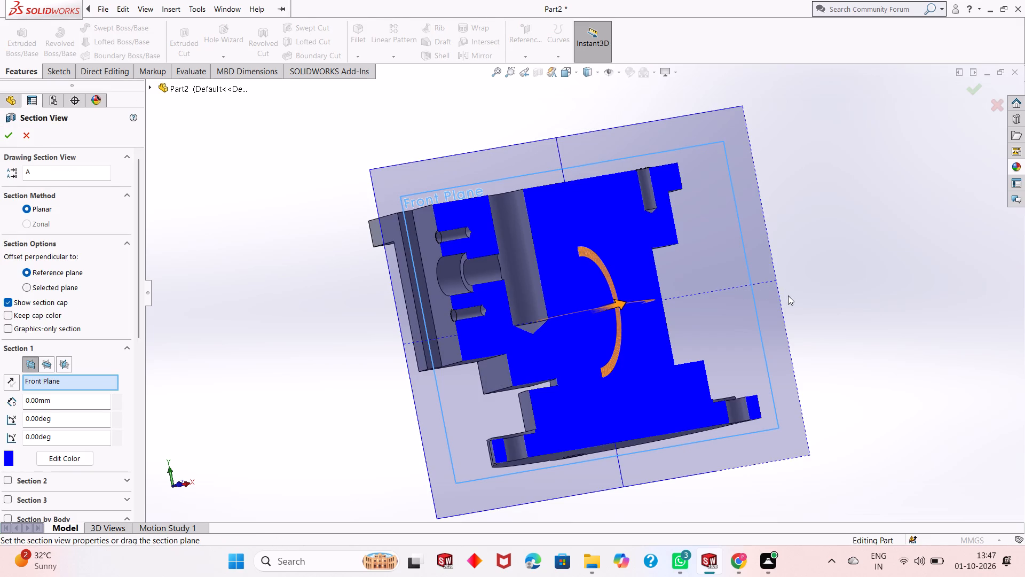
key("Escape")
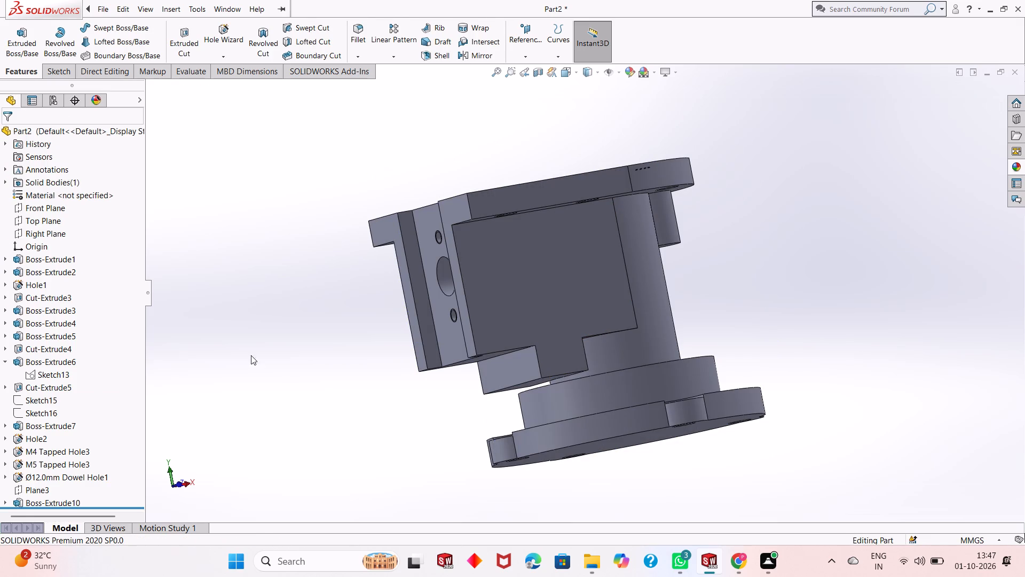
Delete the rib feature Boss-Extrude10 beneath the side block together with its leftover profile sketch, Sketch41.
scroll(99, 379, "down", 4)
scroll(99, 385, "up", 3)
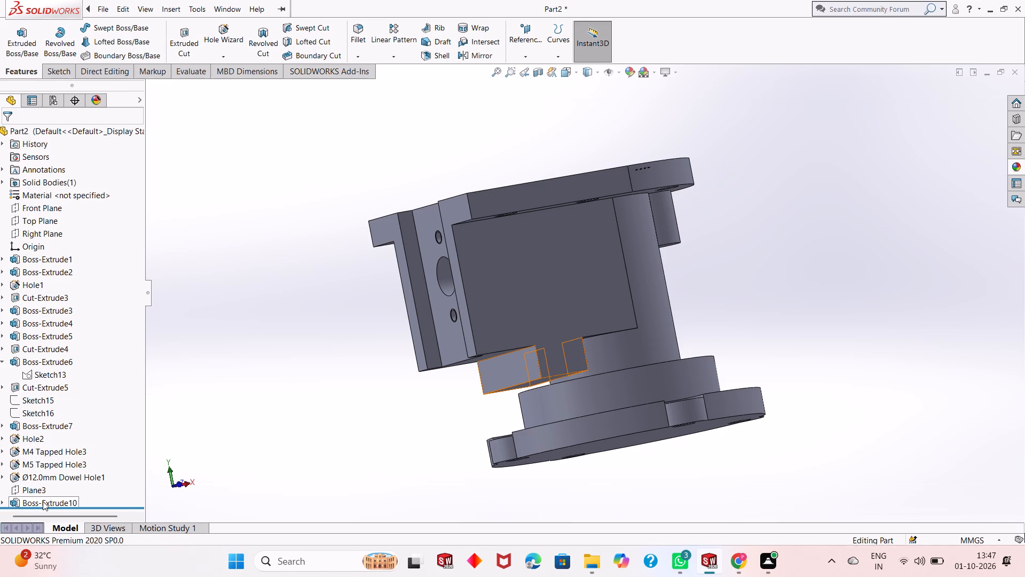
right_click(43, 501)
left_click(111, 407)
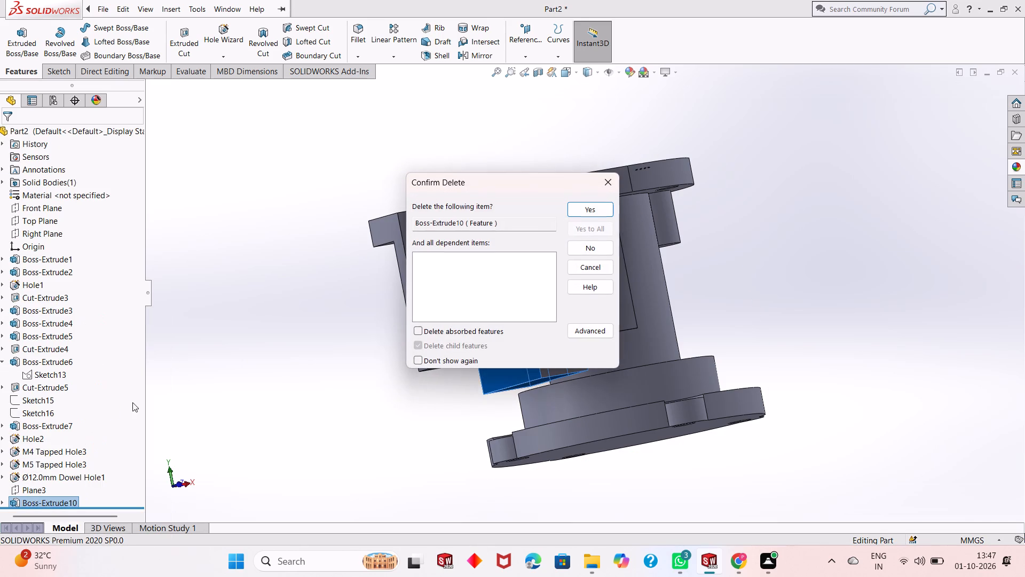
left_click(592, 210)
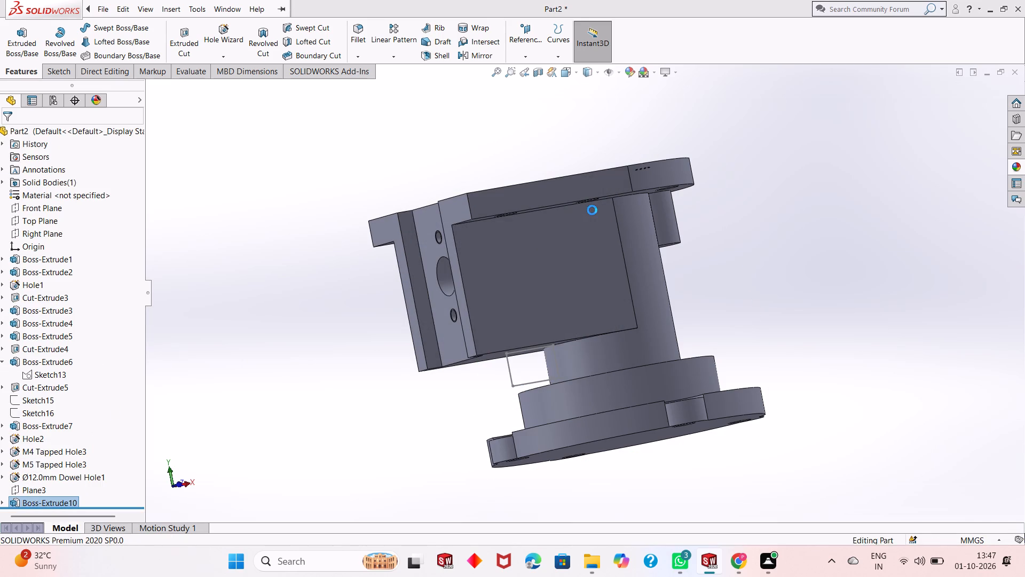
scroll(71, 463, "down", 1)
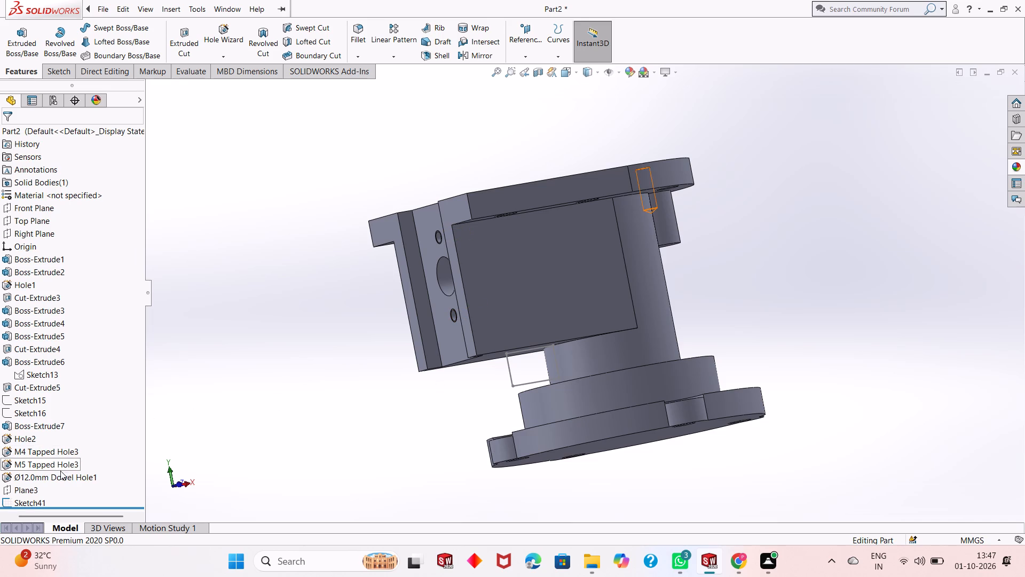
right_click(31, 501)
left_click(82, 418)
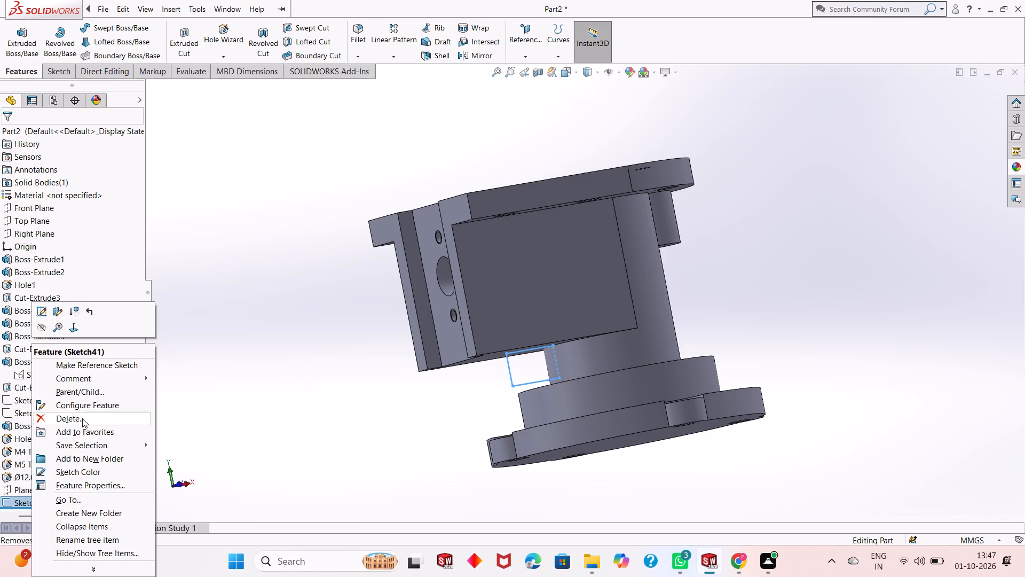
left_click(605, 206)
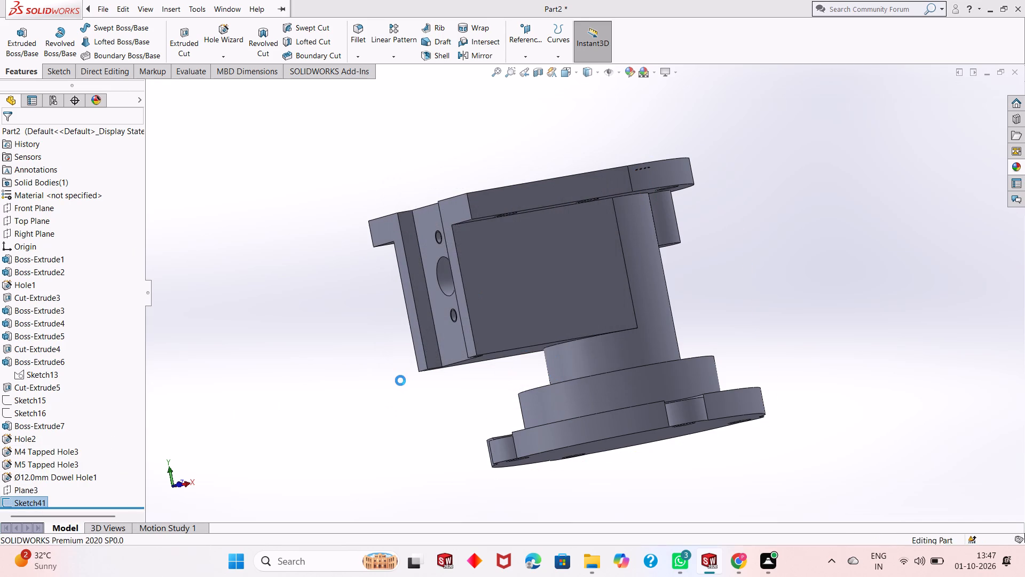
Examine the side block's underside and grooved end from below and the side, including where it meets the cylinder.
middle_click_drag(400, 382, 468, 319)
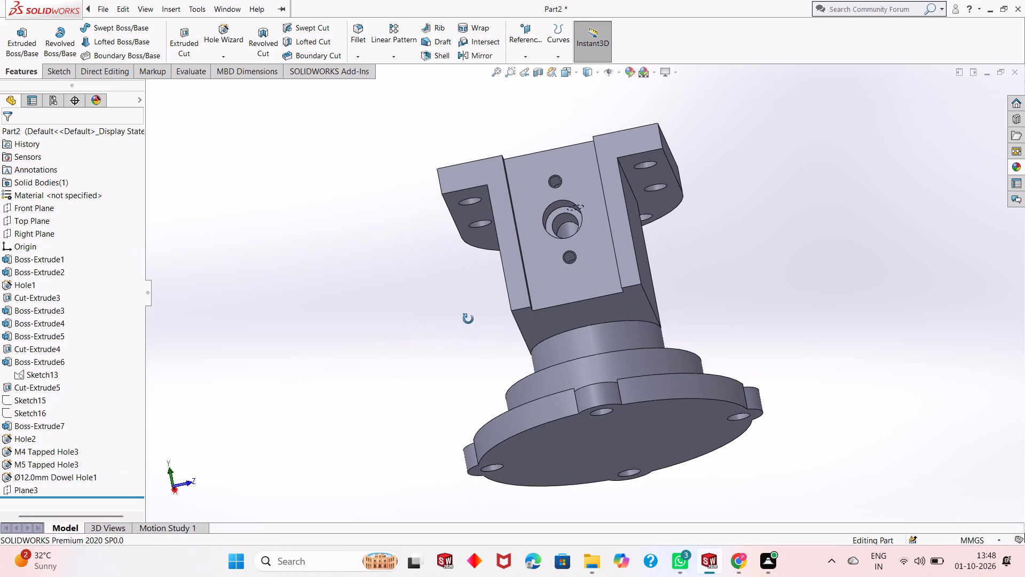
middle_click_drag(468, 319, 466, 313)
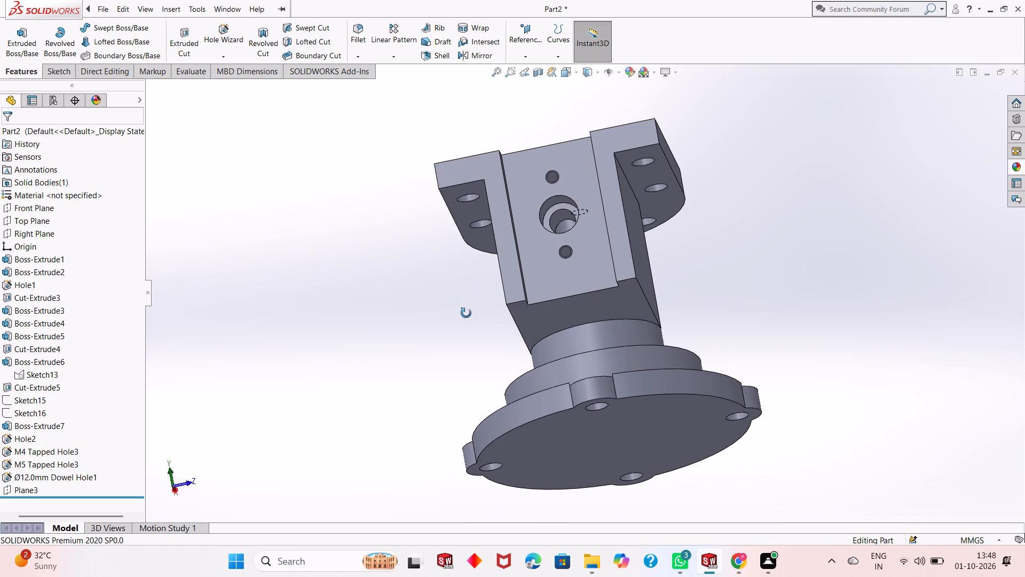
middle_click_drag(466, 313, 466, 315)
middle_click_drag(459, 323, 451, 347)
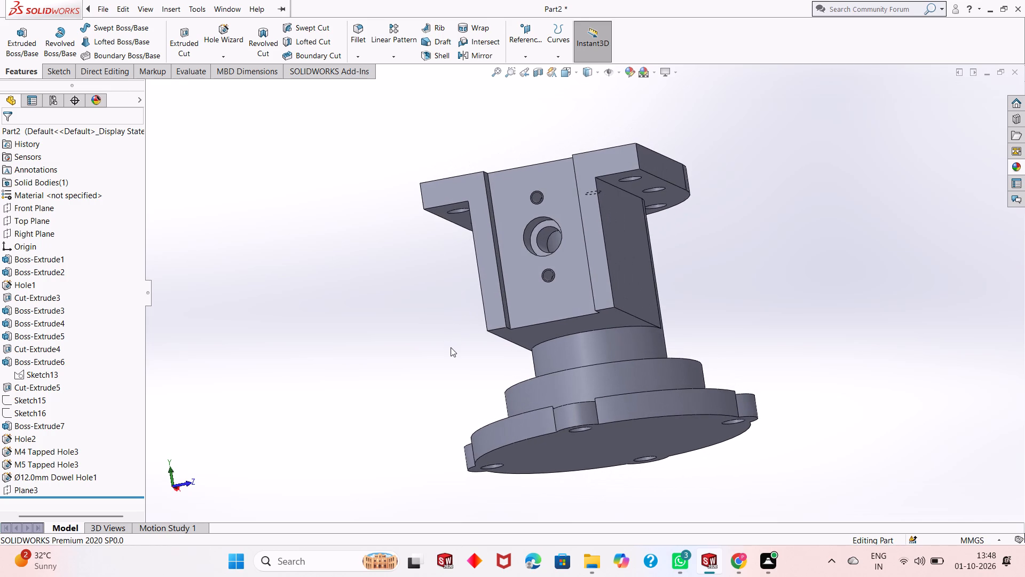
scroll(582, 288, "down", 2)
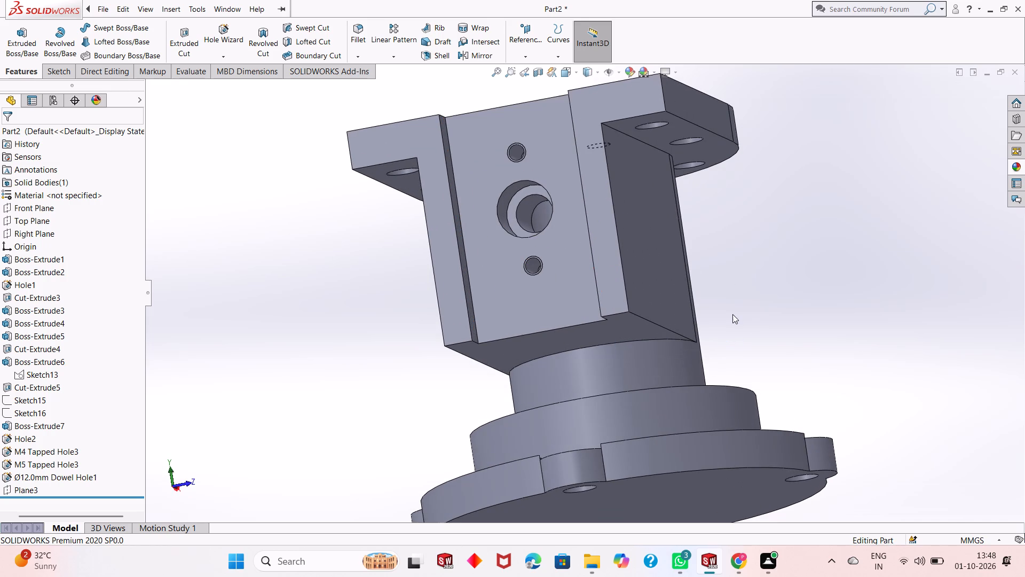
middle_click_drag(731, 317, 705, 314)
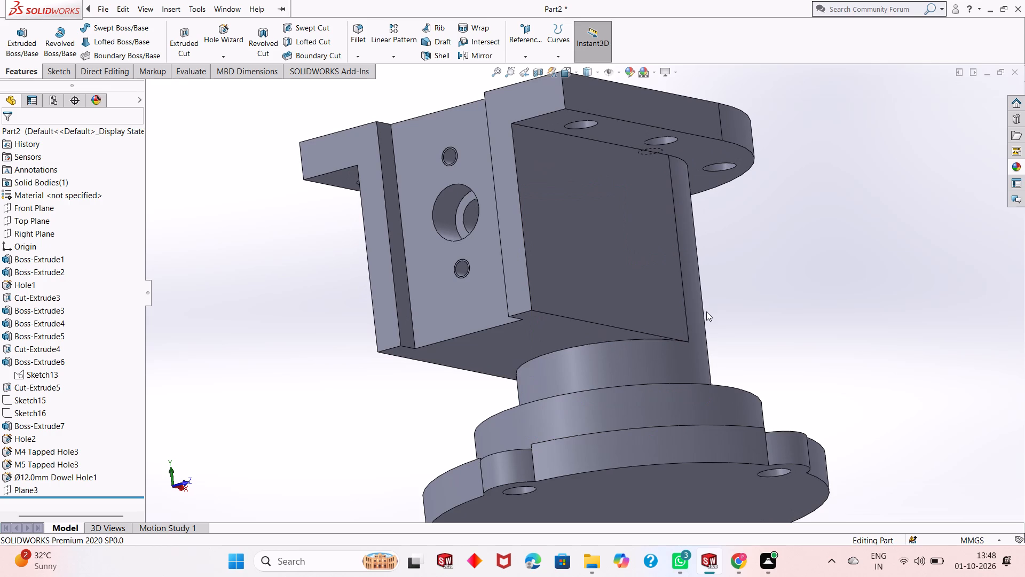
middle_click_drag(764, 291, 747, 332)
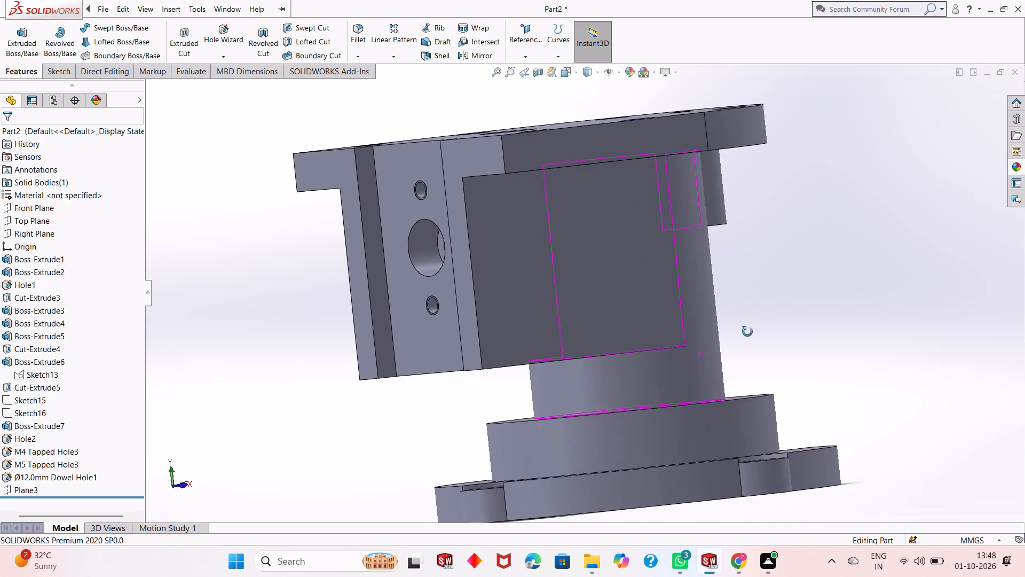
Start a reference plane parallel to the Right Plane, flipping its offset toward the side block's grooved end at 100 mm.
middle_click_drag(747, 332, 731, 337)
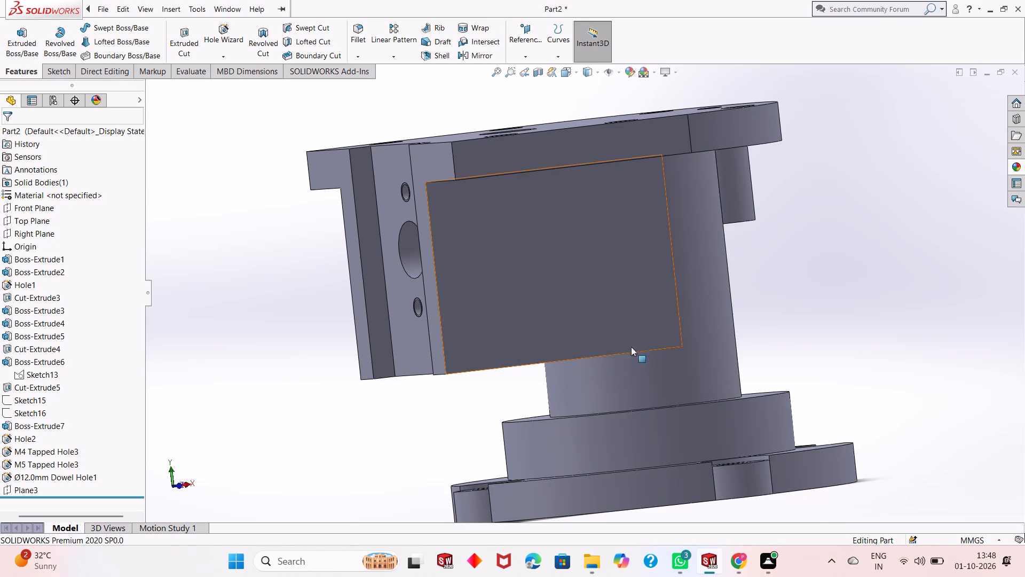
scroll(638, 350, "up", 1)
middle_click_drag(870, 340, 857, 347)
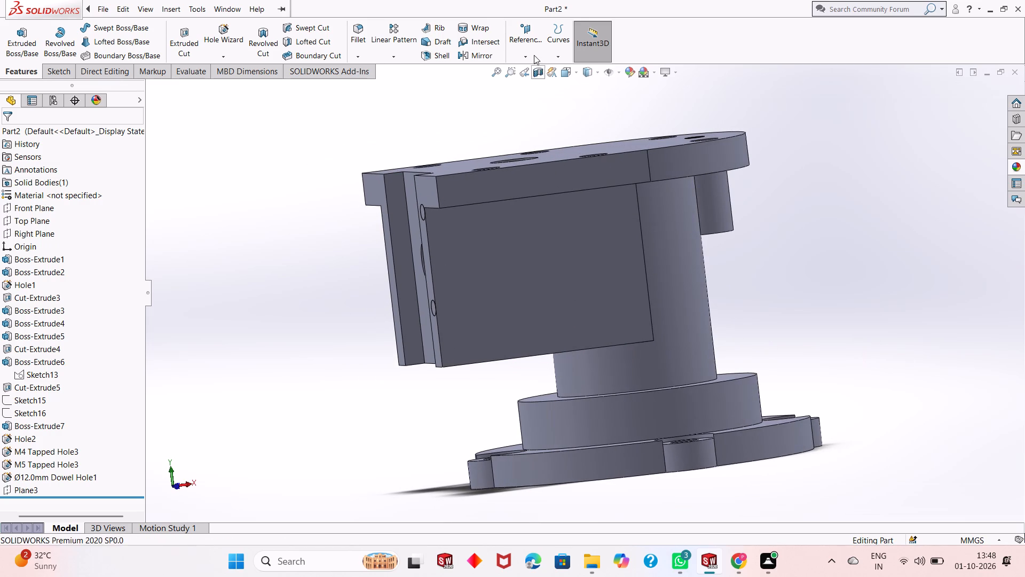
left_click(534, 55)
left_click(549, 69)
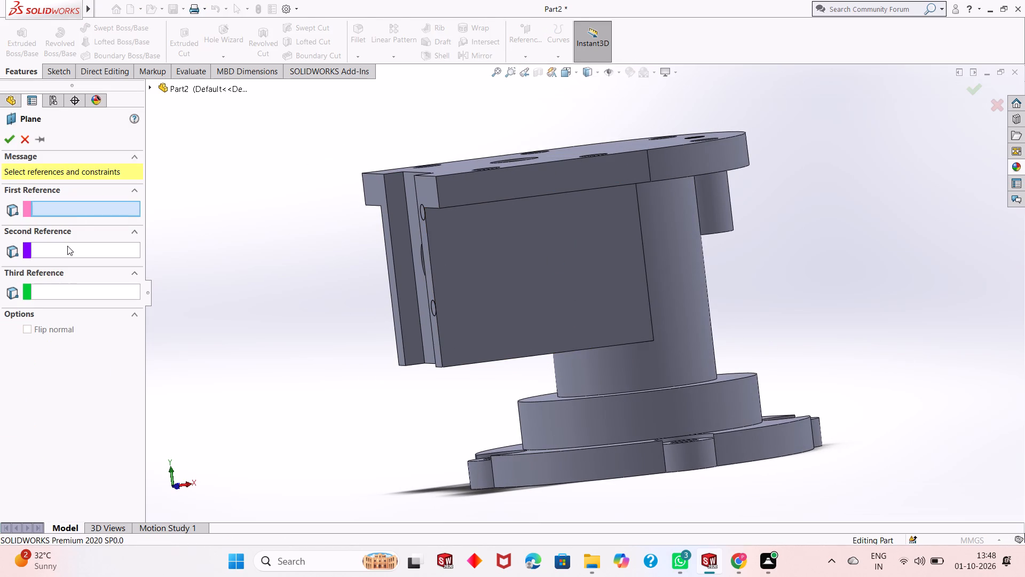
left_click(163, 84)
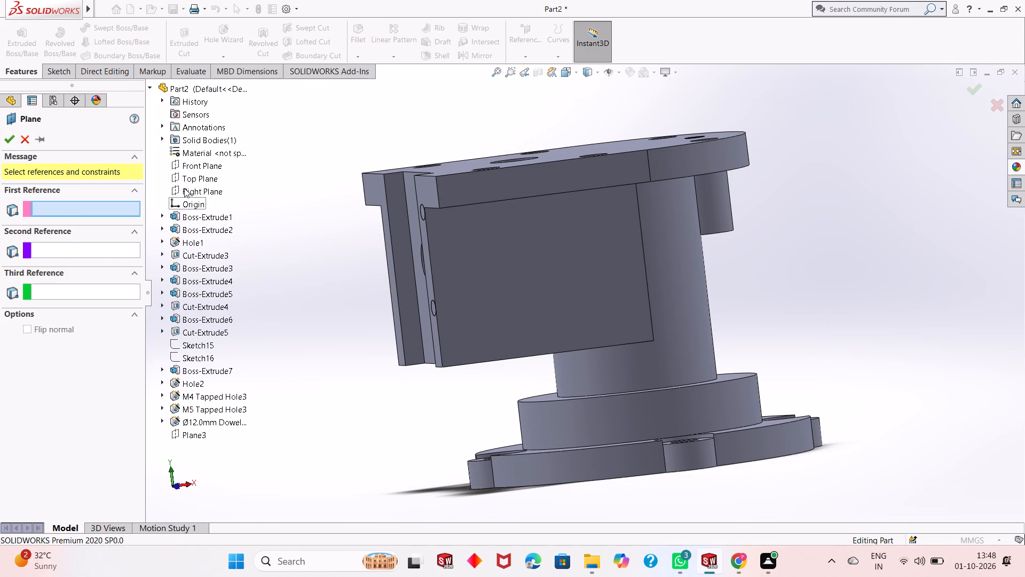
left_click(194, 189)
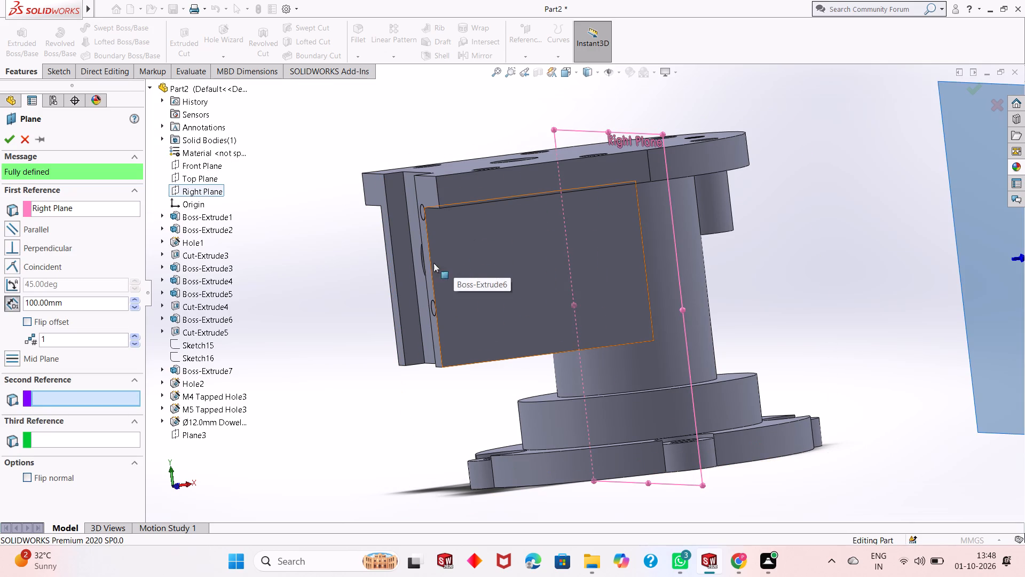
double_click(94, 300)
key("0")
key("Return")
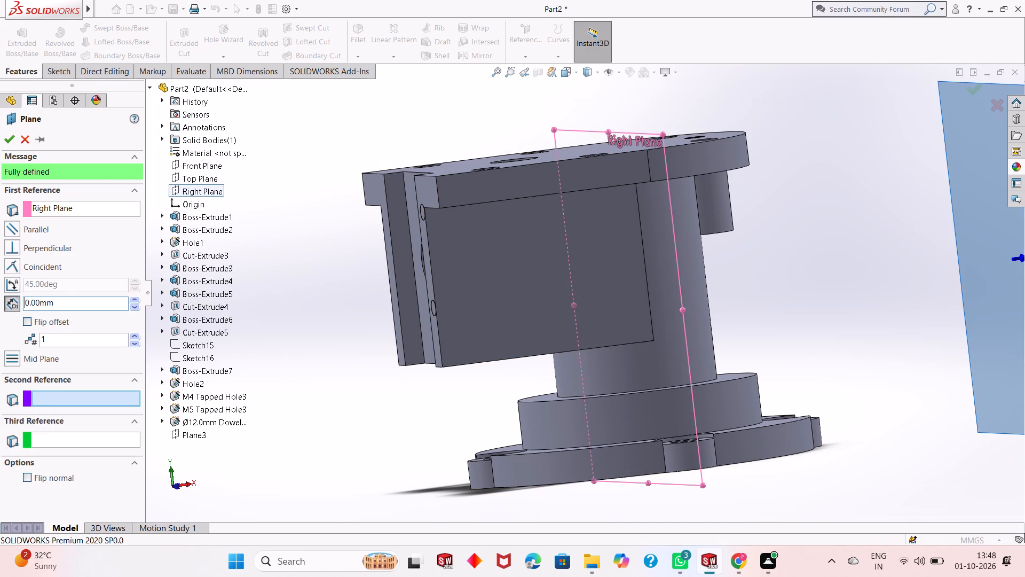
left_click(34, 325)
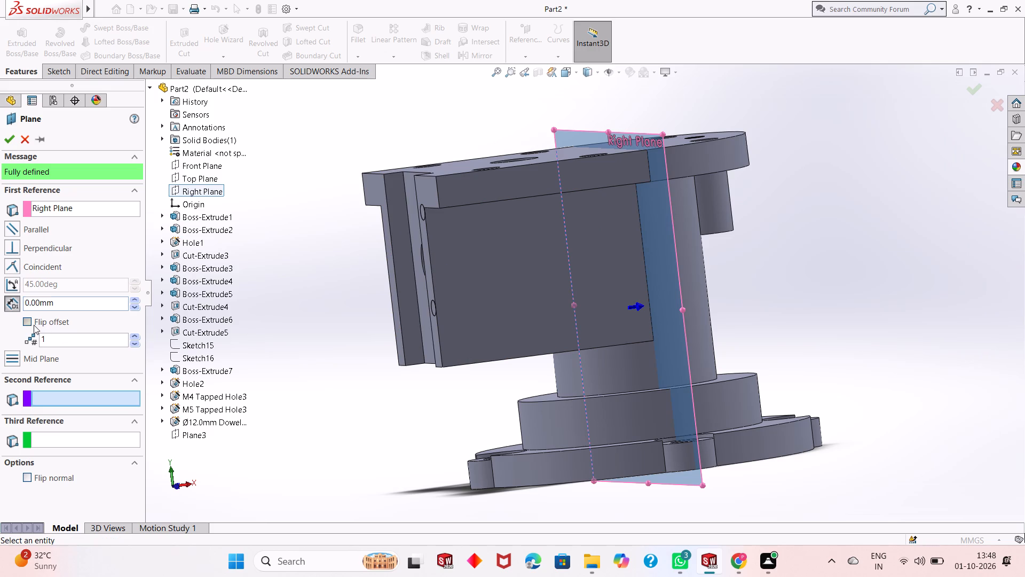
type("100")
key("Return")
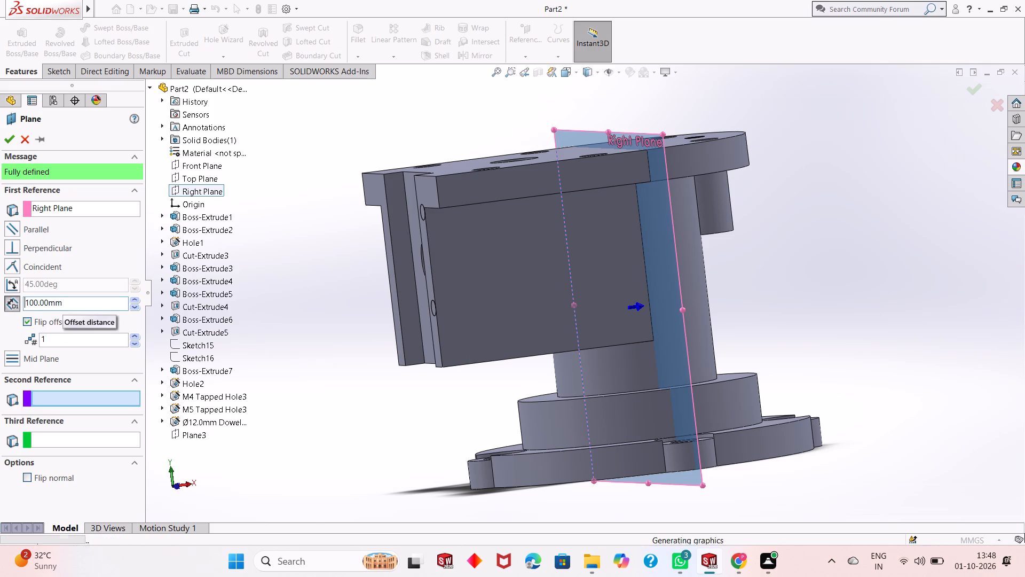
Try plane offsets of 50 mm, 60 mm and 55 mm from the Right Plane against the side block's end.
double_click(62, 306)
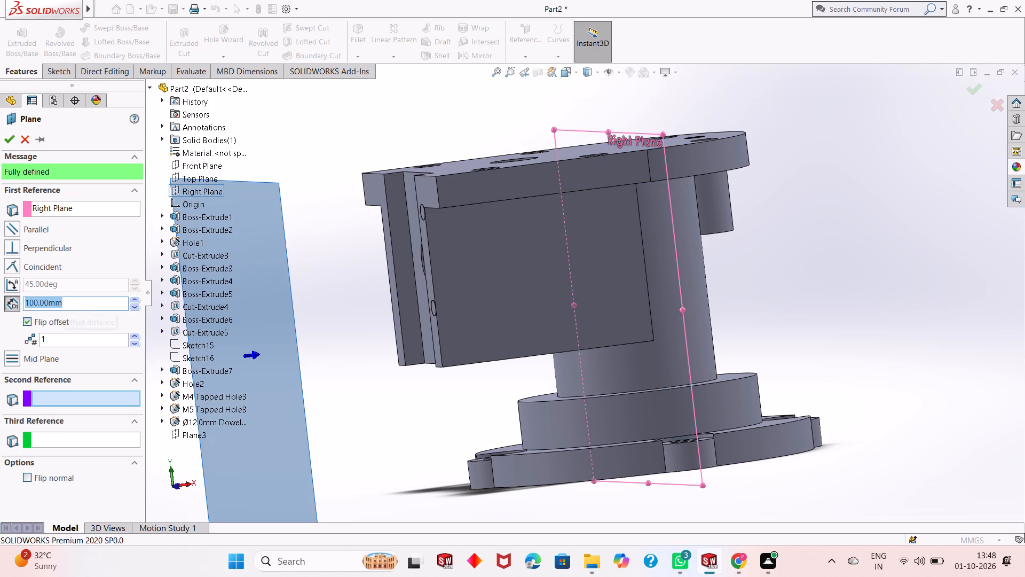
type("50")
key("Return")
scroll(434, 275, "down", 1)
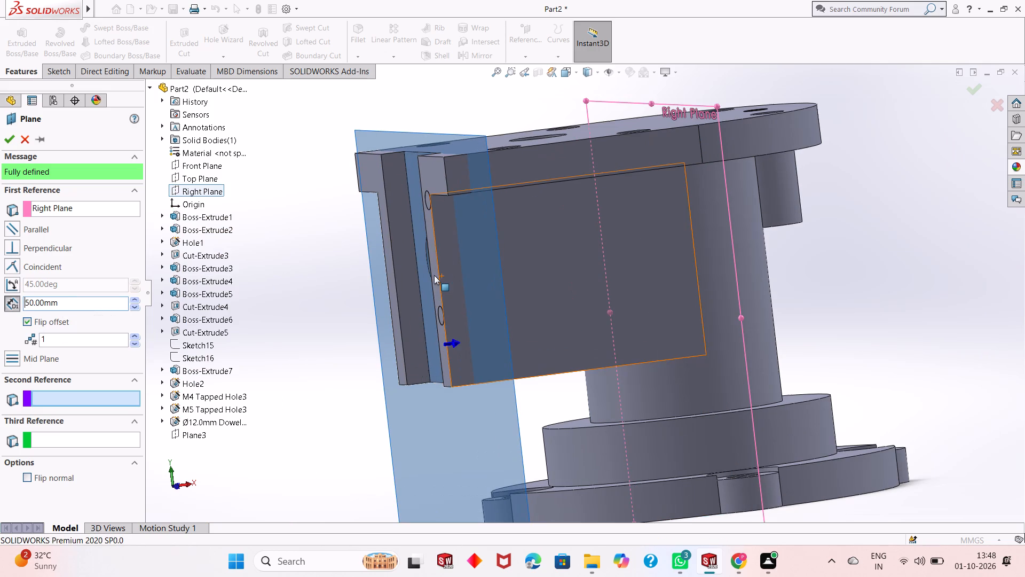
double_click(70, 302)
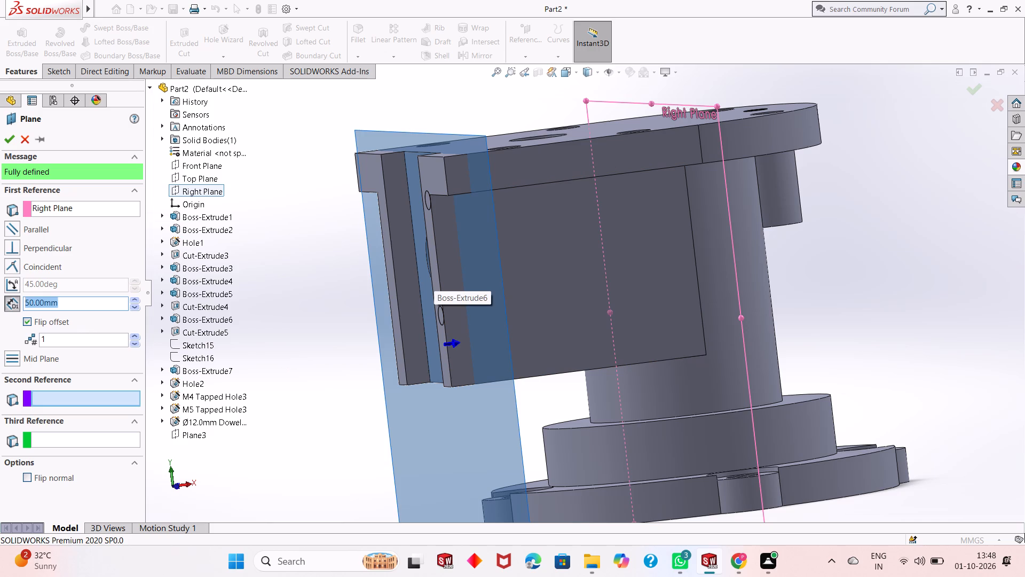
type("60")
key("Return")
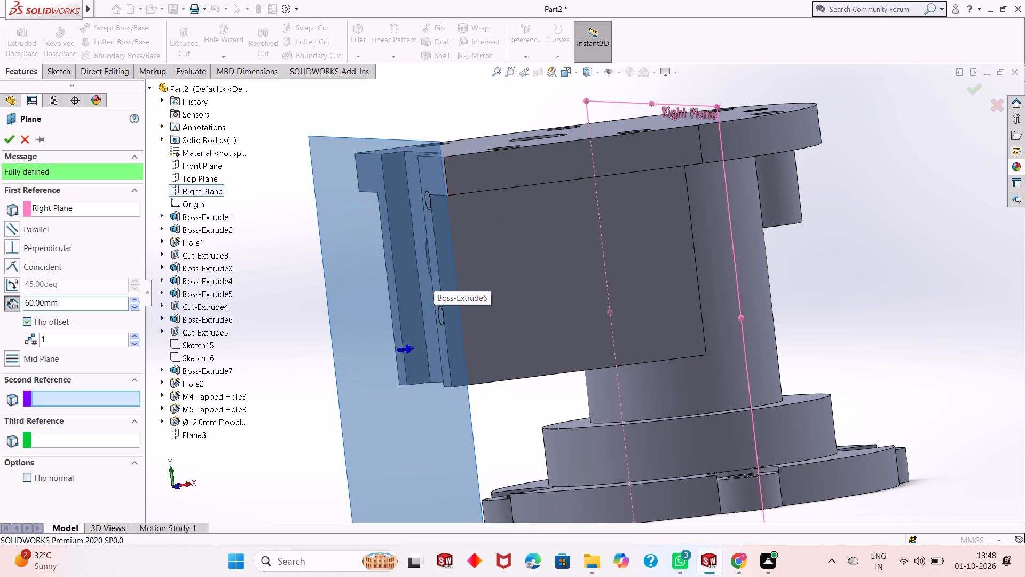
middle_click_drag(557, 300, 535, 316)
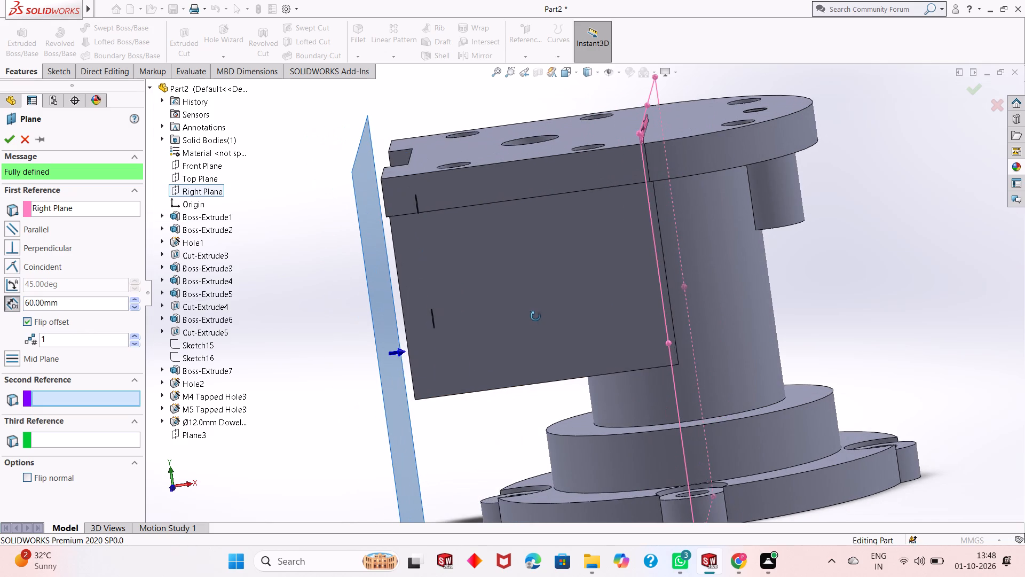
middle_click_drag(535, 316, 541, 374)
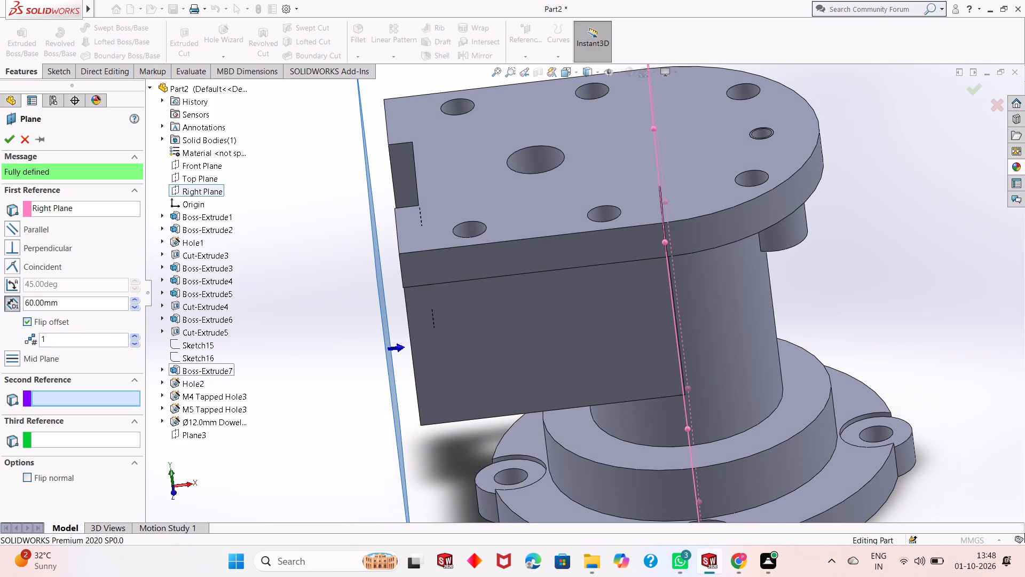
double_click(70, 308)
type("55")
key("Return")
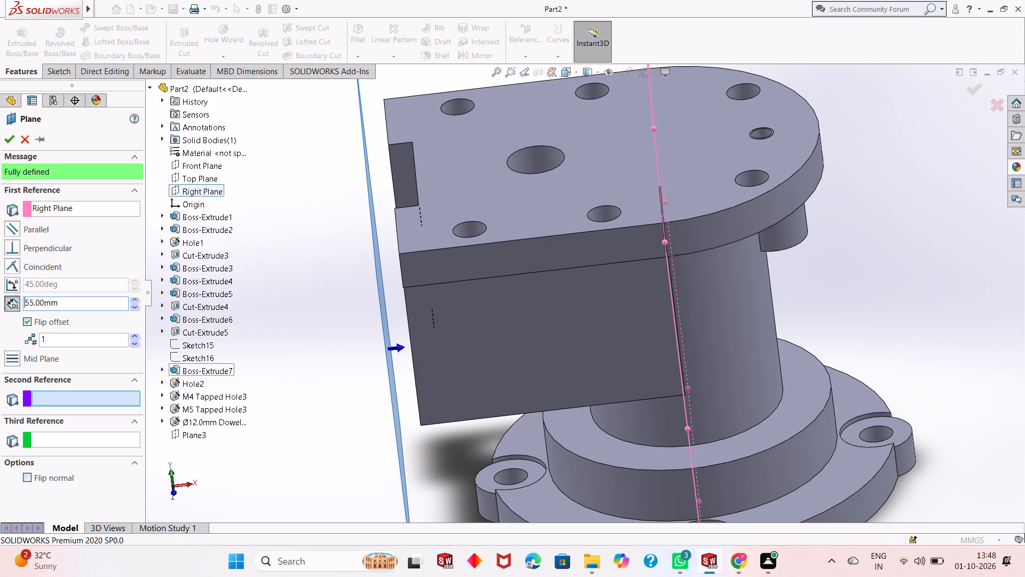
Examine how the previewed plane lines up with the top flange edge and side block's grooved end, up close and from above.
scroll(421, 291, "down", 1)
middle_click_drag(367, 394, 371, 392)
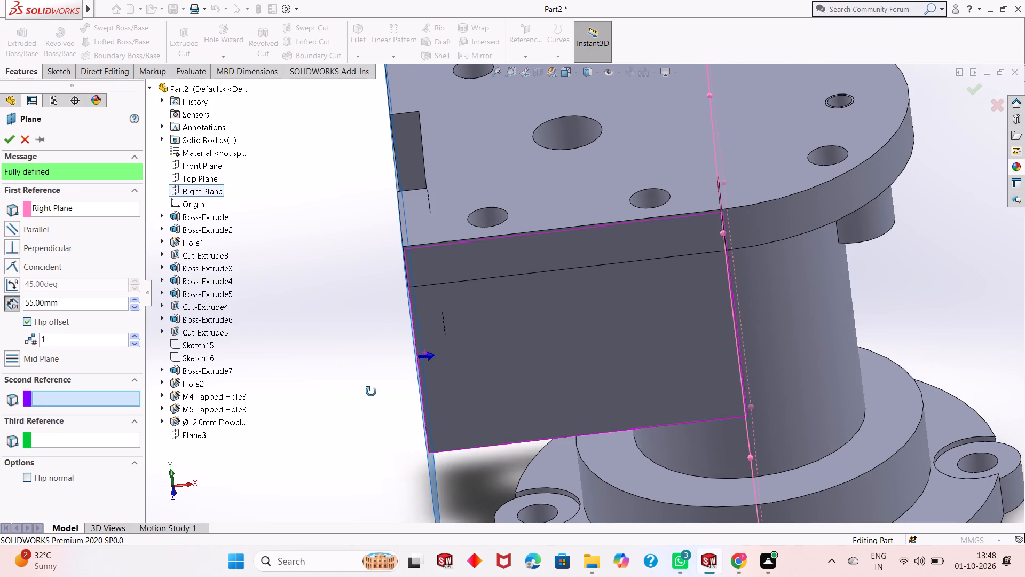
middle_click_drag(371, 392, 362, 391)
scroll(392, 292, "down", 3)
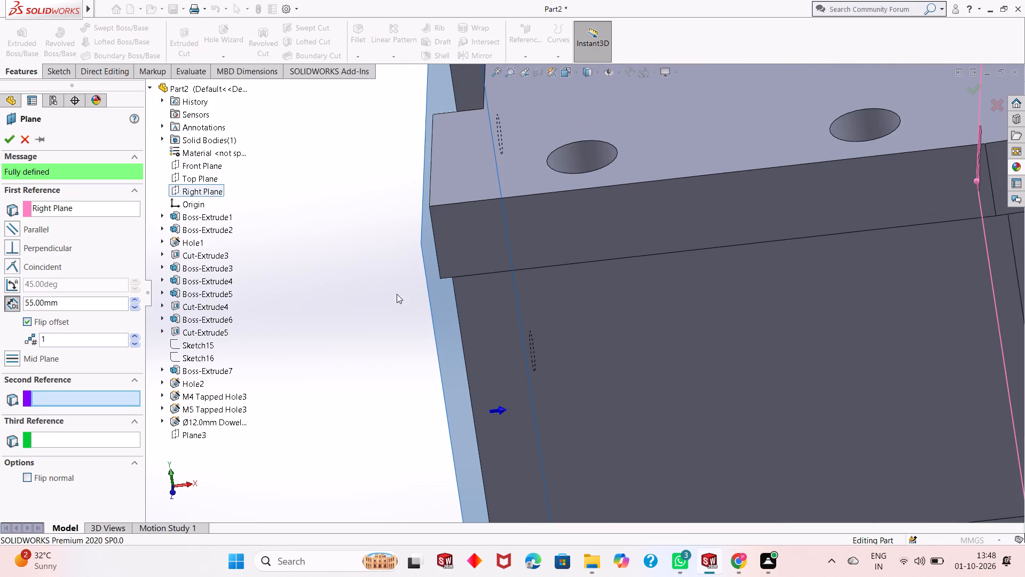
middle_click_drag(365, 332, 366, 376)
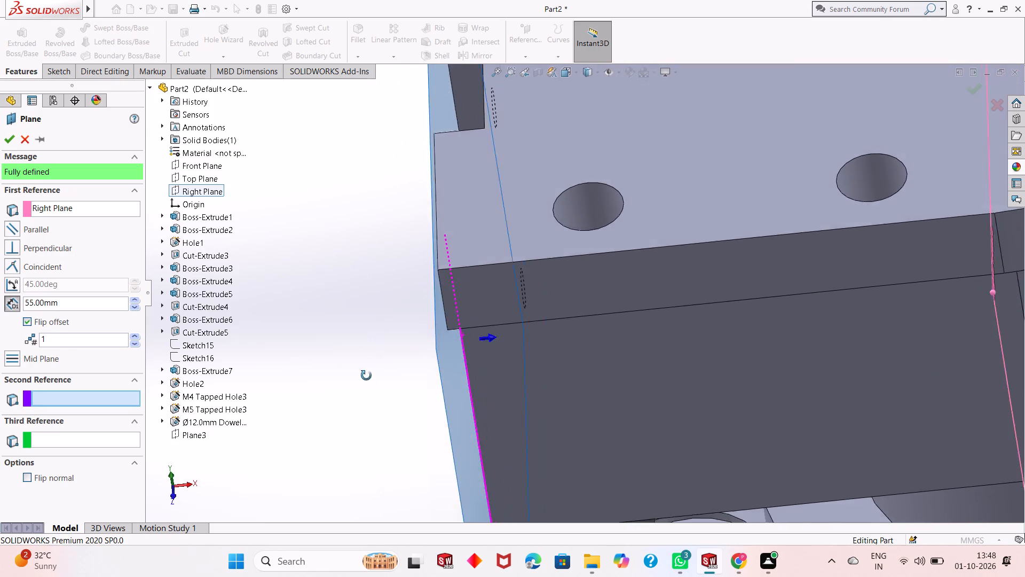
middle_click_drag(366, 376, 376, 428)
scroll(376, 428, "down", 1)
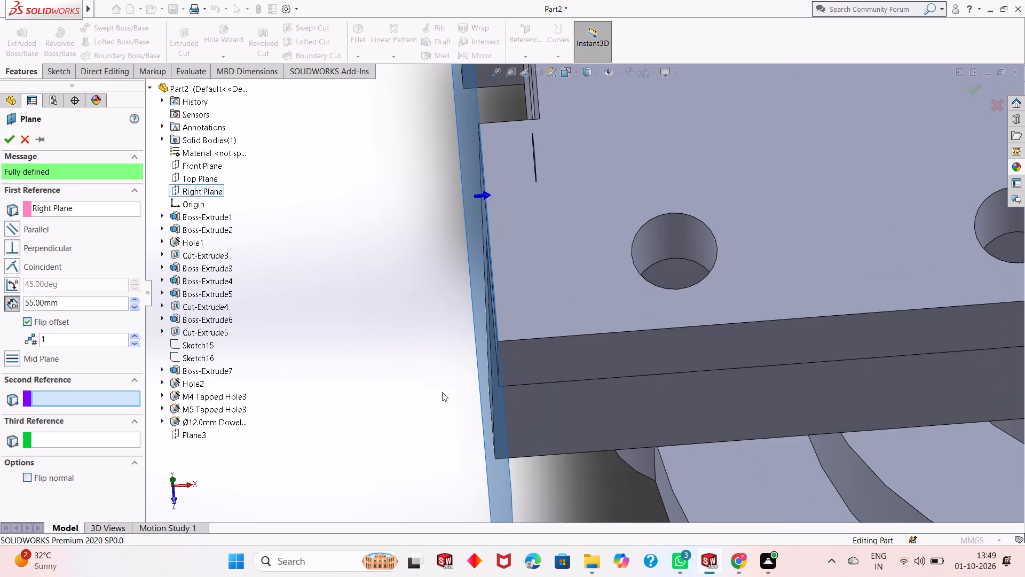
scroll(496, 364, "down", 3)
middle_click(448, 414)
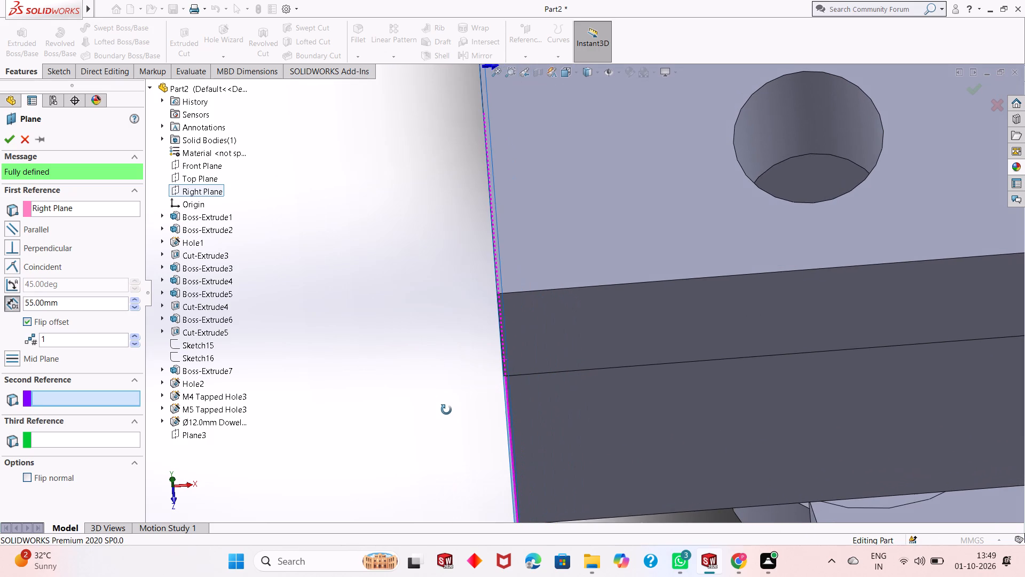
scroll(446, 410, "up", 8)
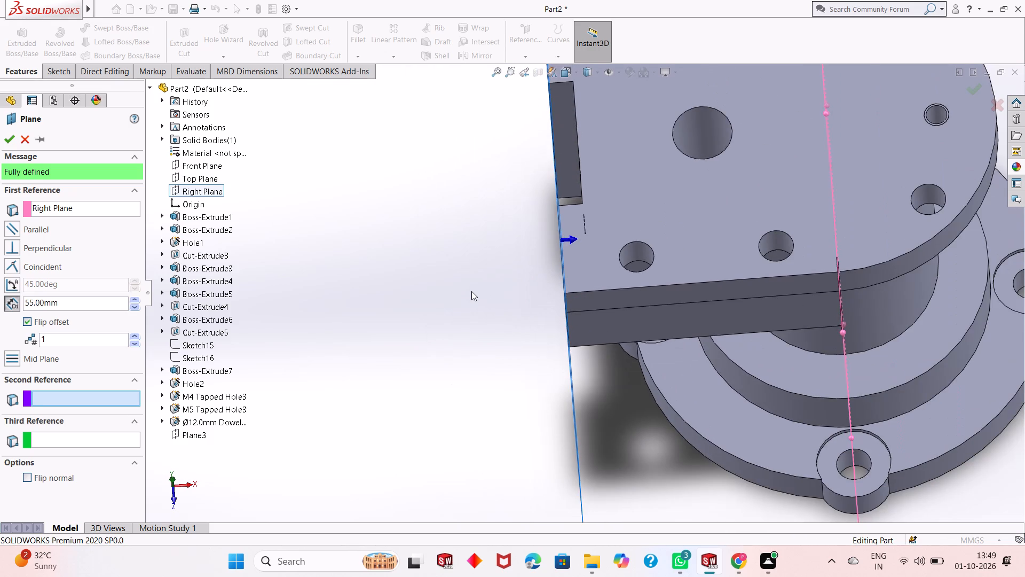
scroll(471, 291, "up", 2)
scroll(637, 364, "down", 2)
scroll(502, 448, "up", 1)
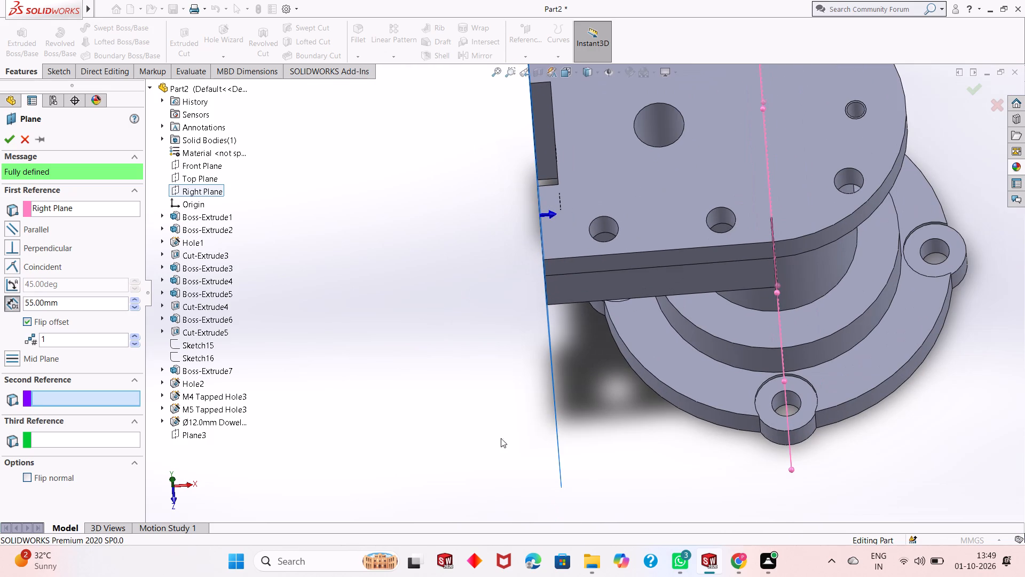
middle_click_drag(501, 430, 503, 392)
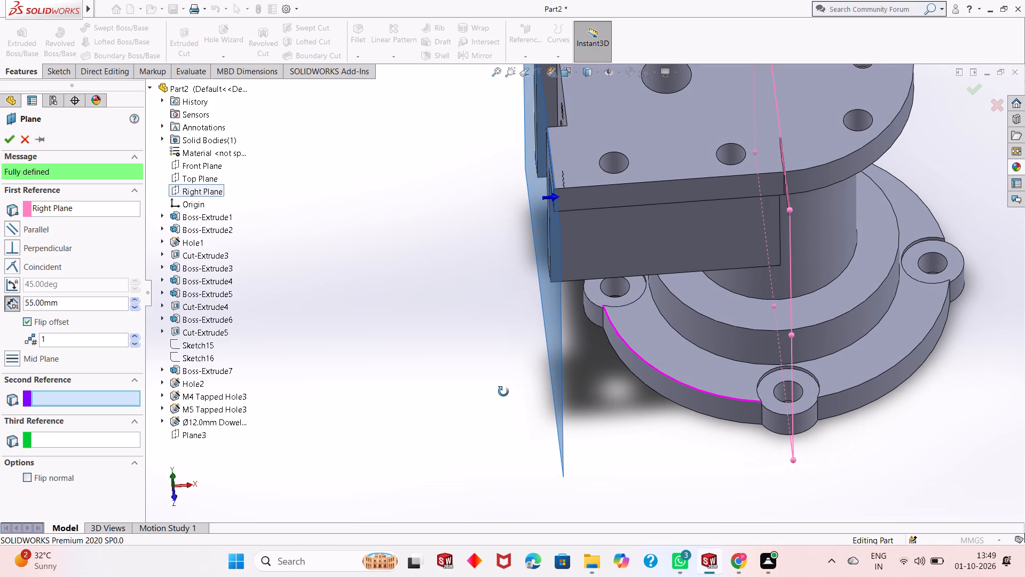
middle_click_drag(503, 392, 479, 419)
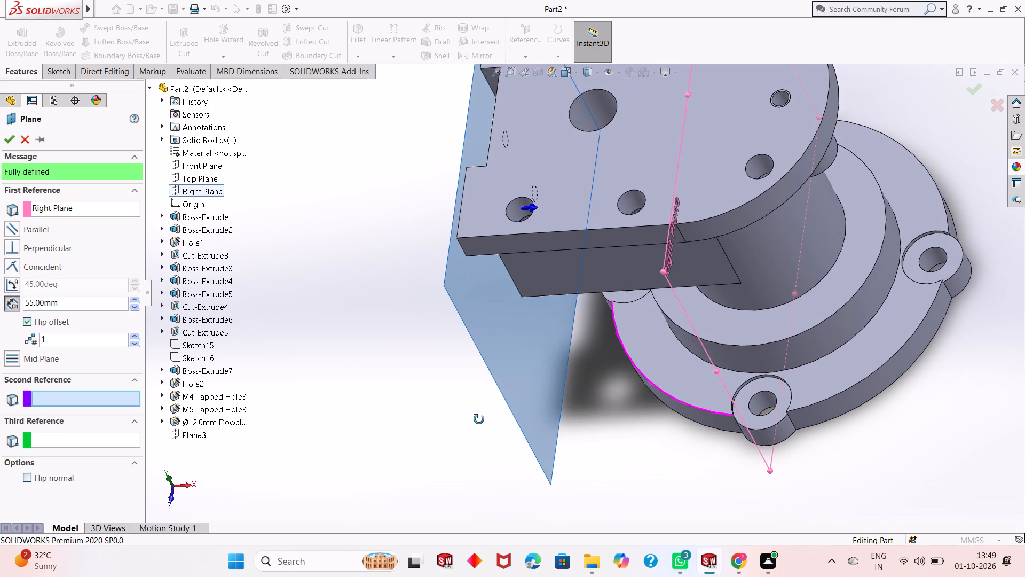
middle_click_drag(479, 419, 497, 478)
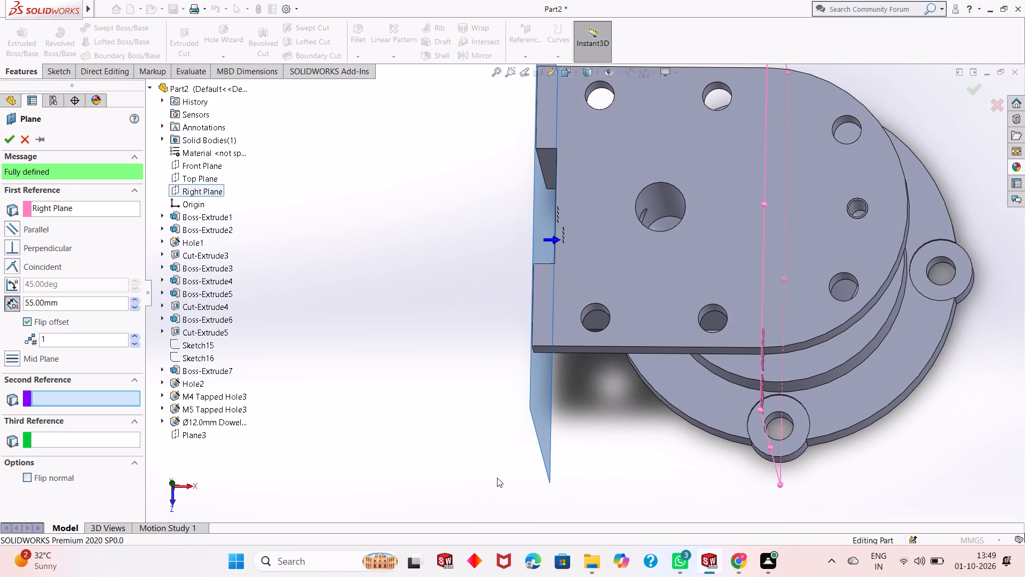
scroll(521, 339, "down", 2)
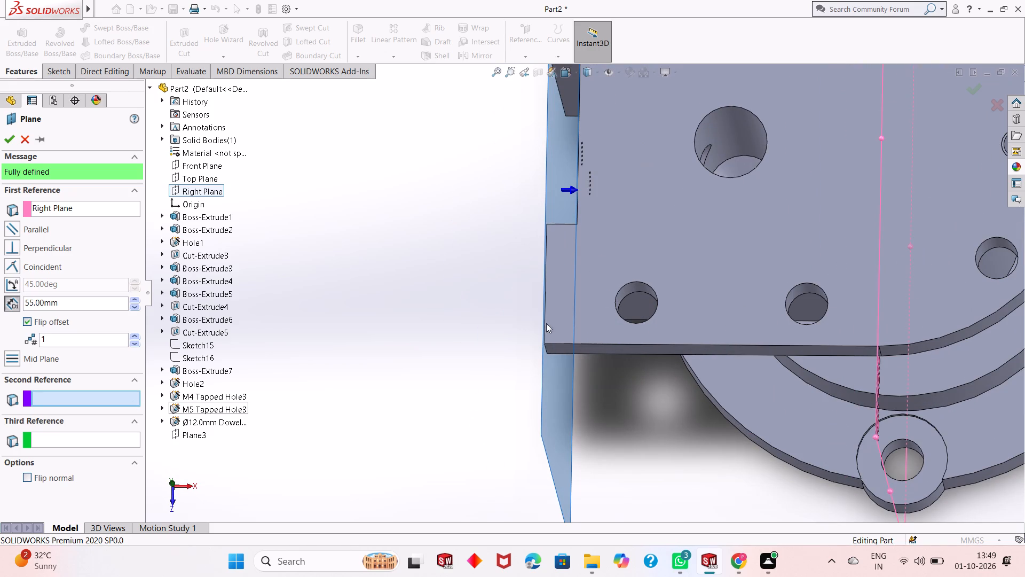
scroll(552, 281, "down", 4)
middle_click(650, 471)
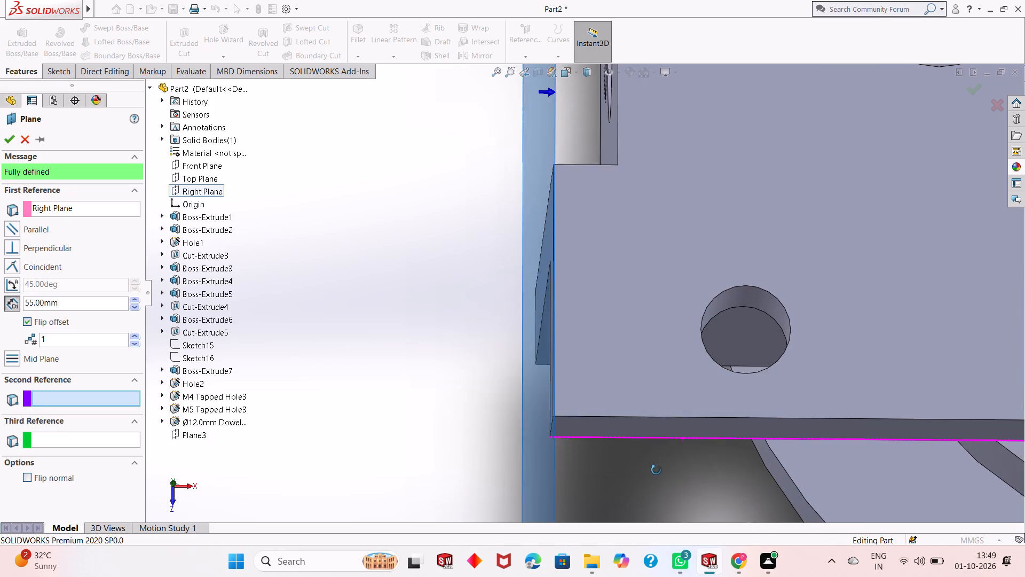
scroll(627, 449, "up", 7)
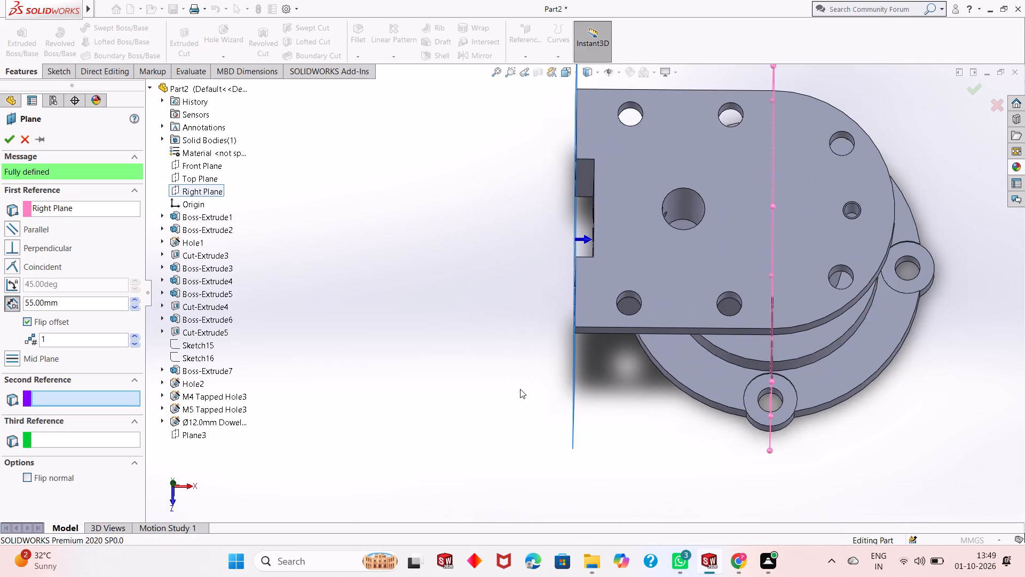
scroll(520, 389, "up", 2)
scroll(709, 181, "down", 1)
scroll(566, 284, "down", 1)
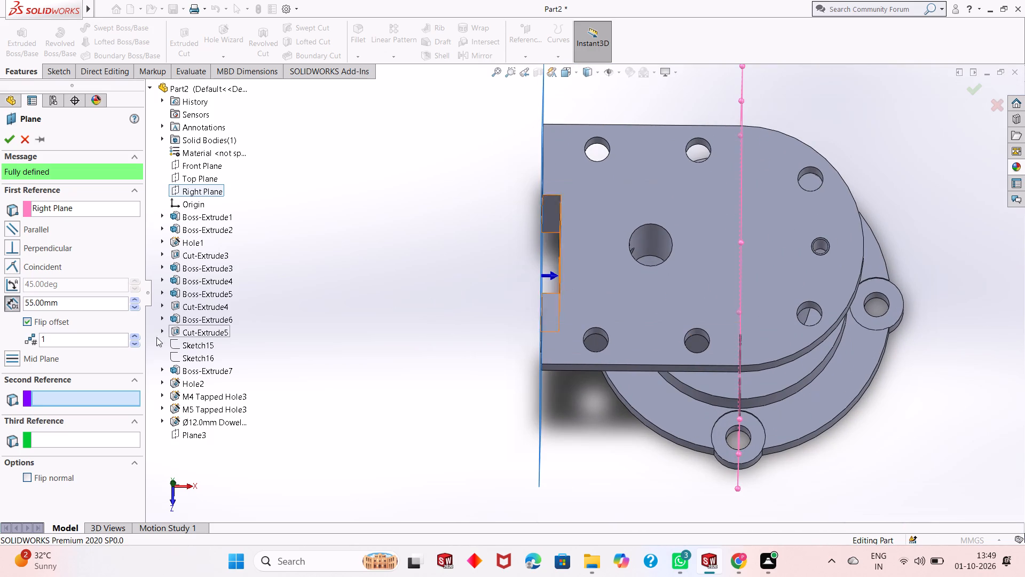
Set the plane's offset from the Right Plane to 35 mm and create the plane through the side block.
double_click(69, 301)
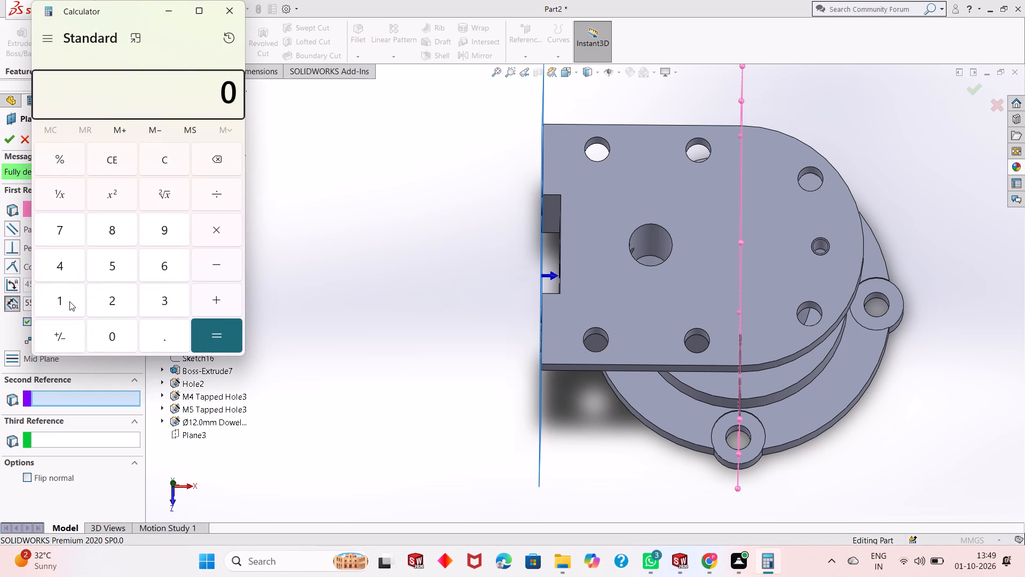
left_click(234, 13)
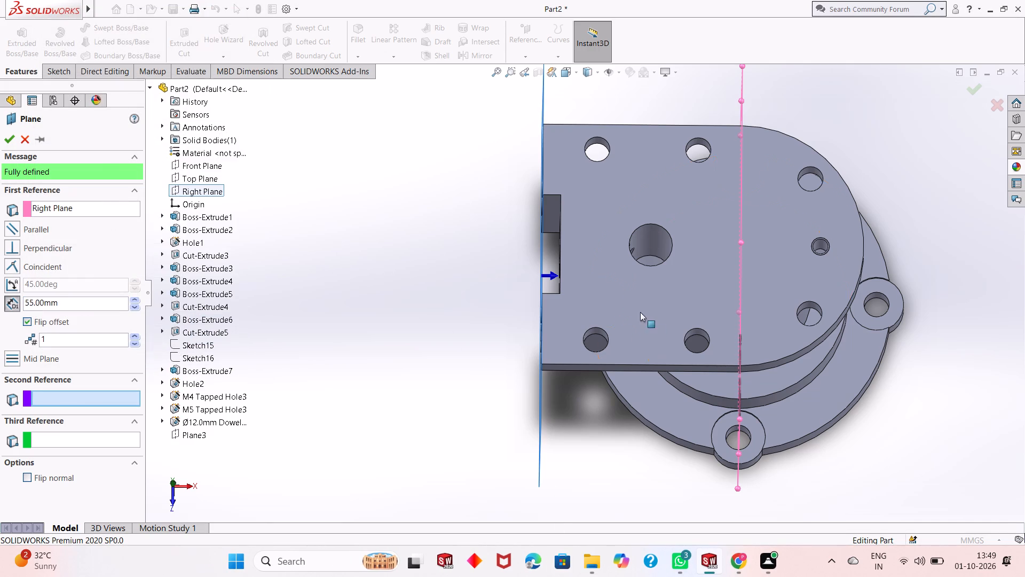
double_click(66, 303)
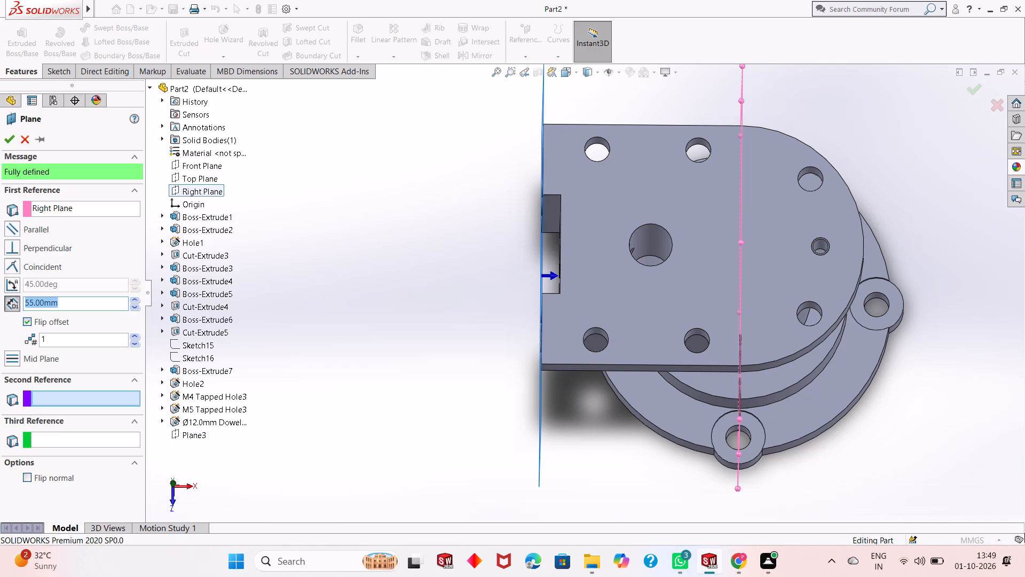
type("35")
key("Return")
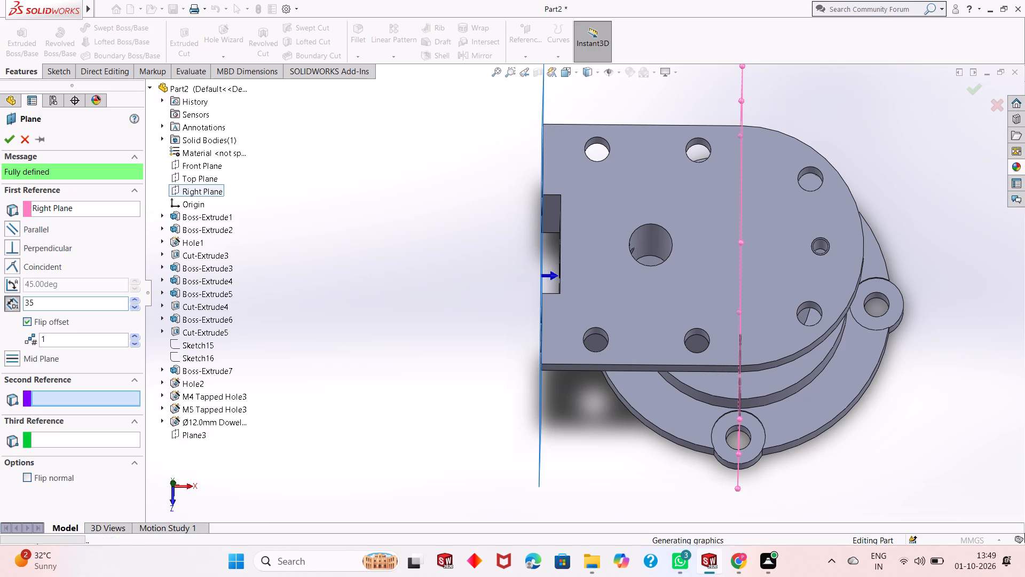
left_click(8, 143)
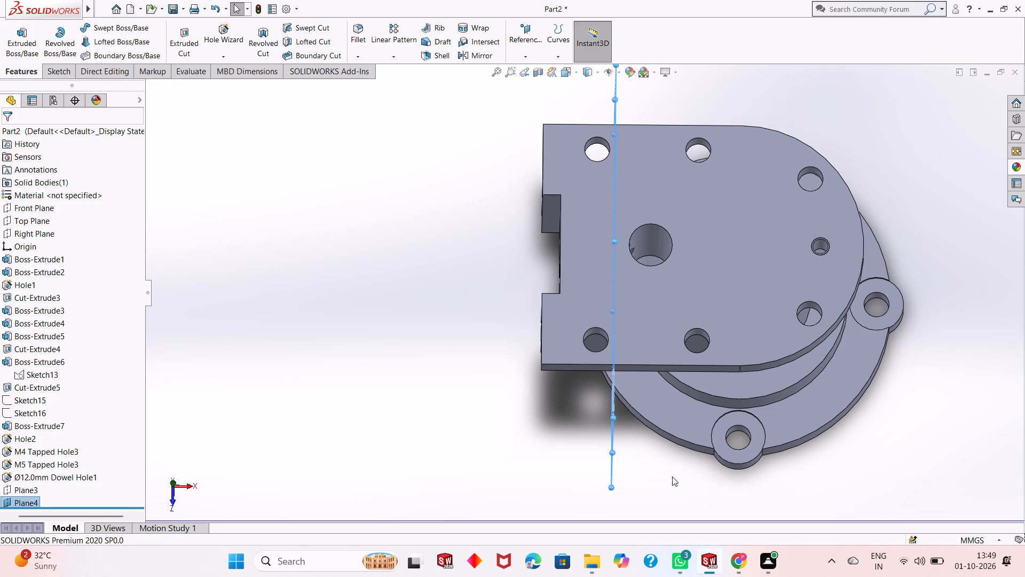
middle_click_drag(672, 478, 800, 368)
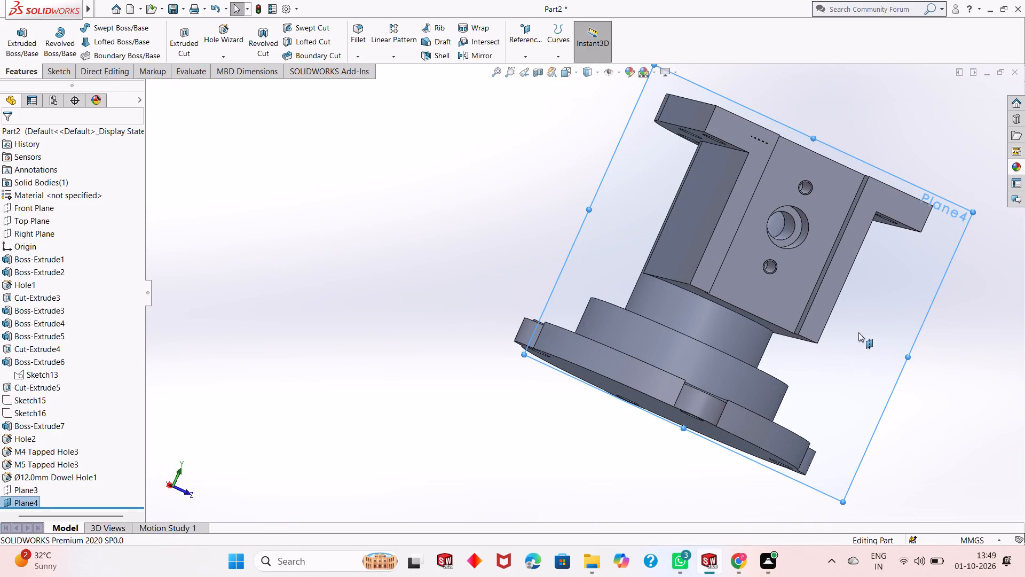
Sketch a closed rectangle 40 mm wide and 10 mm high on Plane4, directly below the side block's bottom edge.
middle_click_drag(918, 422, 854, 381)
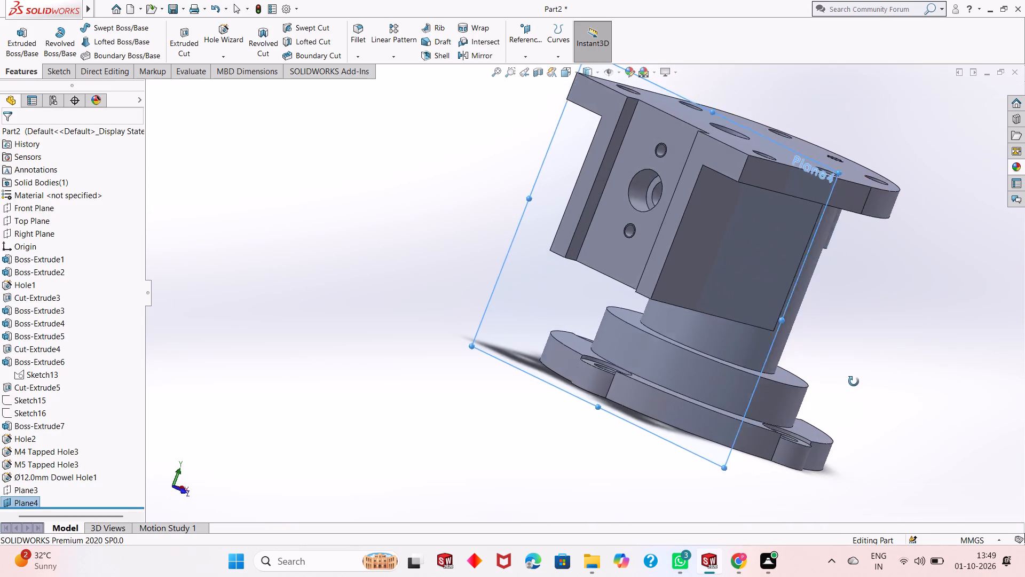
middle_click_drag(854, 381, 893, 344)
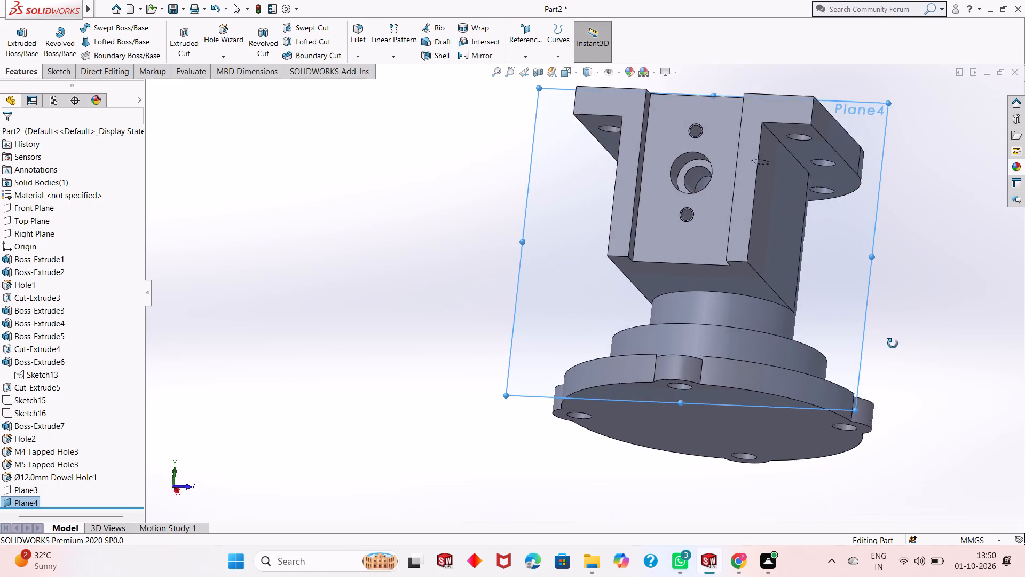
middle_click_drag(893, 344, 909, 358)
left_click(880, 218)
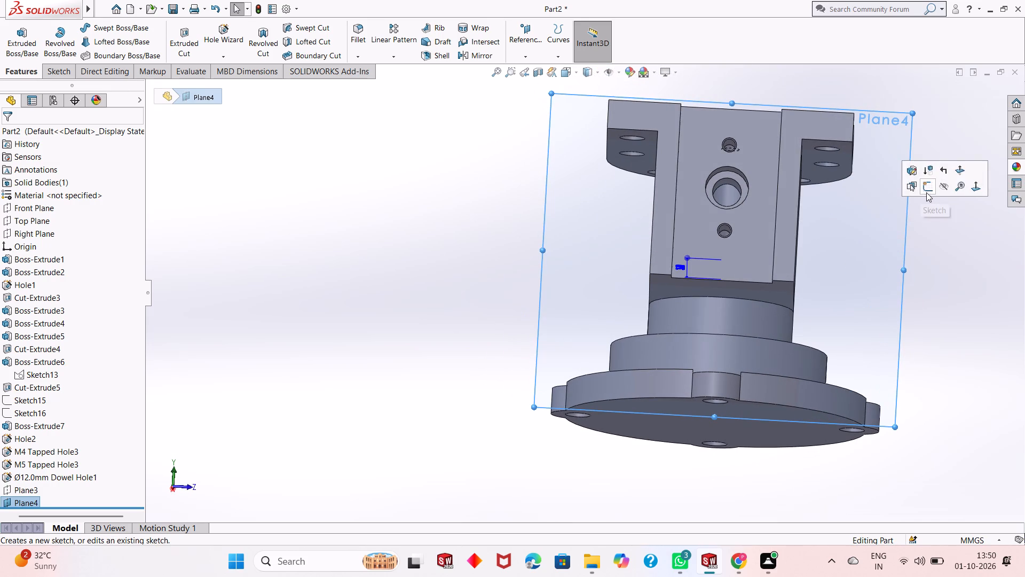
left_click(927, 192)
key("ctrl+8")
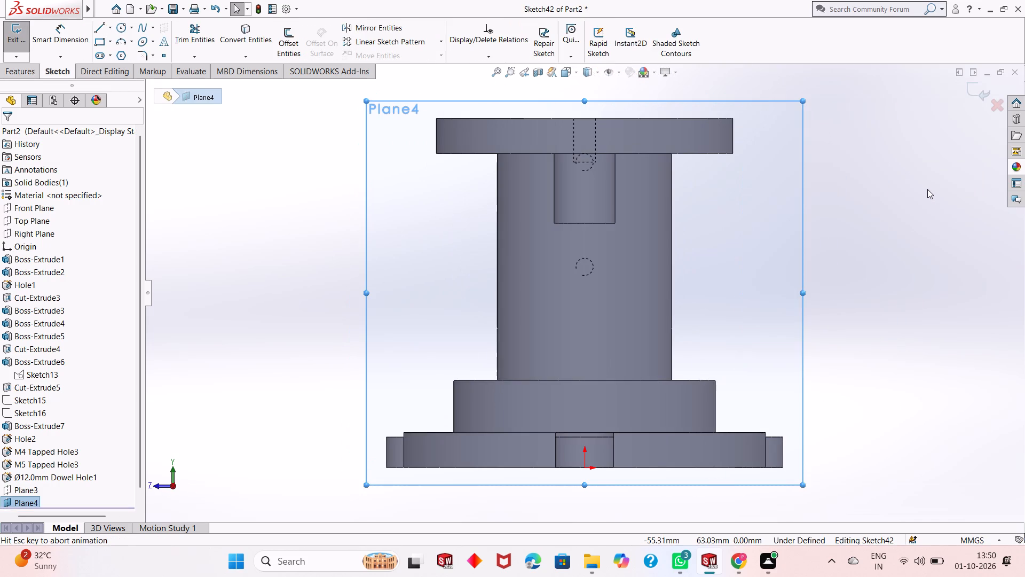
key("ctrl+8")
scroll(624, 314, "down", 2)
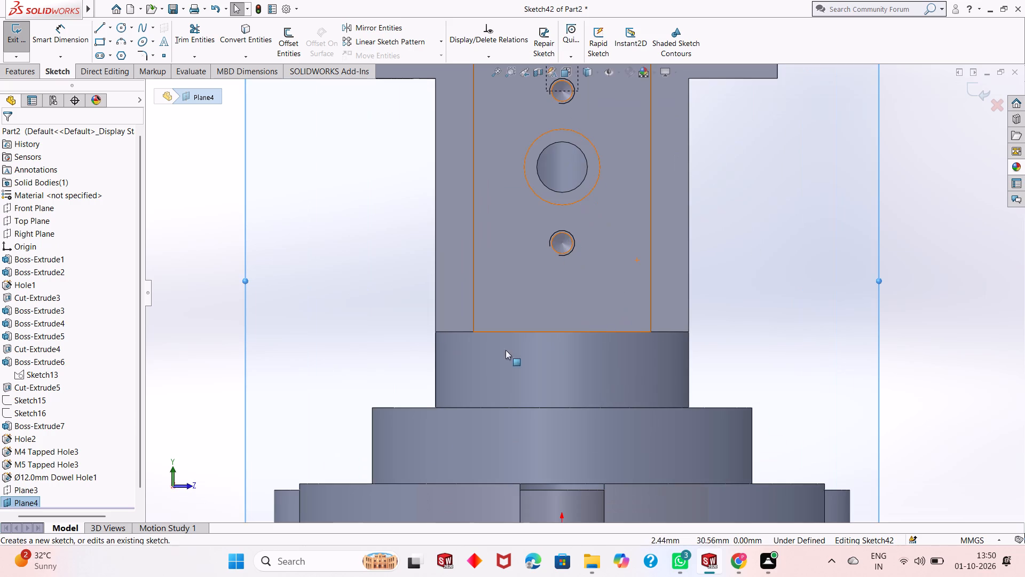
left_click(97, 29)
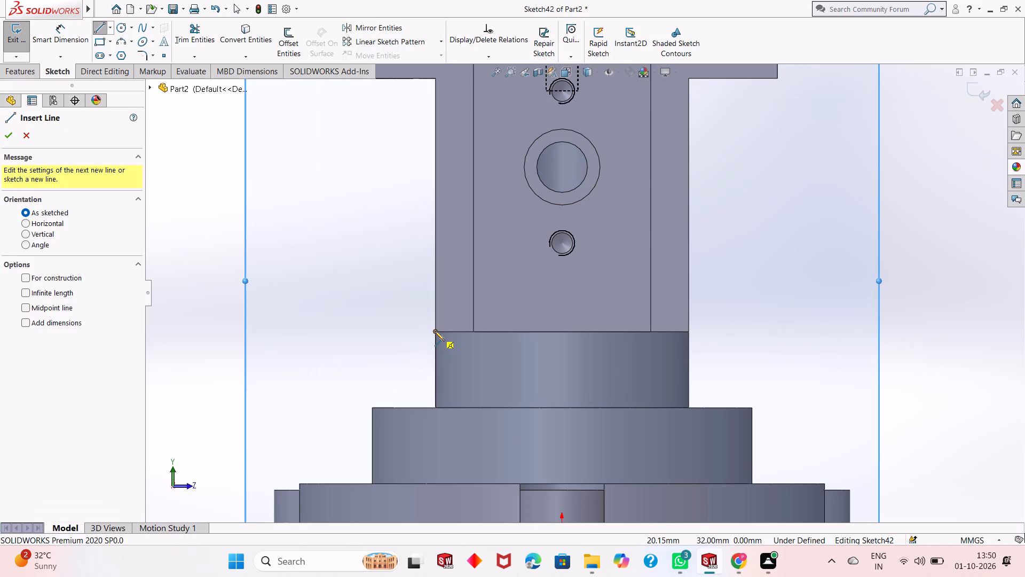
left_click(435, 331)
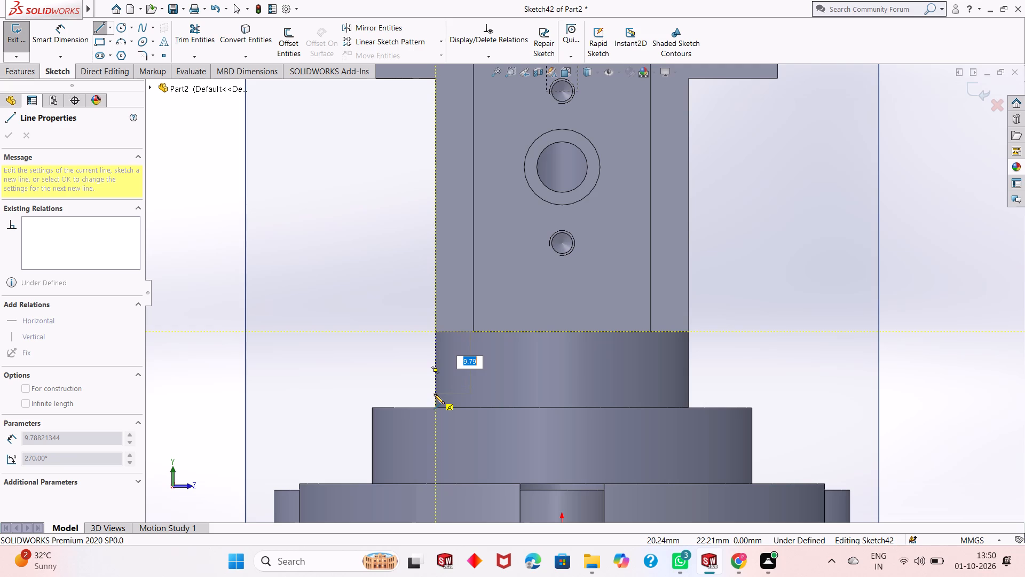
type("10")
key("Return")
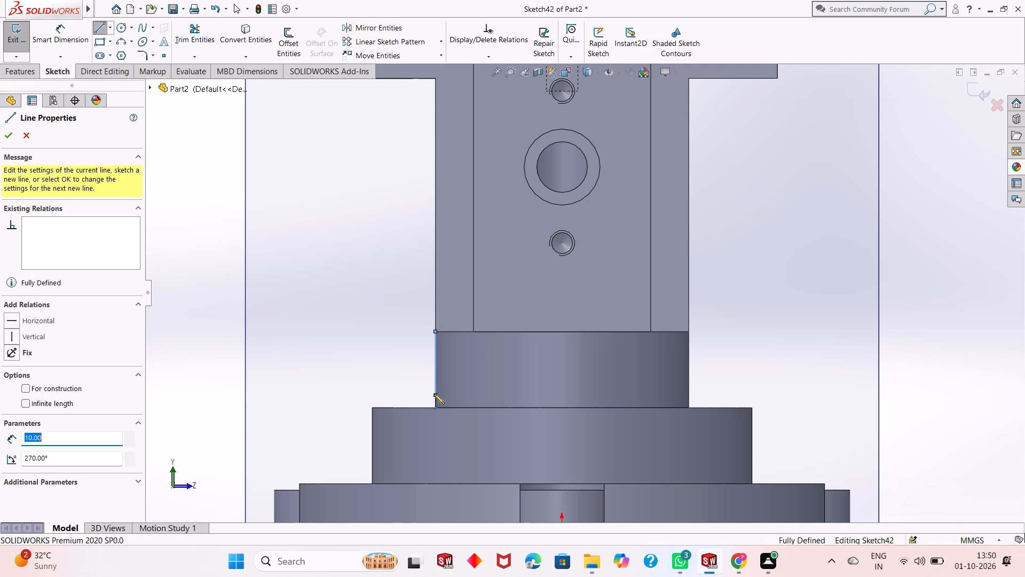
left_click(688, 395)
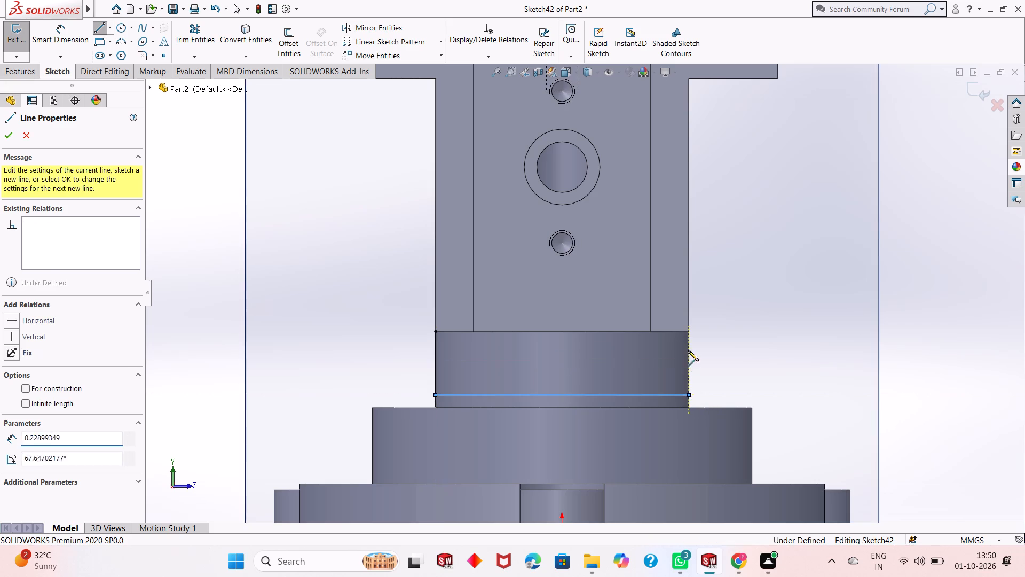
left_click(687, 333)
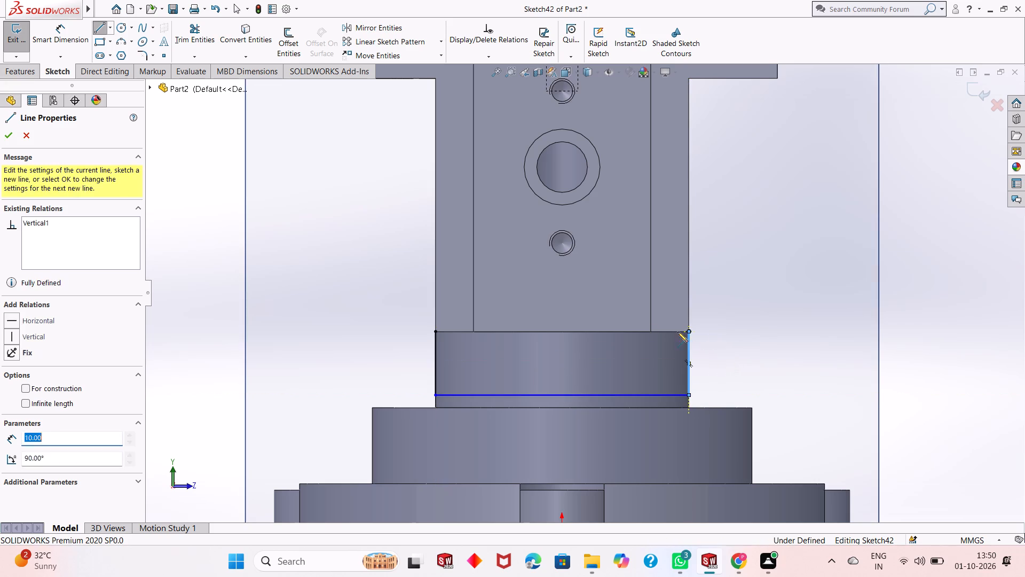
left_click(436, 331)
key("Escape")
key("Escape")
key("Escape")
key("Escape")
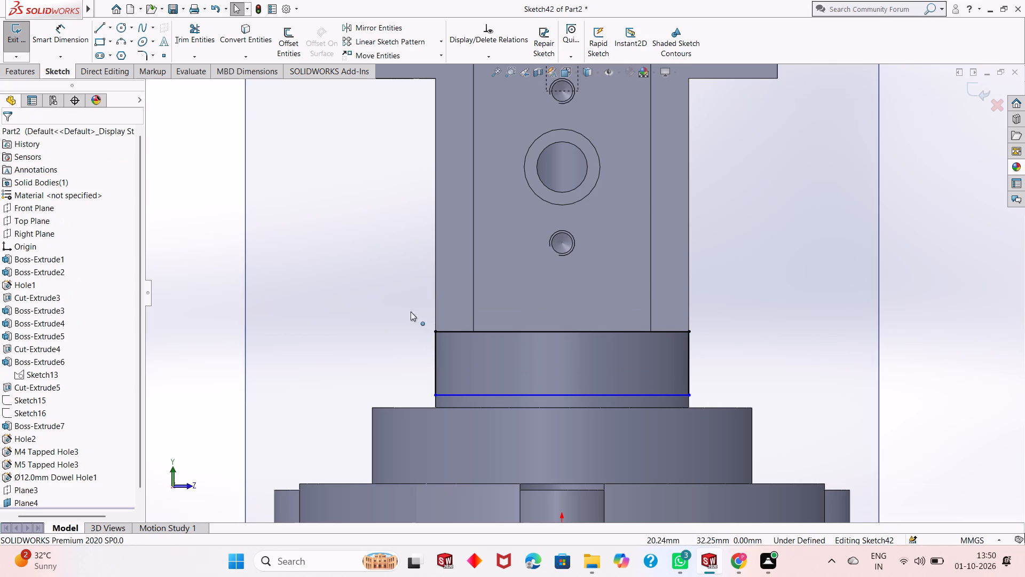
Dimension the rectangle's vertical side at 10 mm.
left_click(56, 41)
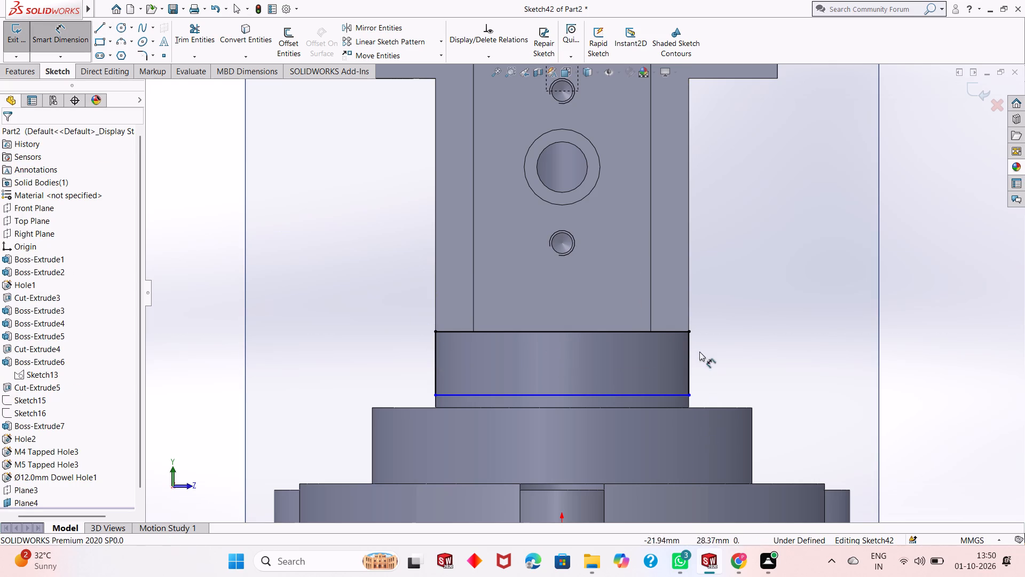
left_click(689, 351)
left_click(895, 337)
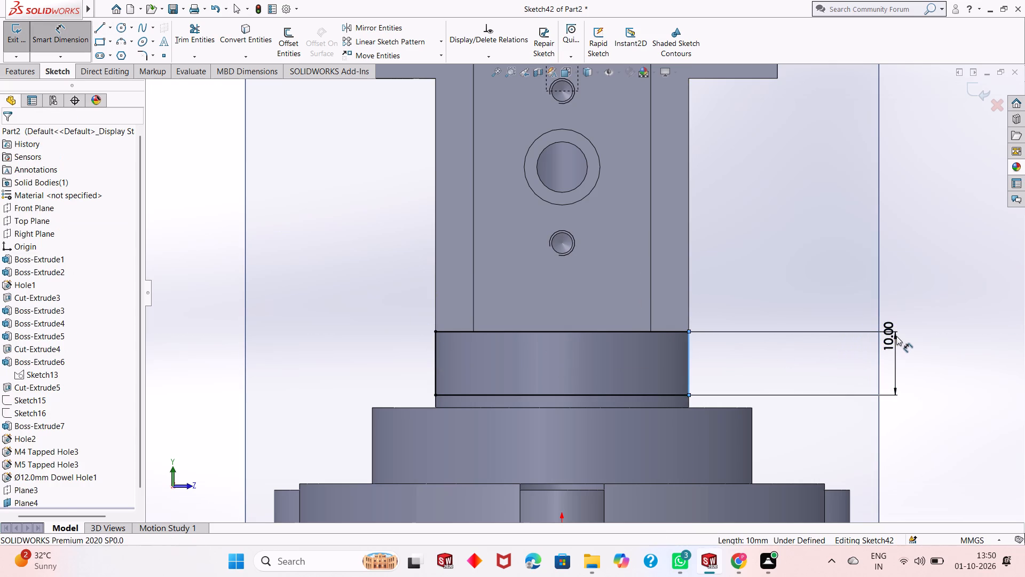
key("Return")
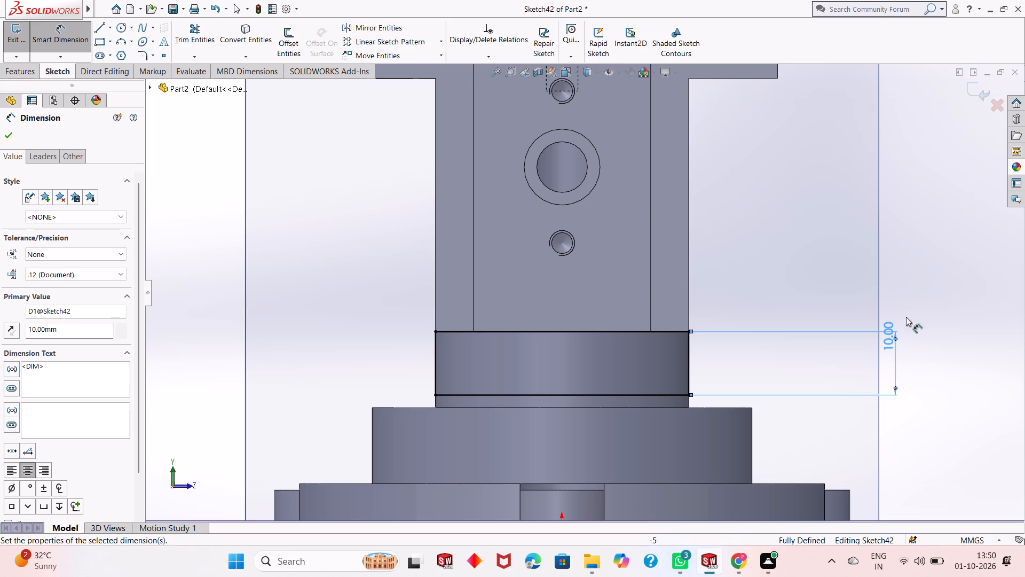
right_click(908, 286)
left_click(921, 324)
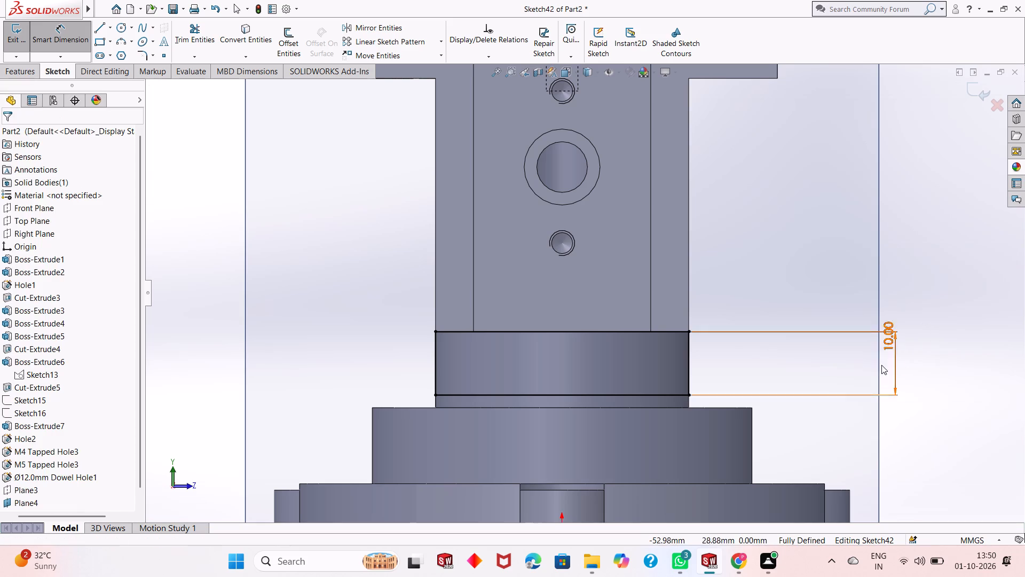
Extrude the rectangle as a boss with the Up To Next end condition toward the cylindrical column, merging the result.
scroll(855, 404, "up", 2)
middle_click_drag(855, 339, 797, 360)
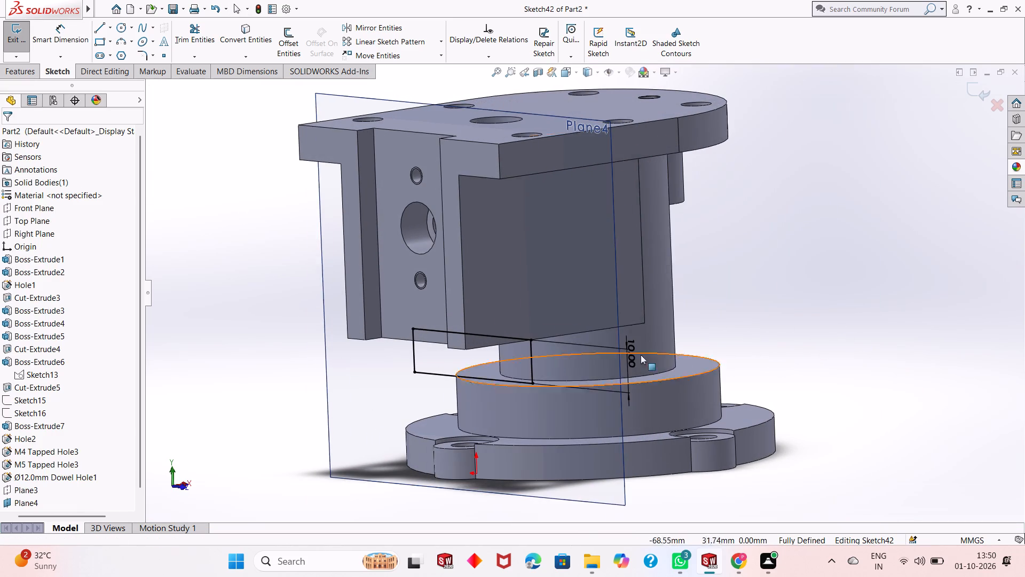
scroll(519, 362, "up", 1)
scroll(512, 317, "down", 3)
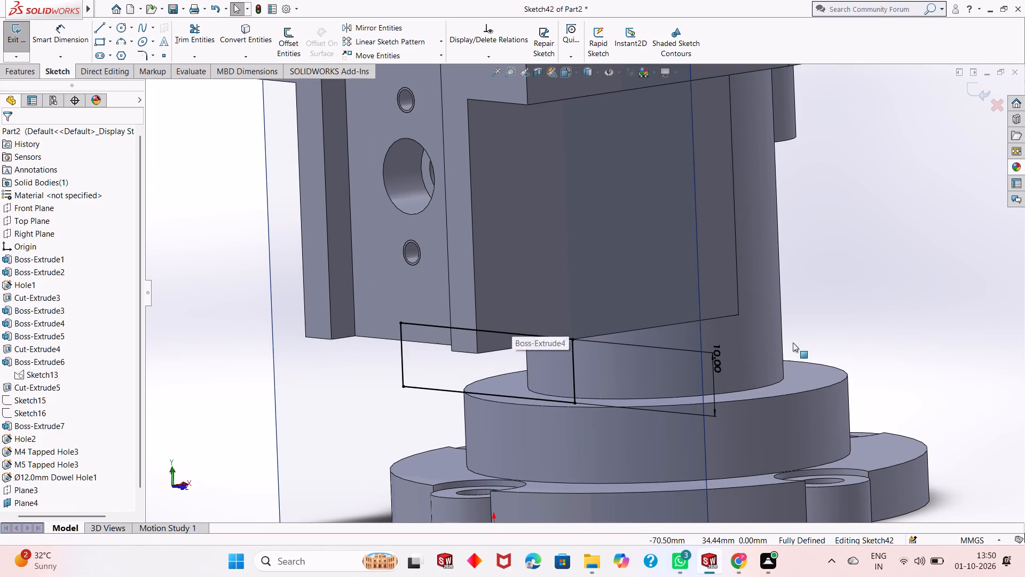
middle_click_drag(857, 349, 841, 324)
scroll(608, 345, "up", 1)
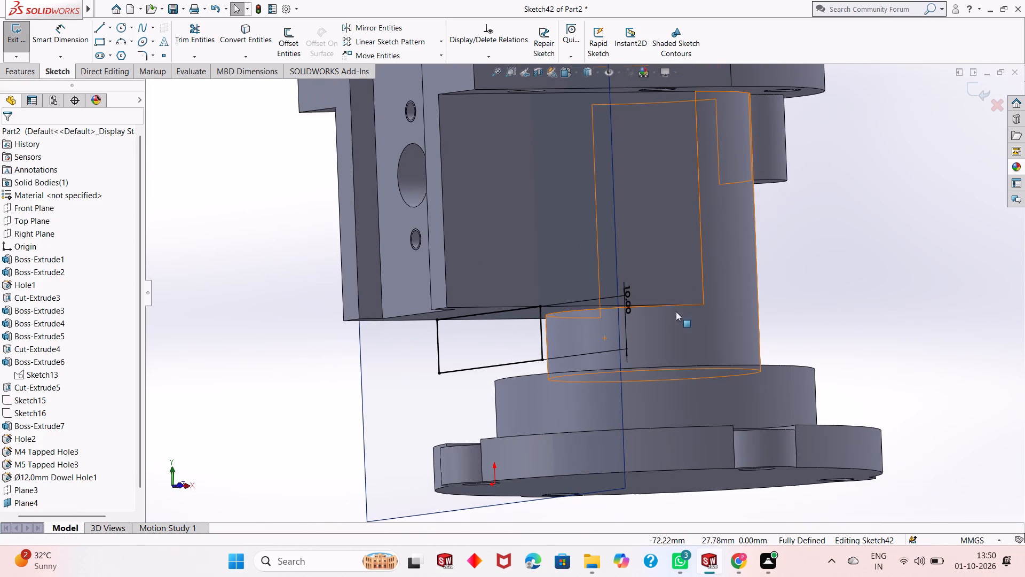
left_click(23, 70)
left_click(20, 35)
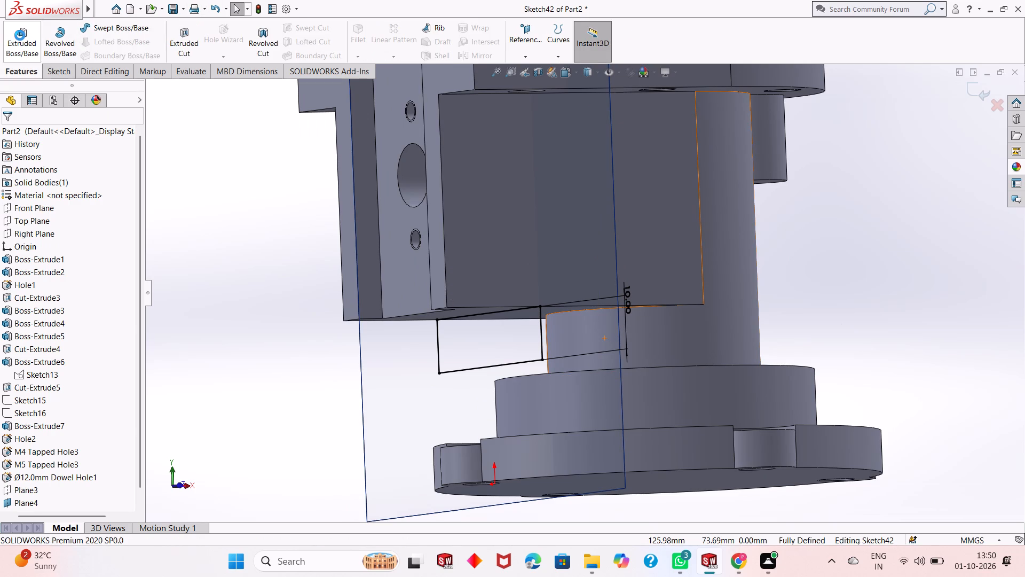
middle_click_drag(259, 307, 244, 329)
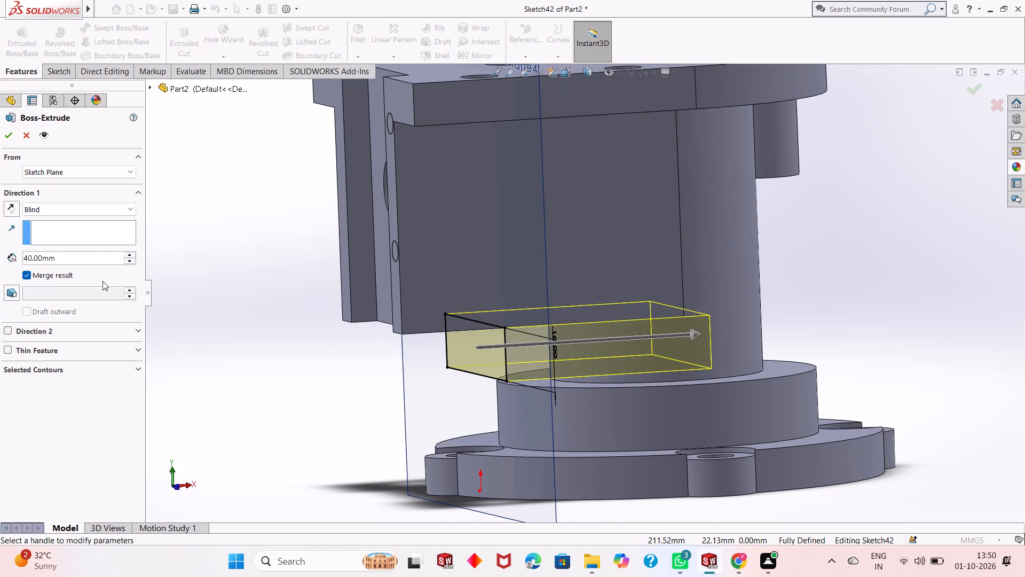
left_click(58, 209)
left_click(65, 242)
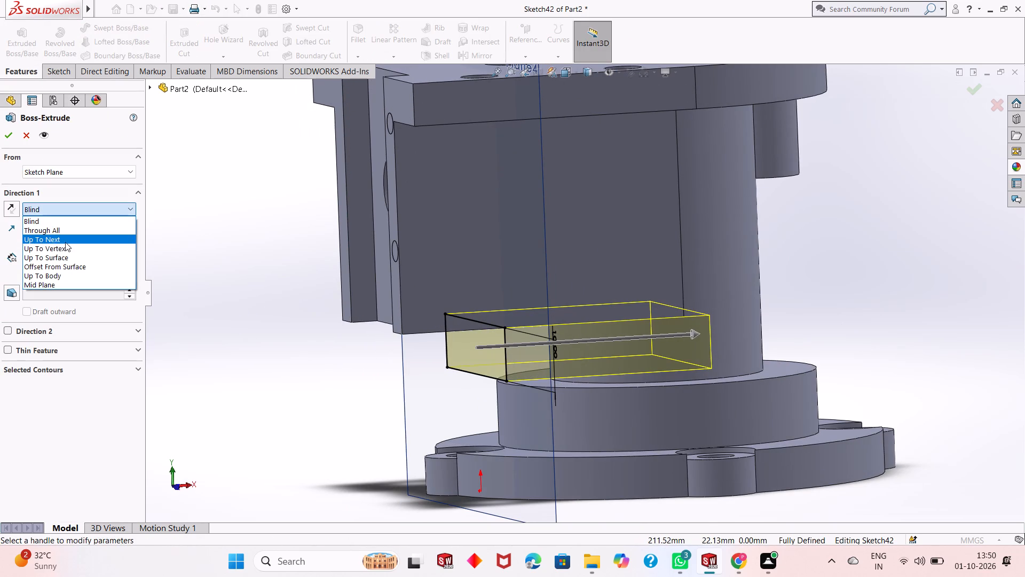
left_click(5, 141)
key("Escape")
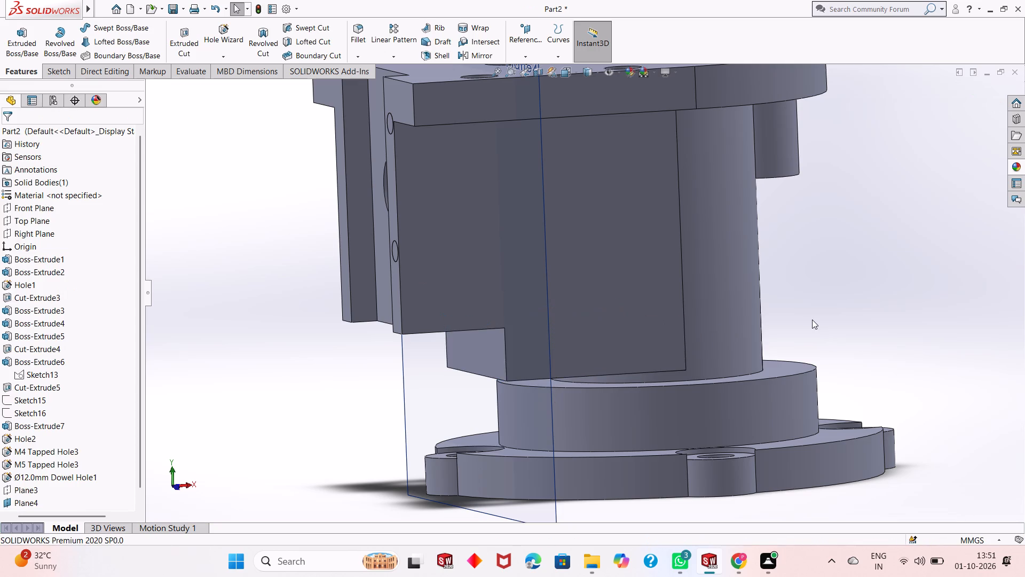
Hide the offset reference plane Plane4.
middle_click_drag(813, 319, 770, 328)
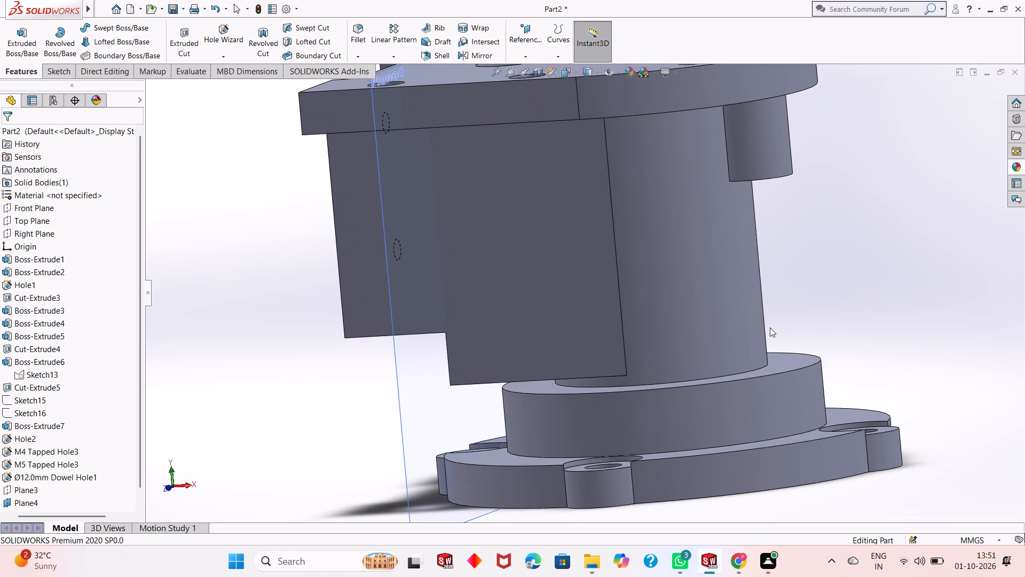
middle_click_drag(657, 323, 652, 341)
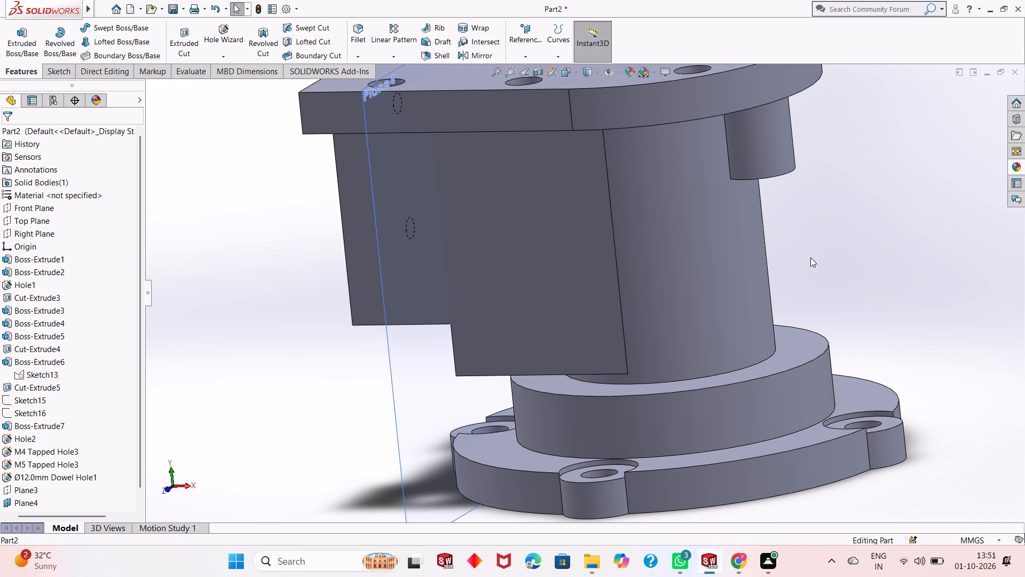
middle_click_drag(810, 259, 824, 243)
middle_click_drag(824, 240, 799, 256)
scroll(566, 342, "up", 2)
middle_click_drag(768, 299, 786, 286)
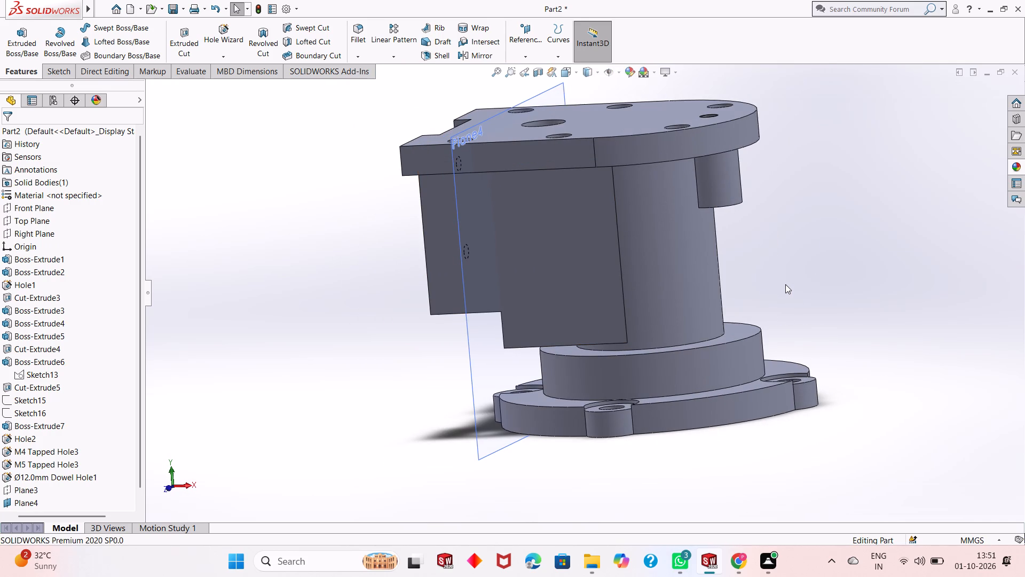
right_click(468, 361)
left_click(505, 346)
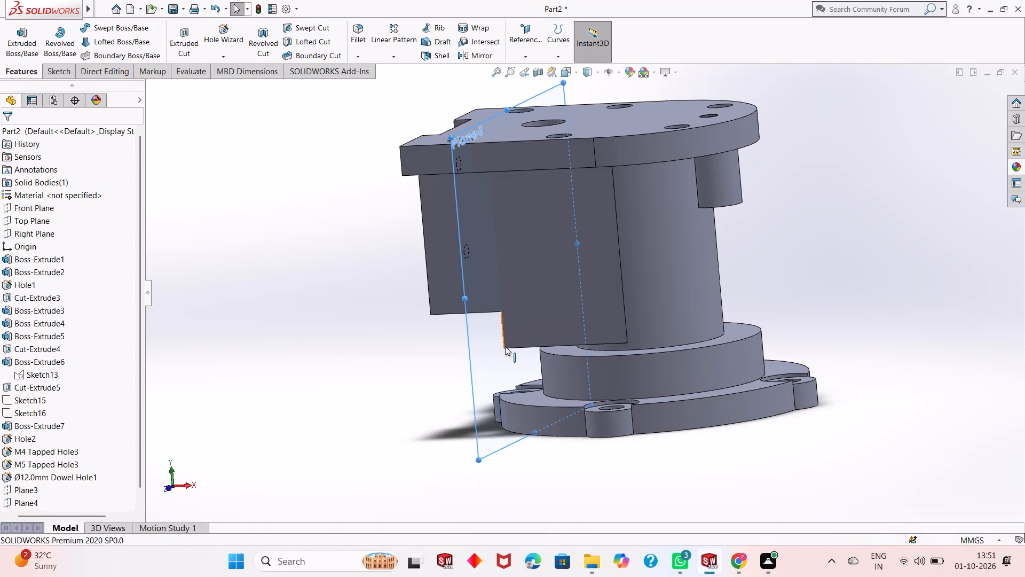
Set up a planar section view of the part through the Front Plane at zero offset.
scroll(574, 293, "up", 1)
scroll(610, 145, "down", 1)
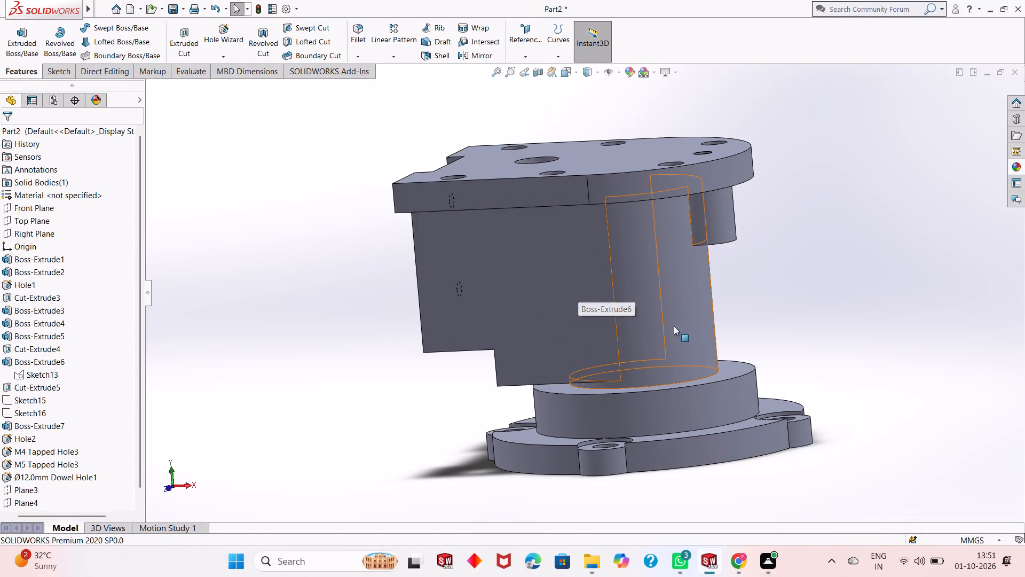
middle_click_drag(786, 312, 799, 311)
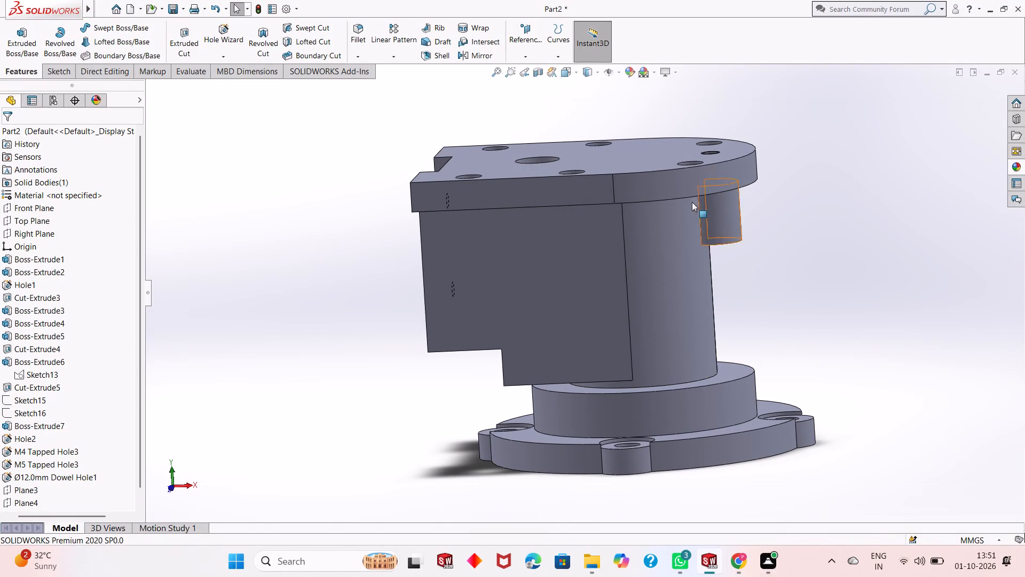
left_click(540, 71)
middle_click_drag(646, 386, 666, 373)
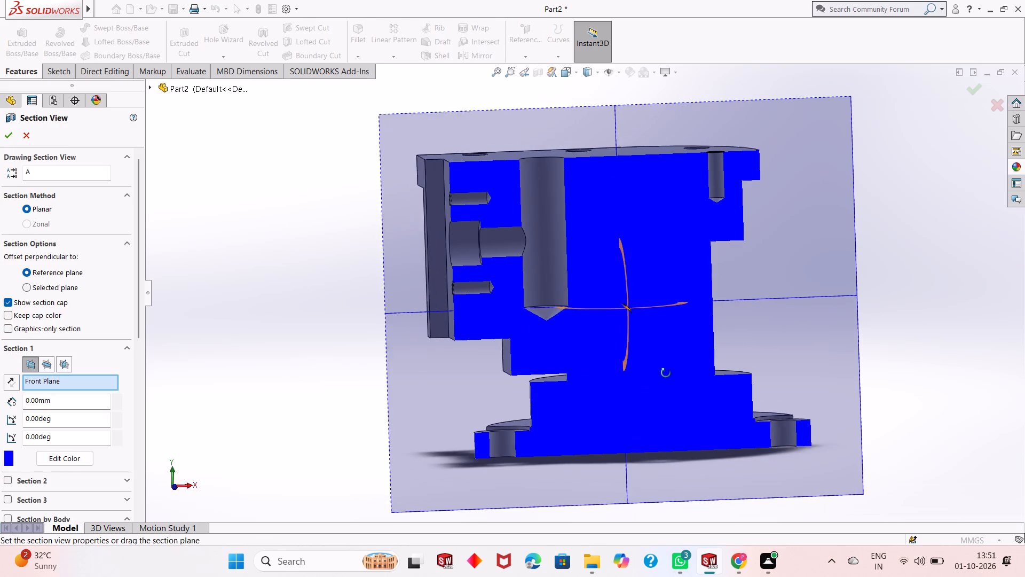
middle_click_drag(666, 373, 666, 372)
Examine the section where the stepped boss meets the column above the base collar, and accept the section view.
scroll(609, 365, "down", 3)
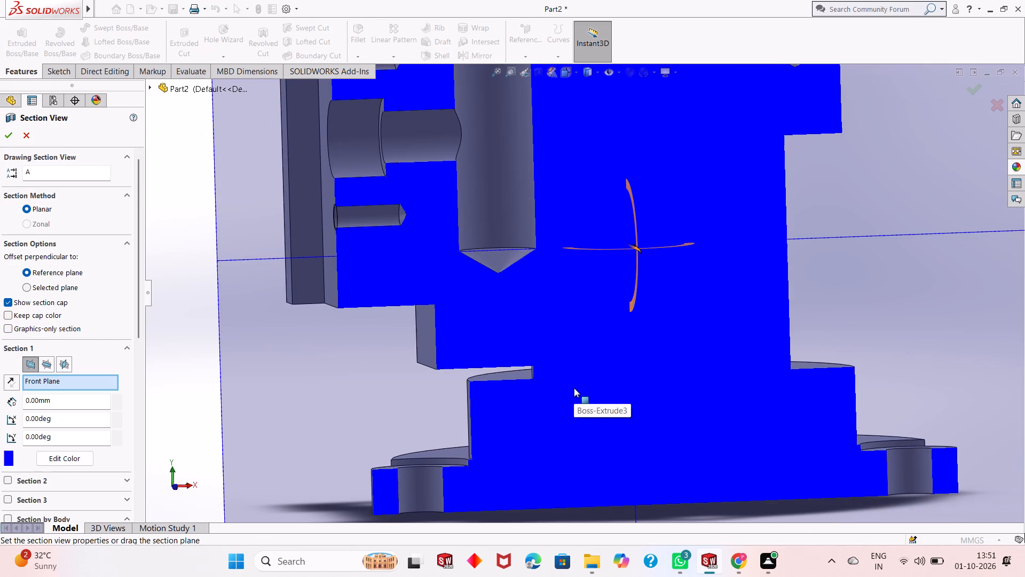
middle_click_drag(550, 363, 548, 365)
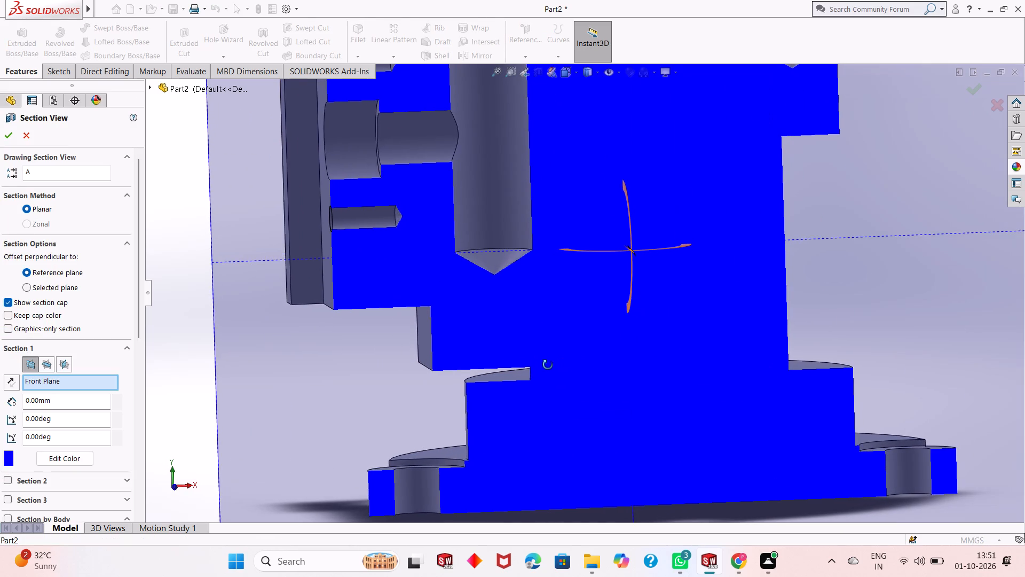
middle_click_drag(548, 365, 540, 365)
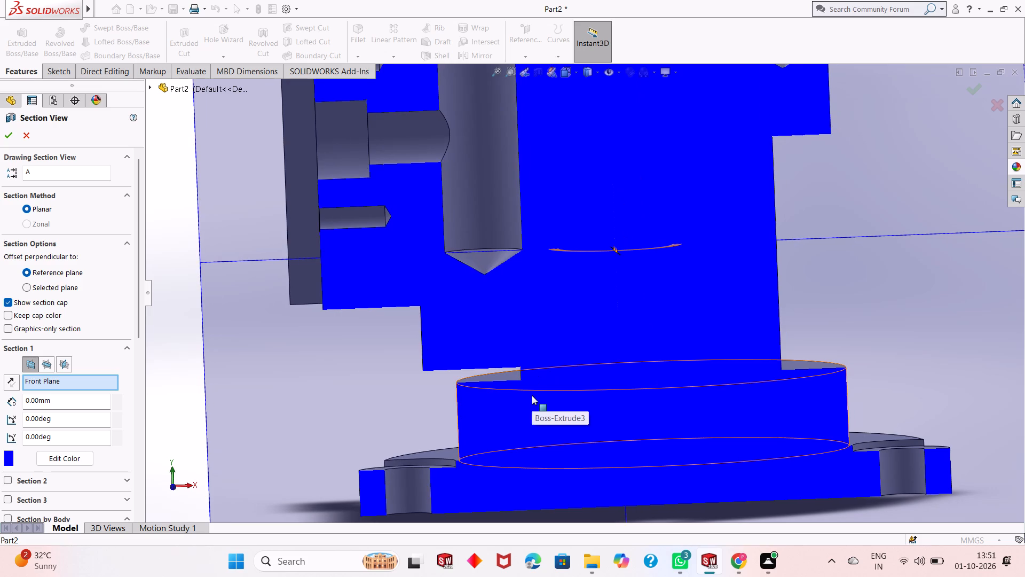
scroll(527, 387, "down", 1)
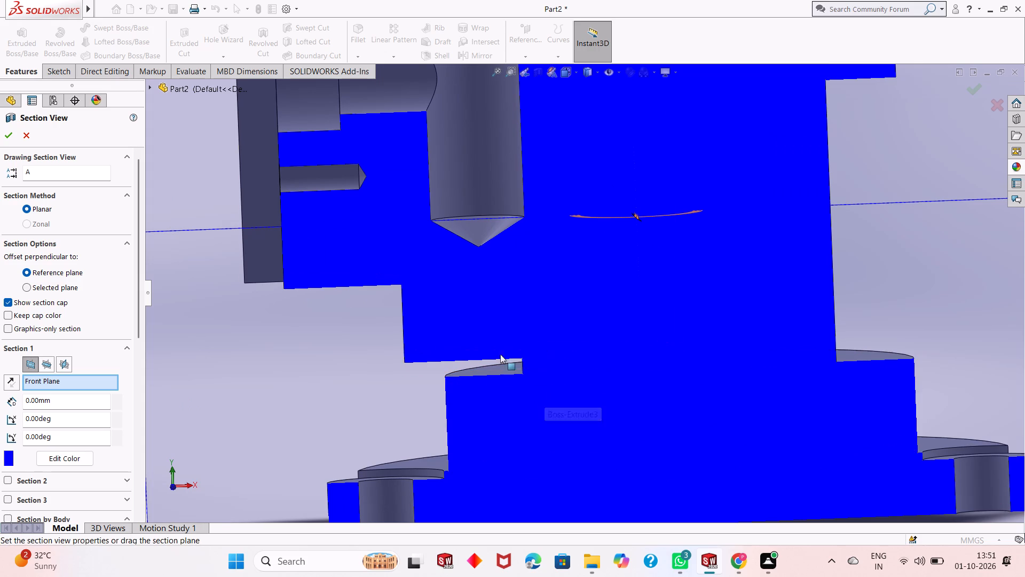
scroll(512, 377, "up", 1)
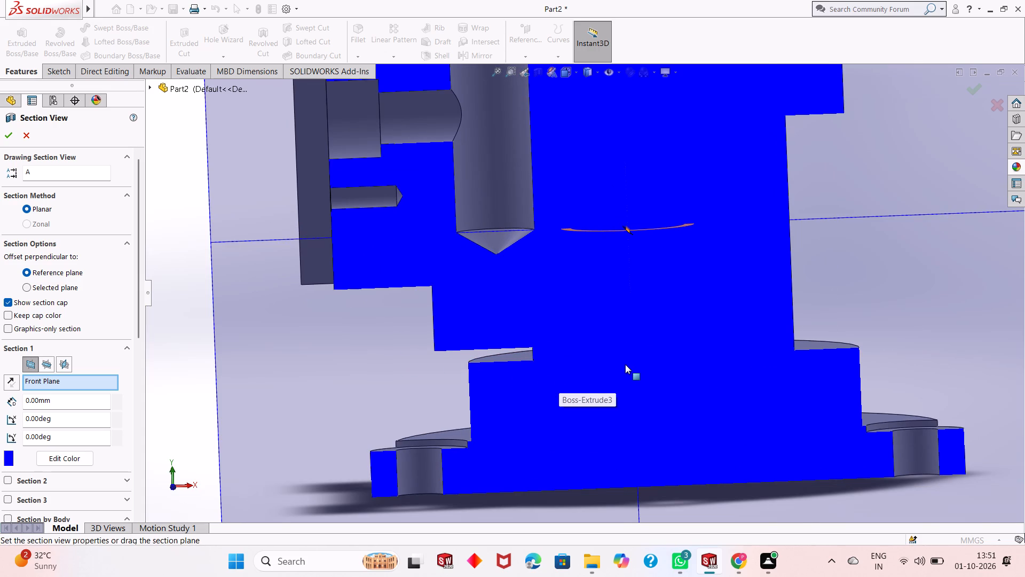
scroll(625, 364, "up", 1)
middle_click_drag(561, 349, 575, 317)
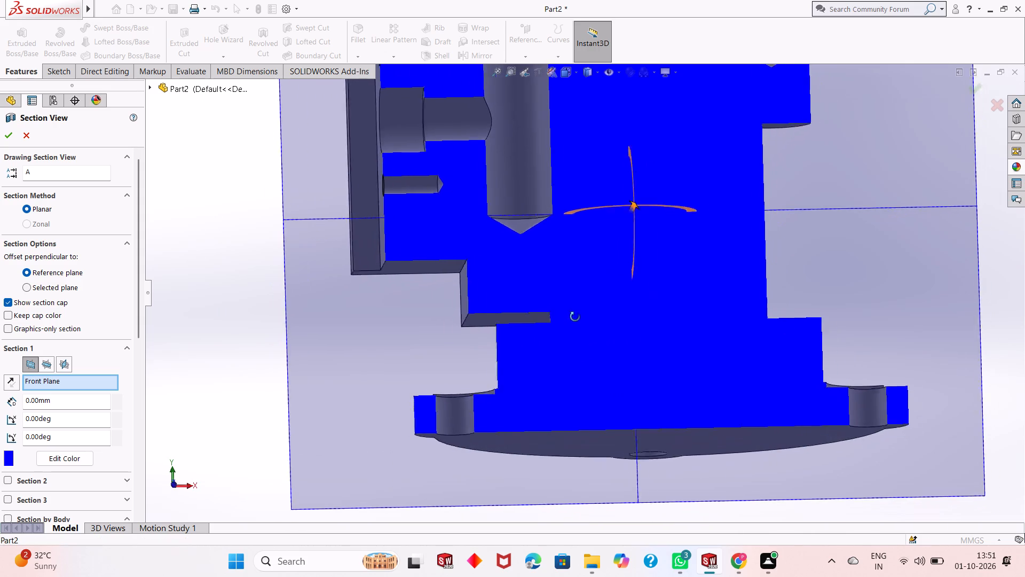
middle_click_drag(575, 317, 574, 354)
scroll(618, 345, "up", 1)
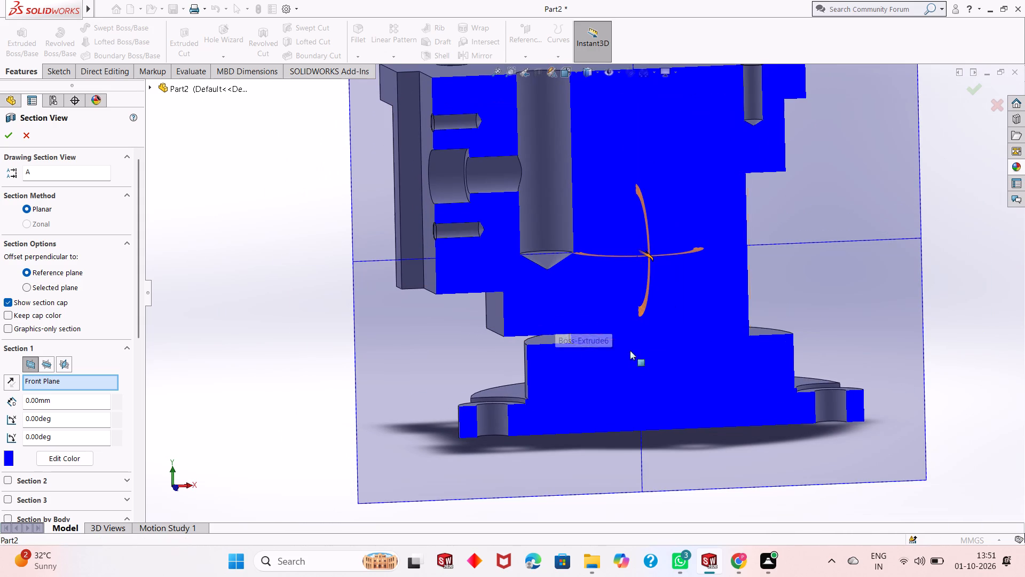
scroll(600, 348, "up", 1)
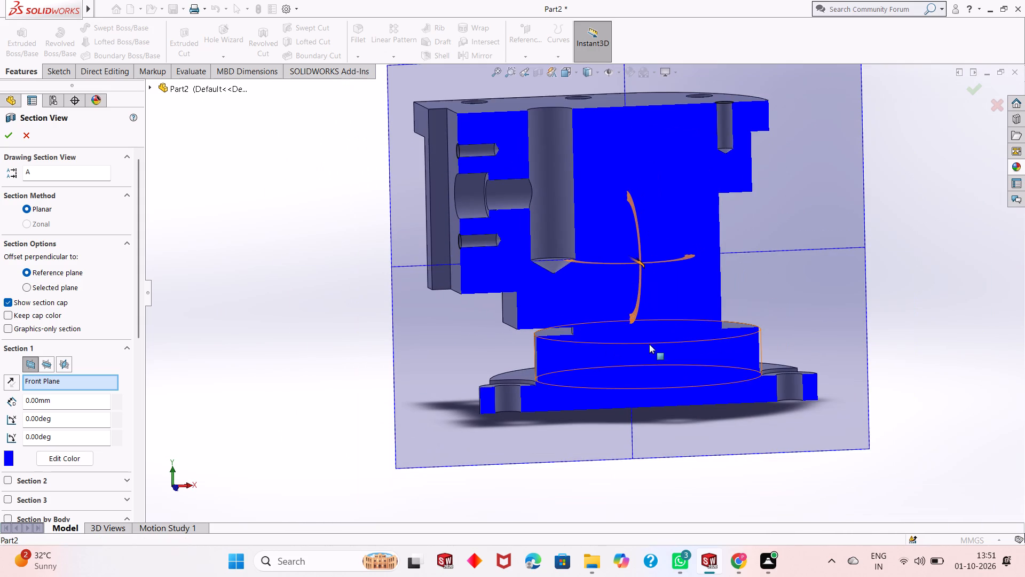
scroll(622, 324, "down", 2)
scroll(595, 344, "up", 1)
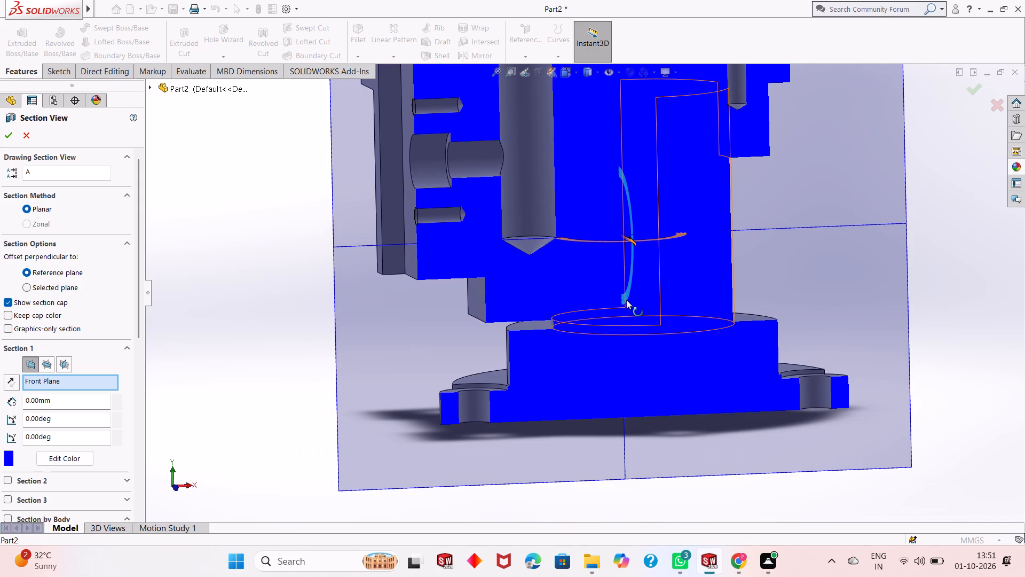
scroll(633, 338, "down", 1)
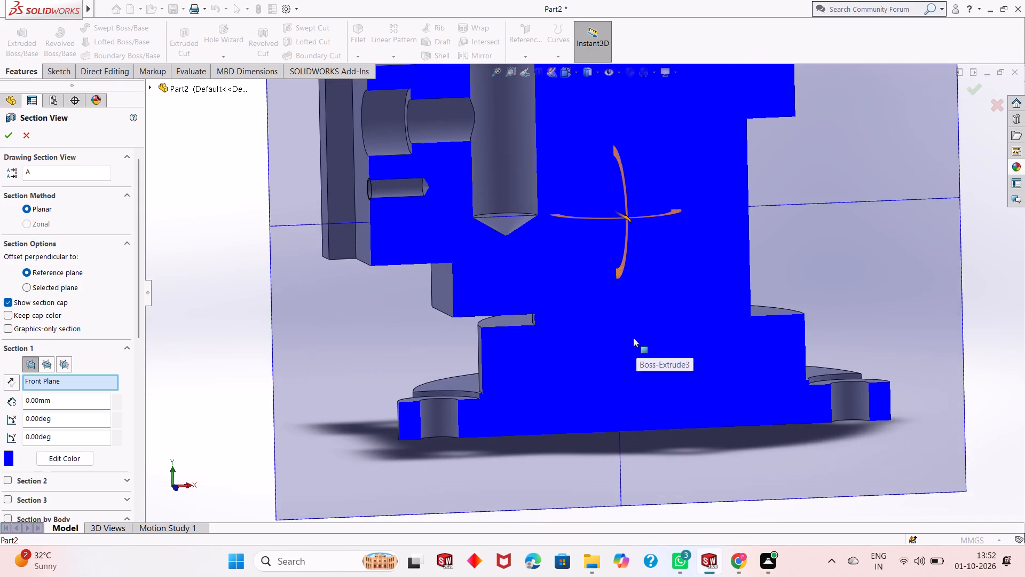
scroll(633, 338, "up", 2)
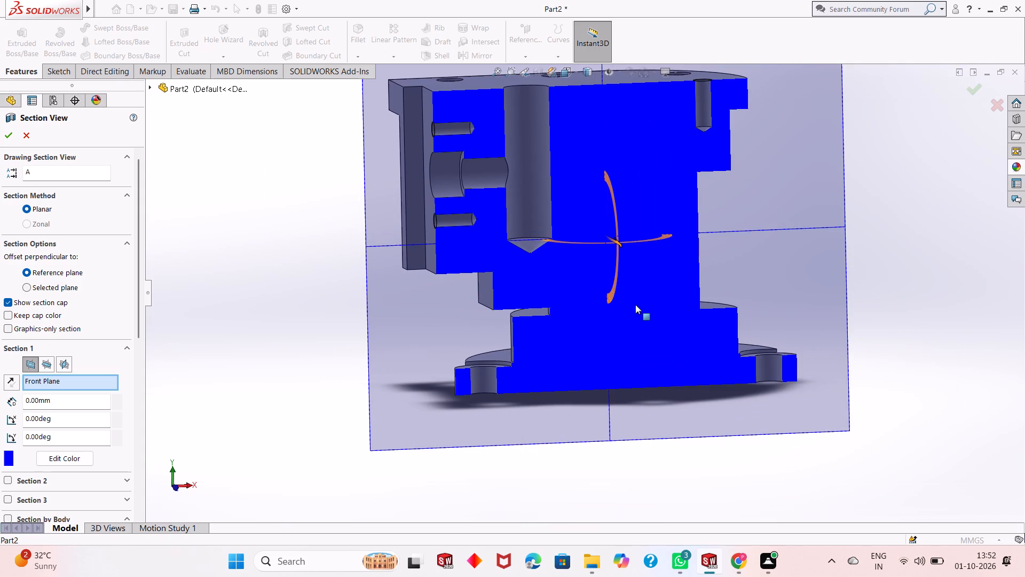
scroll(582, 314, "down", 2)
scroll(584, 346, "up", 1)
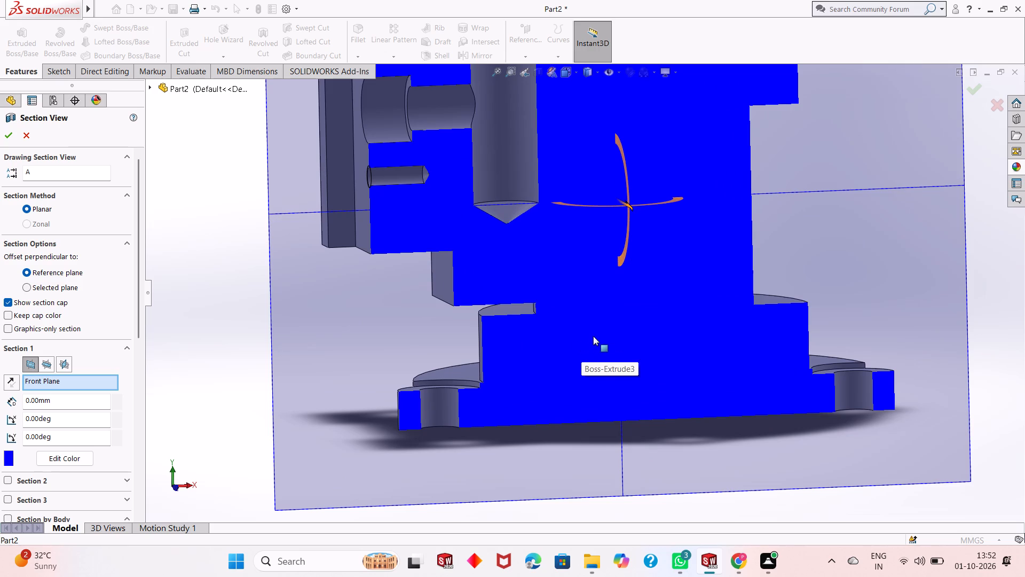
scroll(593, 336, "up", 1)
scroll(577, 301, "down", 2)
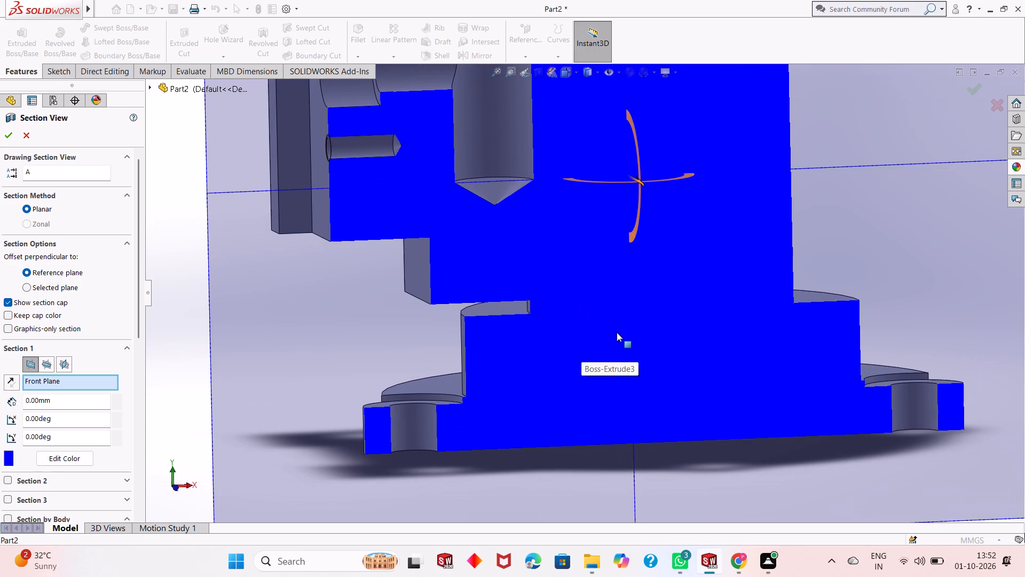
middle_click_drag(614, 334, 603, 334)
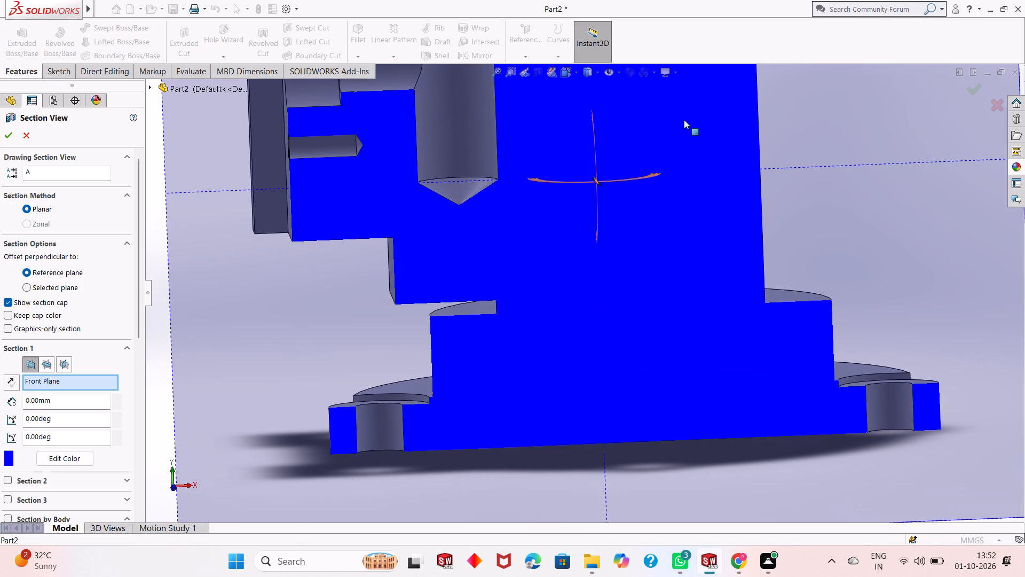
scroll(819, 227, "up", 2)
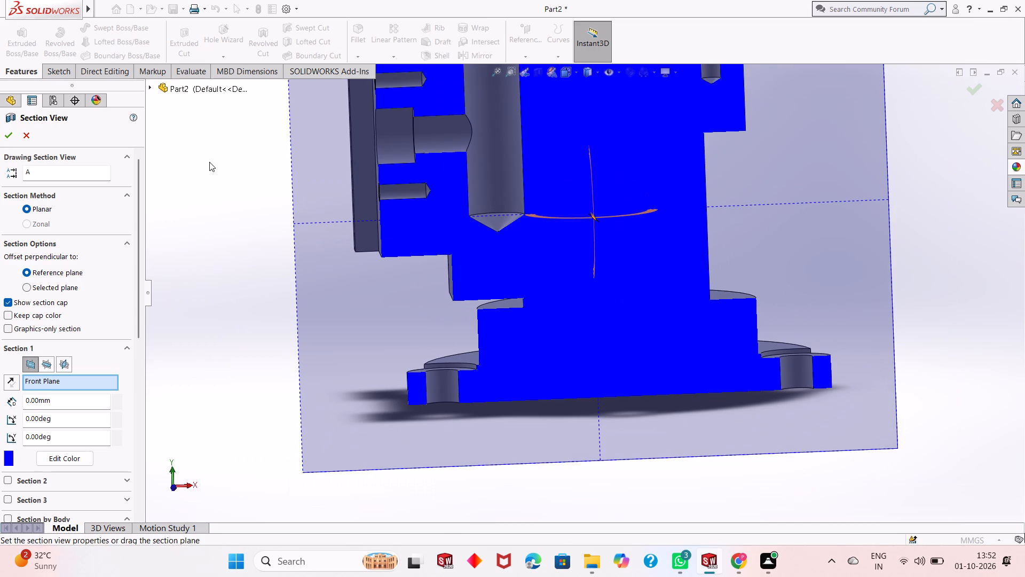
left_click(5, 137)
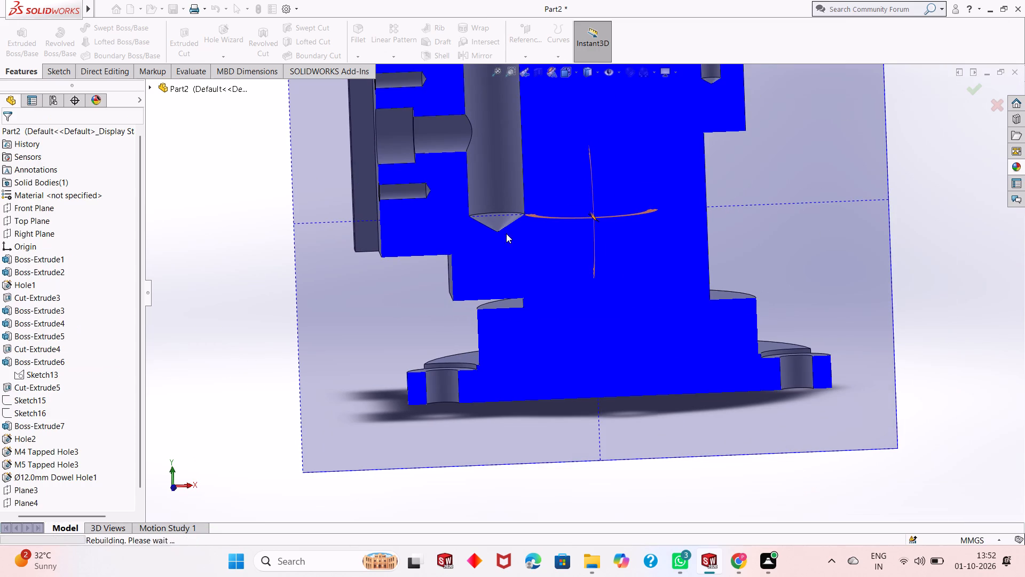
Inspect the sectioned part around the space between the stepped boss's underside and the top of the base collar.
scroll(609, 256, "up", 1)
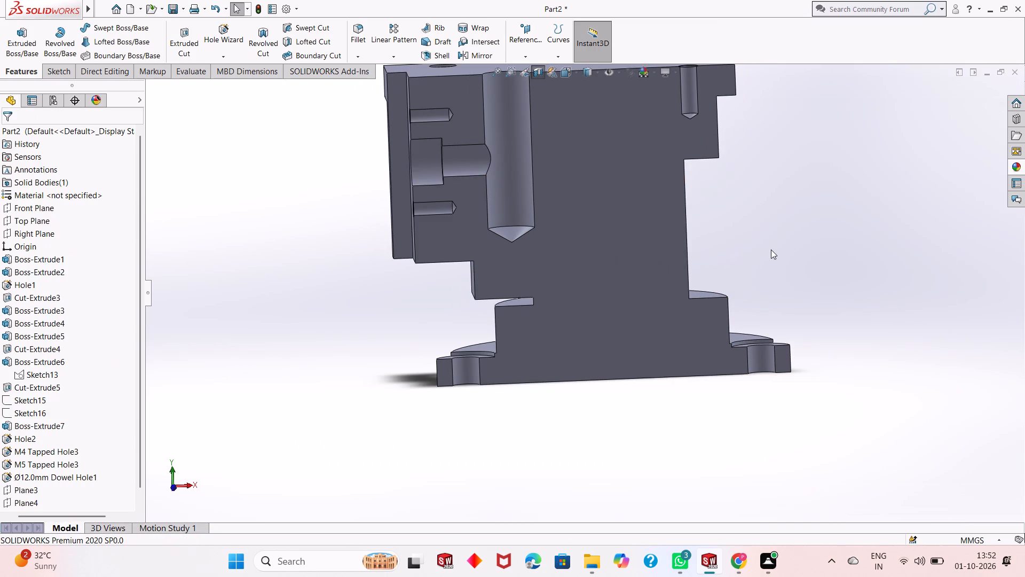
middle_click_drag(769, 252, 760, 247)
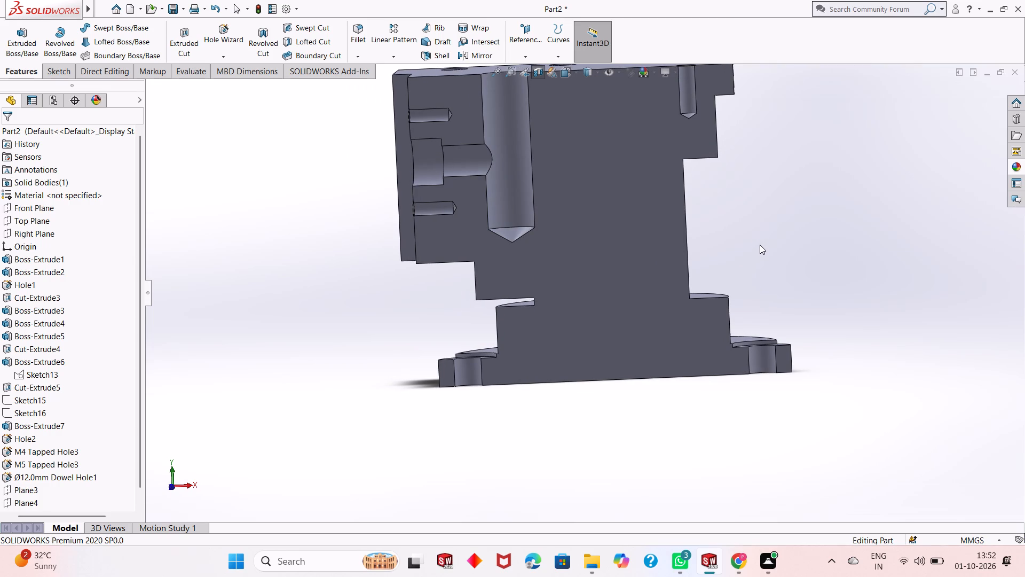
scroll(532, 286, "down", 1)
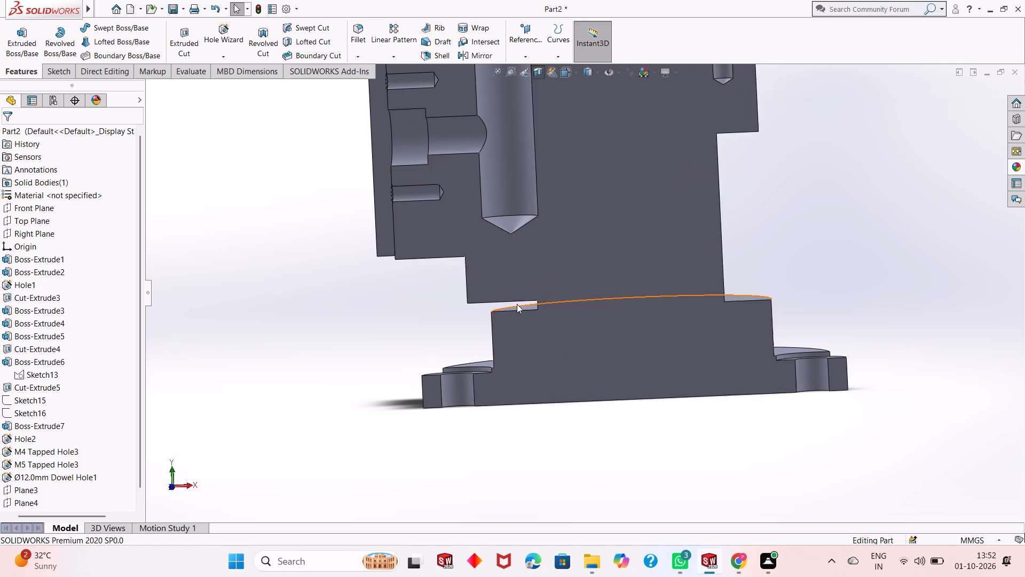
scroll(516, 303, "down", 1)
scroll(516, 303, "up", 4)
scroll(539, 249, "down", 2)
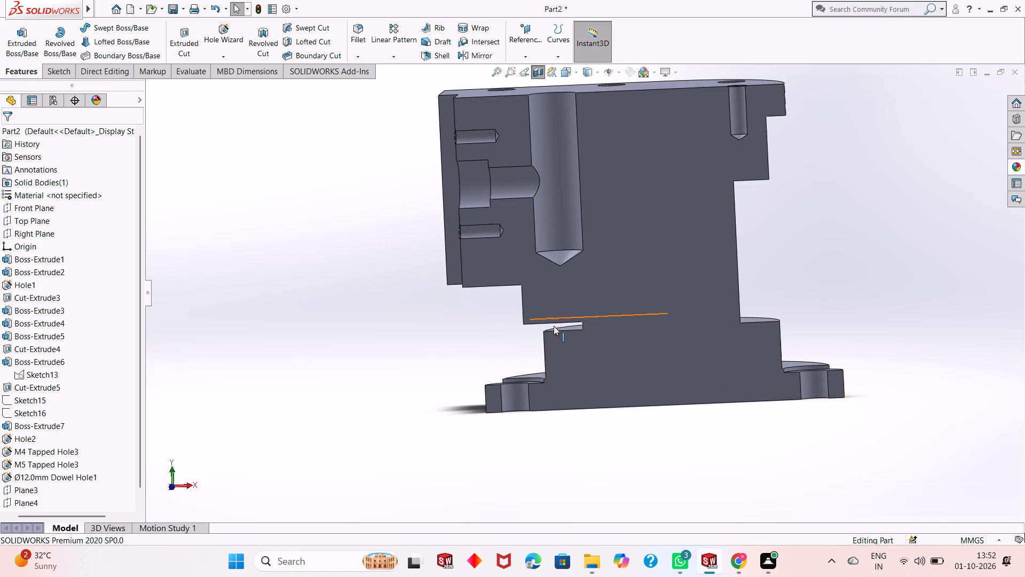
scroll(555, 332, "down", 1)
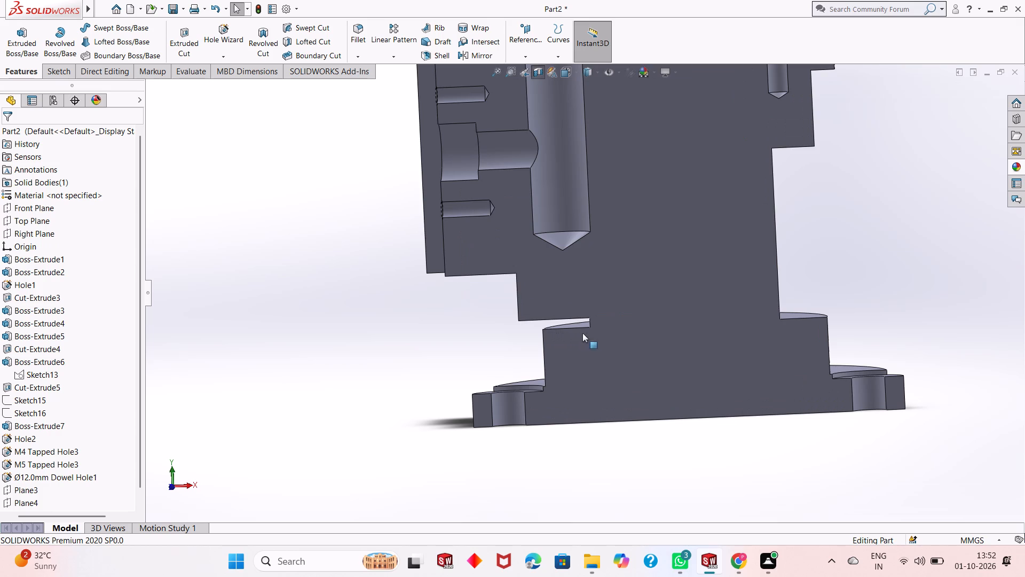
scroll(651, 354, "up", 1)
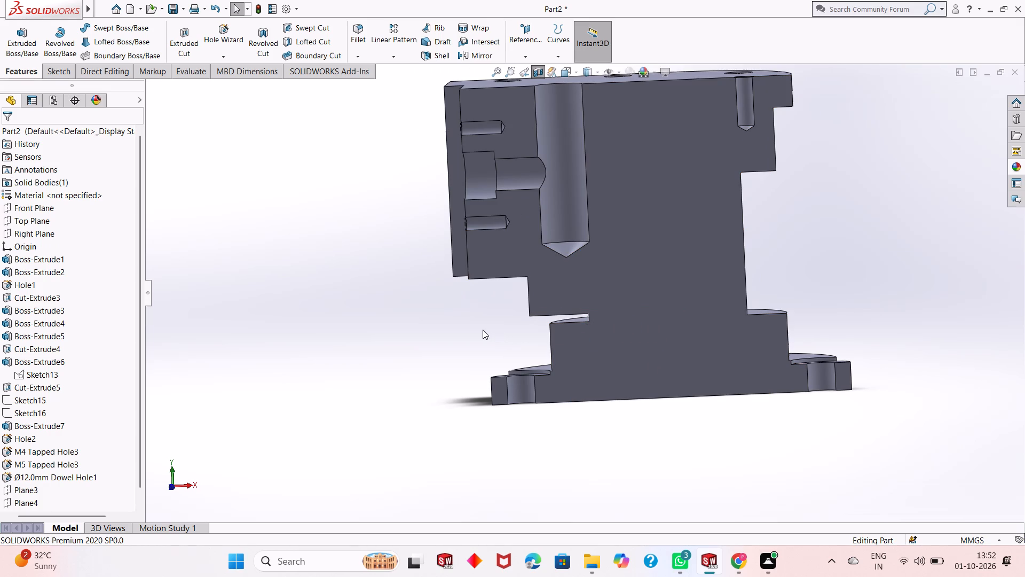
middle_click_drag(482, 331, 518, 326)
scroll(519, 324, "up", 2)
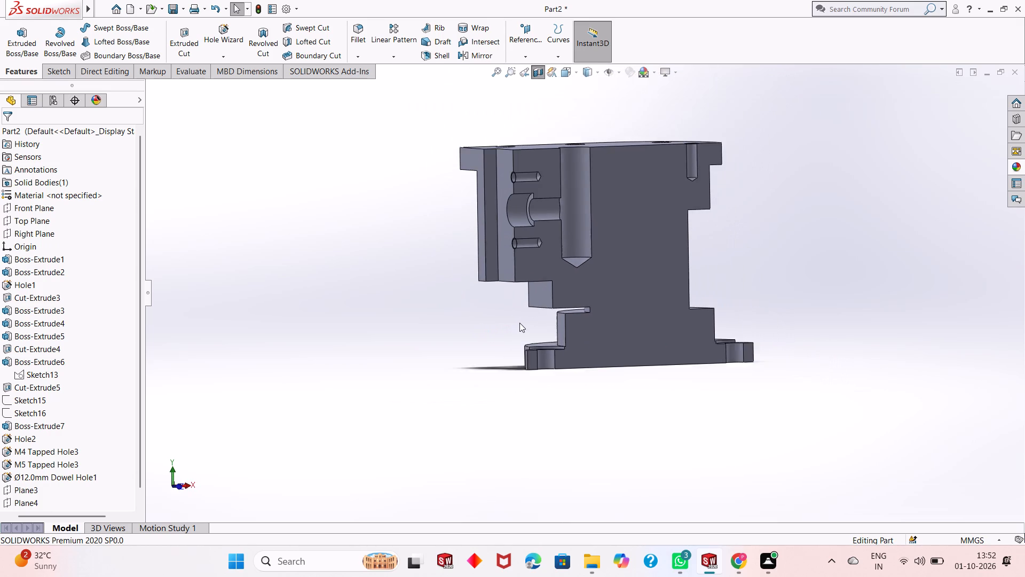
scroll(519, 323, "up", 1)
middle_click_drag(597, 310, 582, 313)
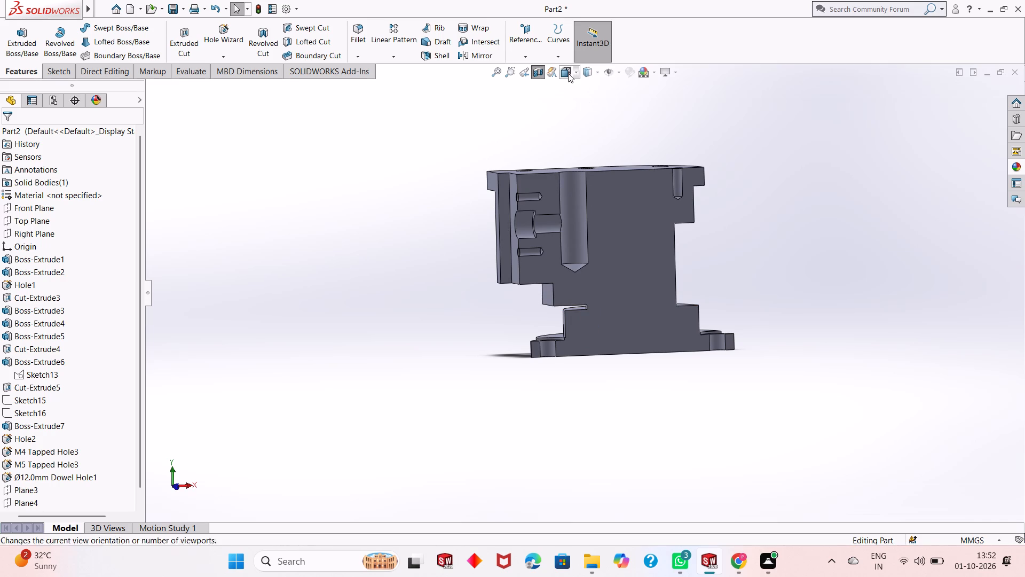
Create a reference plane from the Front Plane with an offset distance of 0 mm.
left_click(523, 56)
left_click(534, 66)
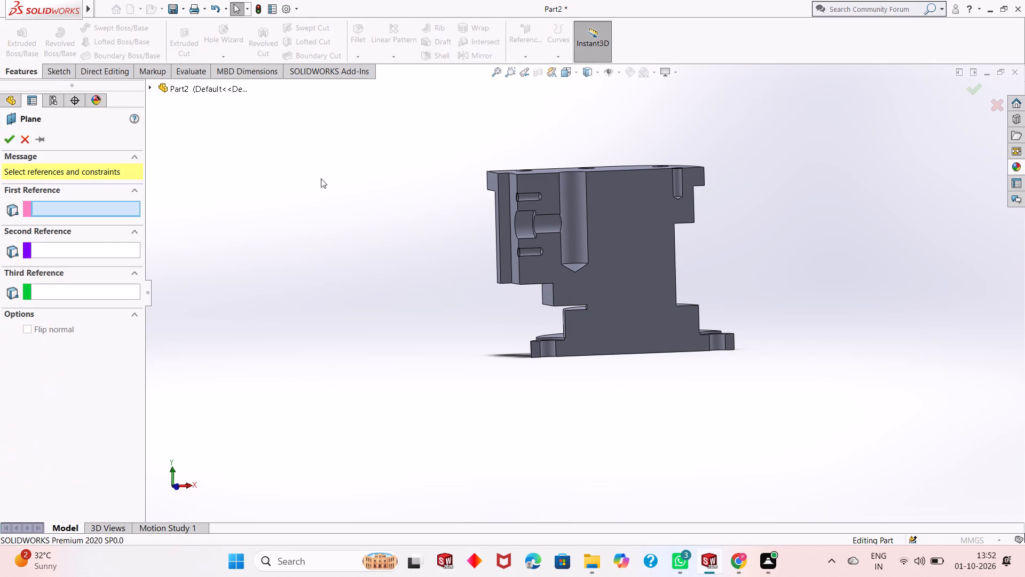
left_click(153, 86)
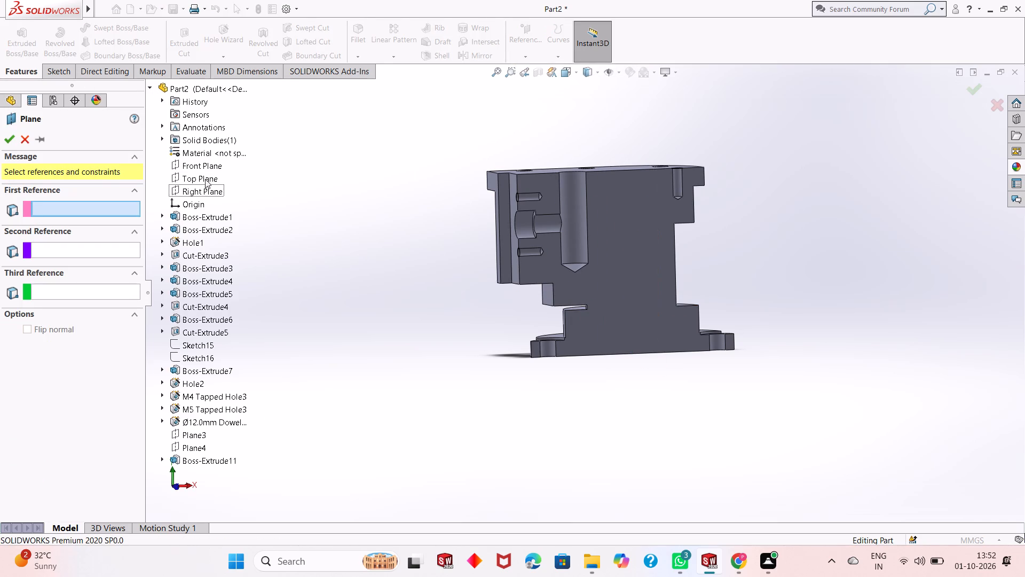
left_click(205, 167)
double_click(69, 303)
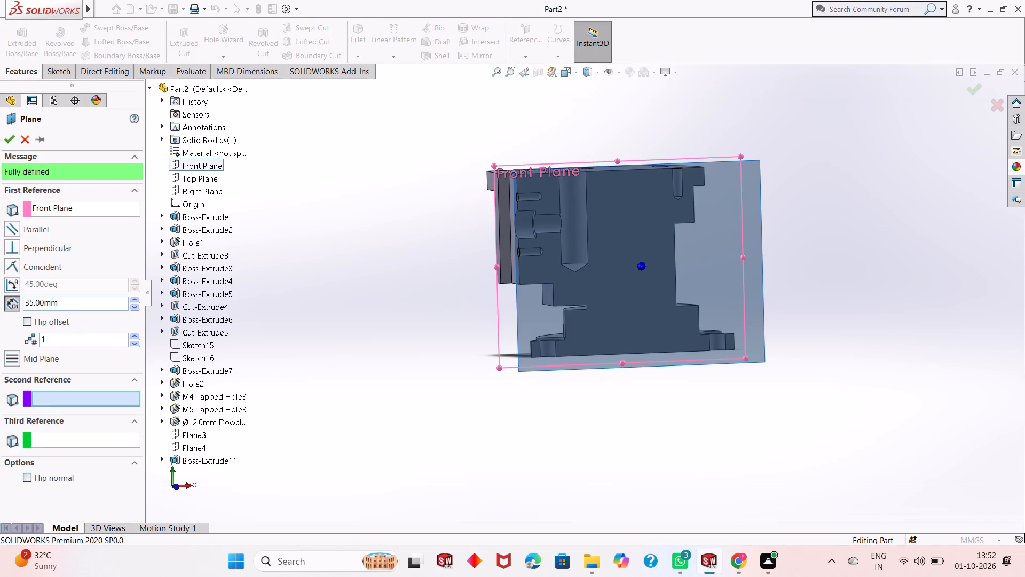
key("0")
key("Return")
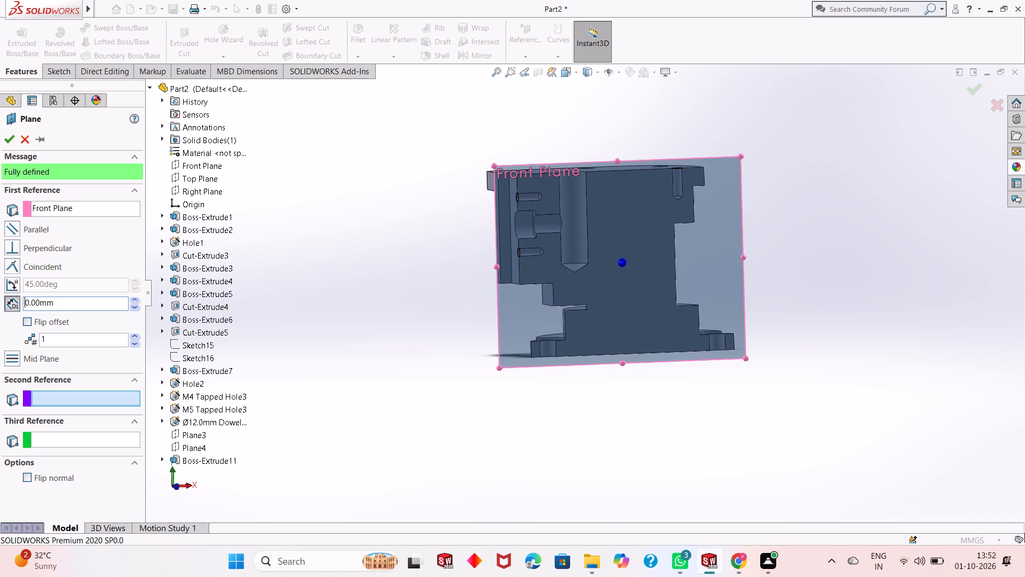
left_click(6, 140)
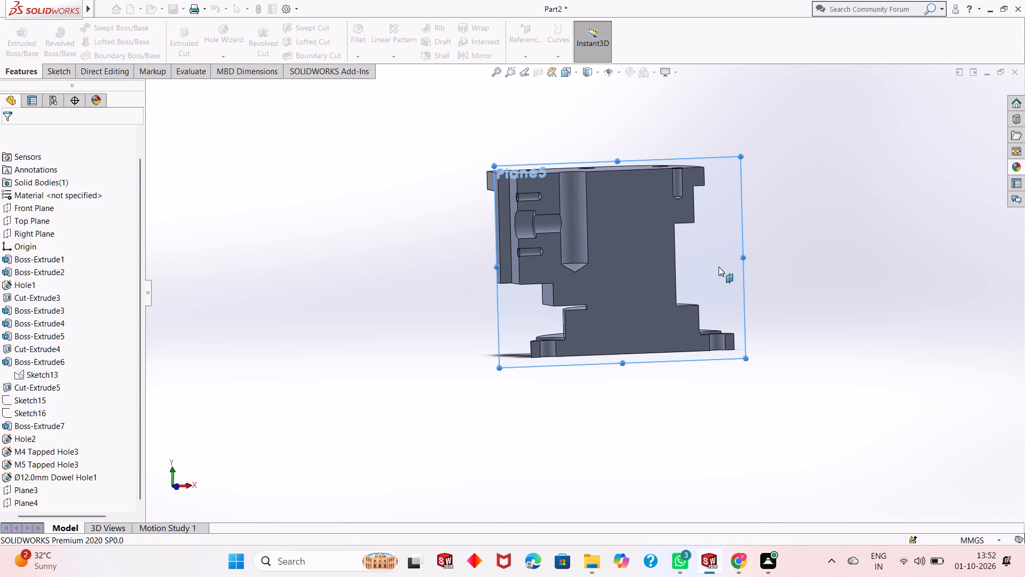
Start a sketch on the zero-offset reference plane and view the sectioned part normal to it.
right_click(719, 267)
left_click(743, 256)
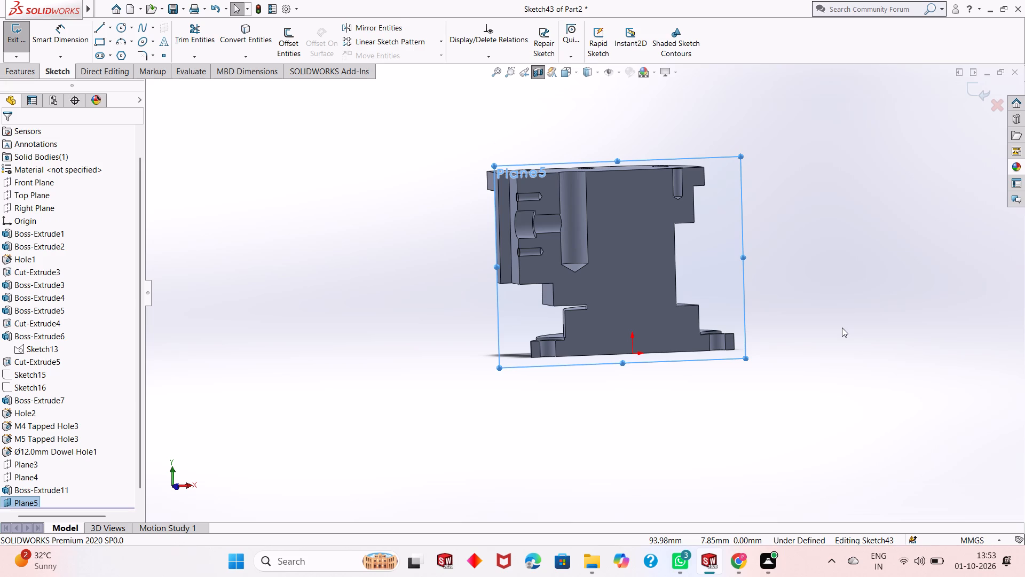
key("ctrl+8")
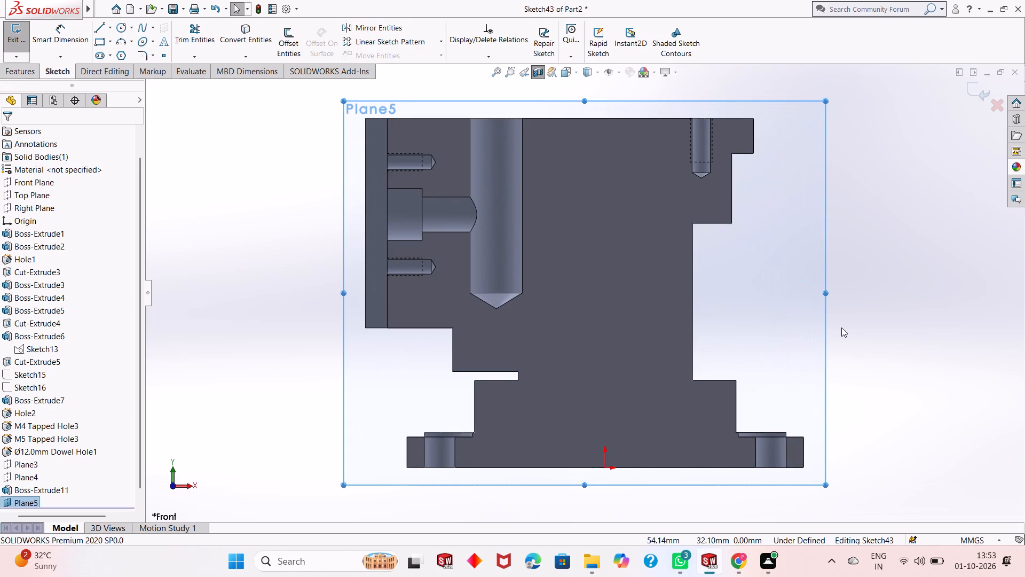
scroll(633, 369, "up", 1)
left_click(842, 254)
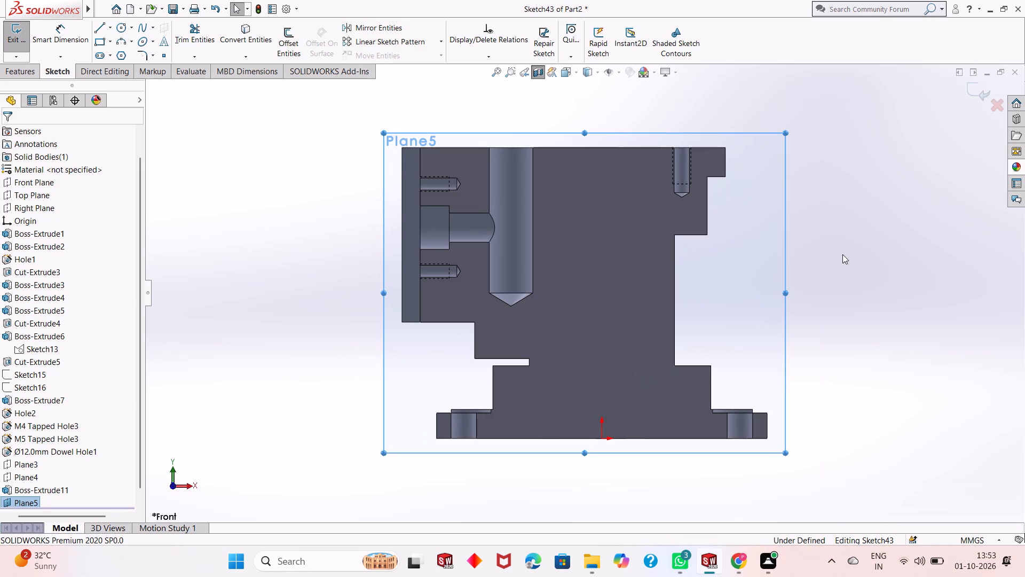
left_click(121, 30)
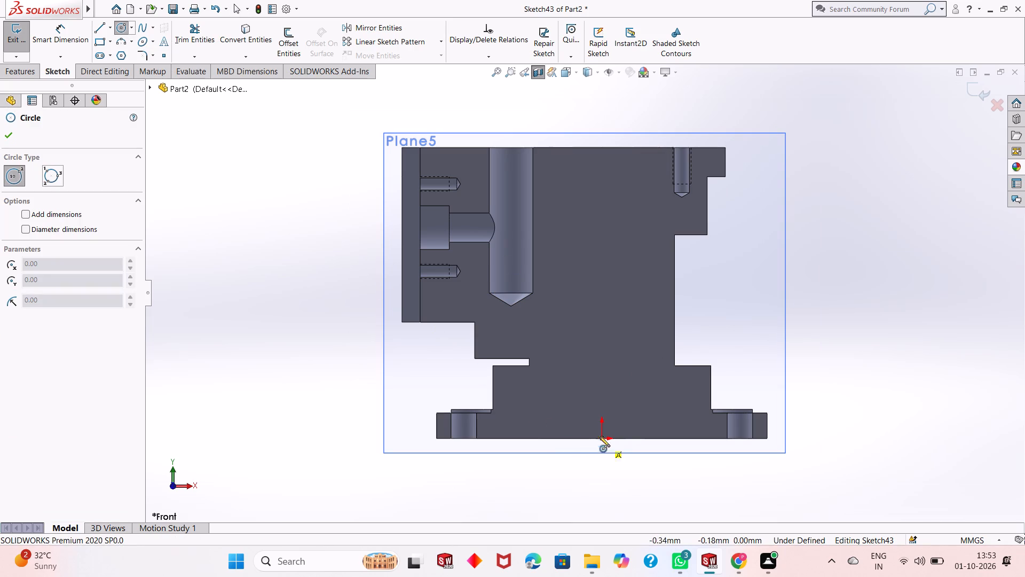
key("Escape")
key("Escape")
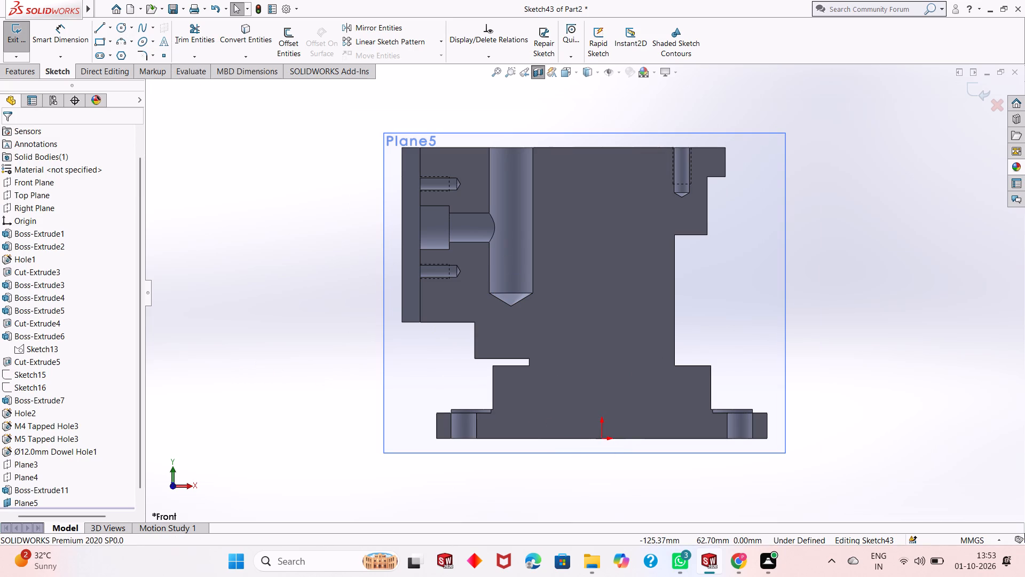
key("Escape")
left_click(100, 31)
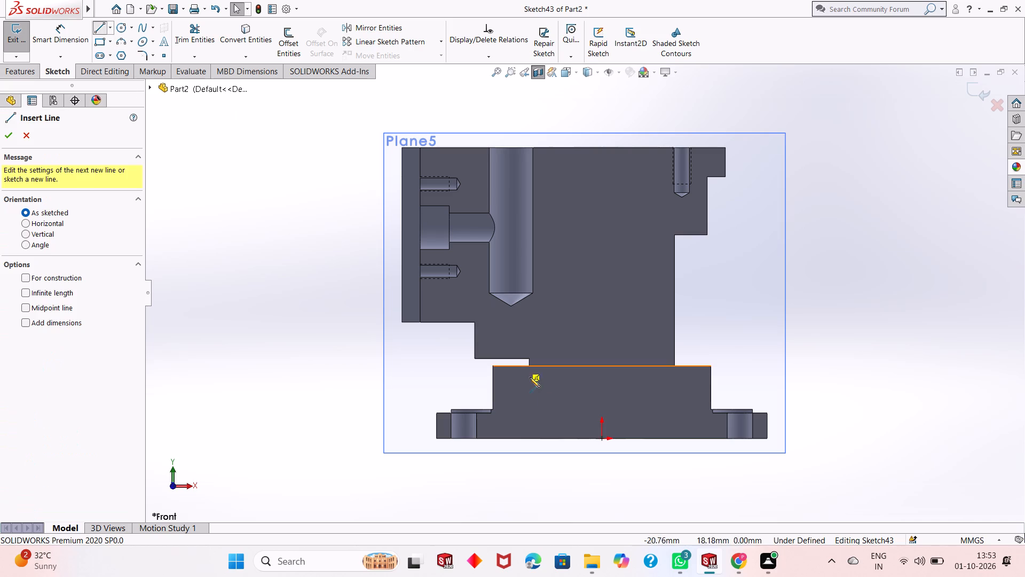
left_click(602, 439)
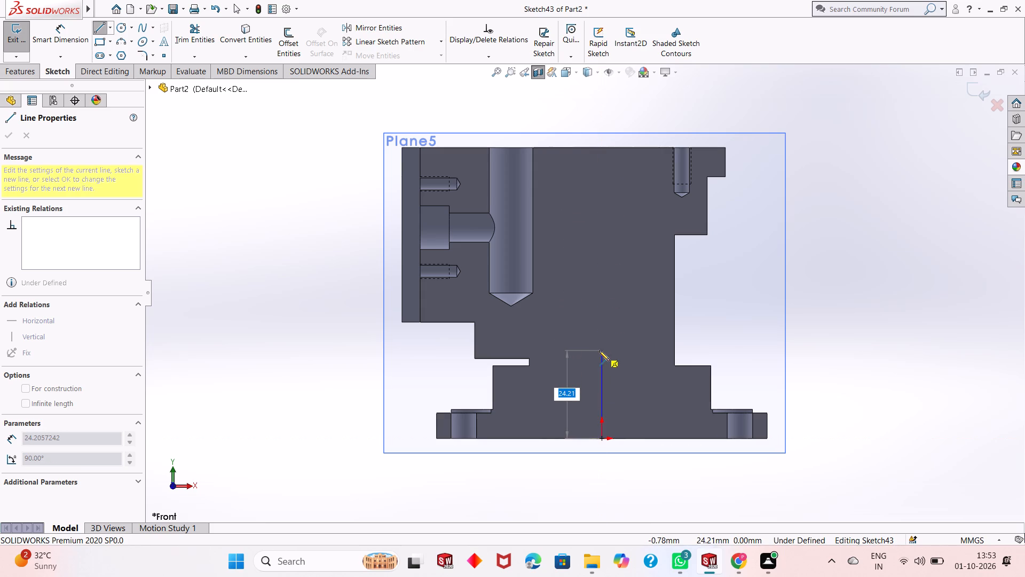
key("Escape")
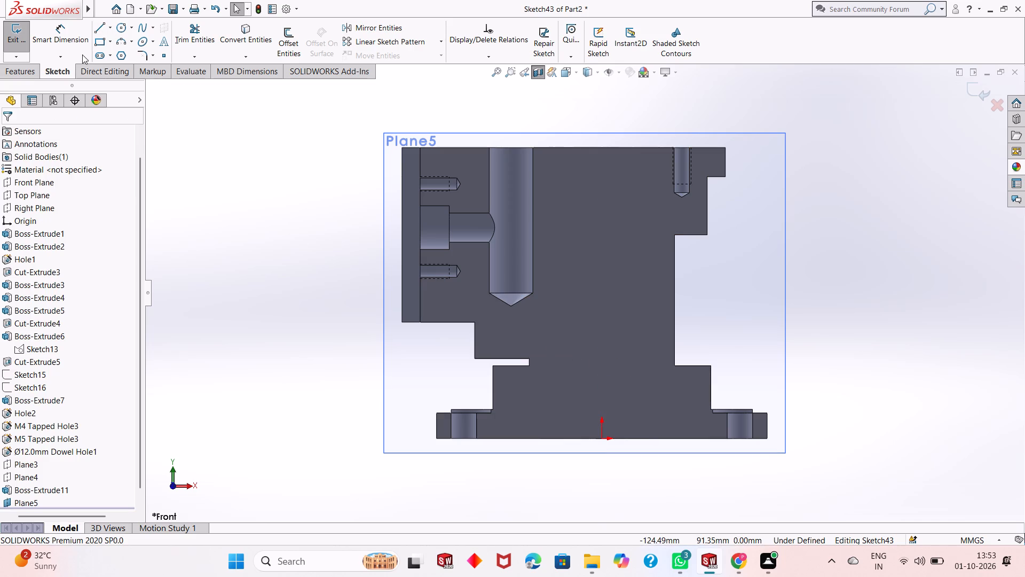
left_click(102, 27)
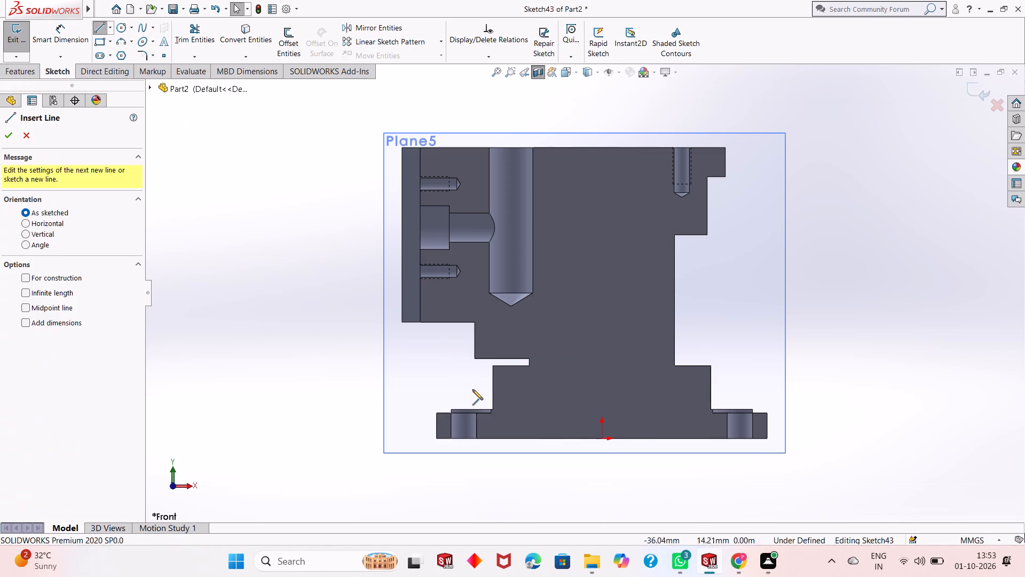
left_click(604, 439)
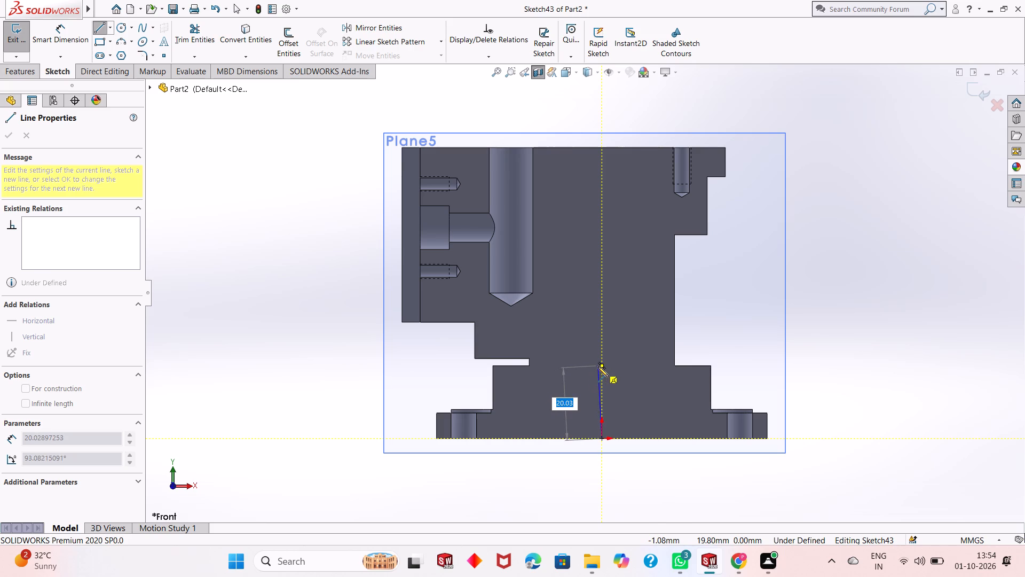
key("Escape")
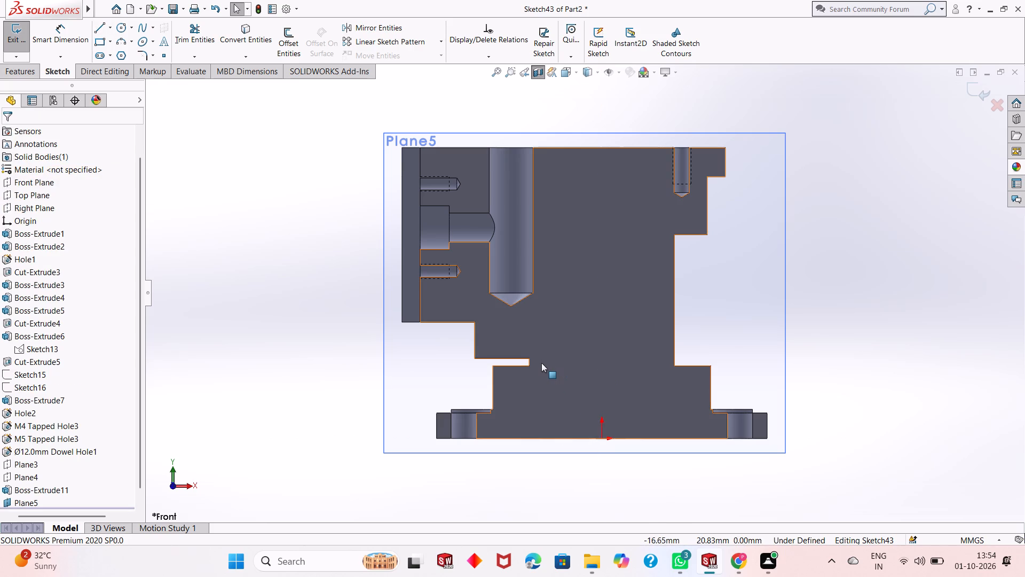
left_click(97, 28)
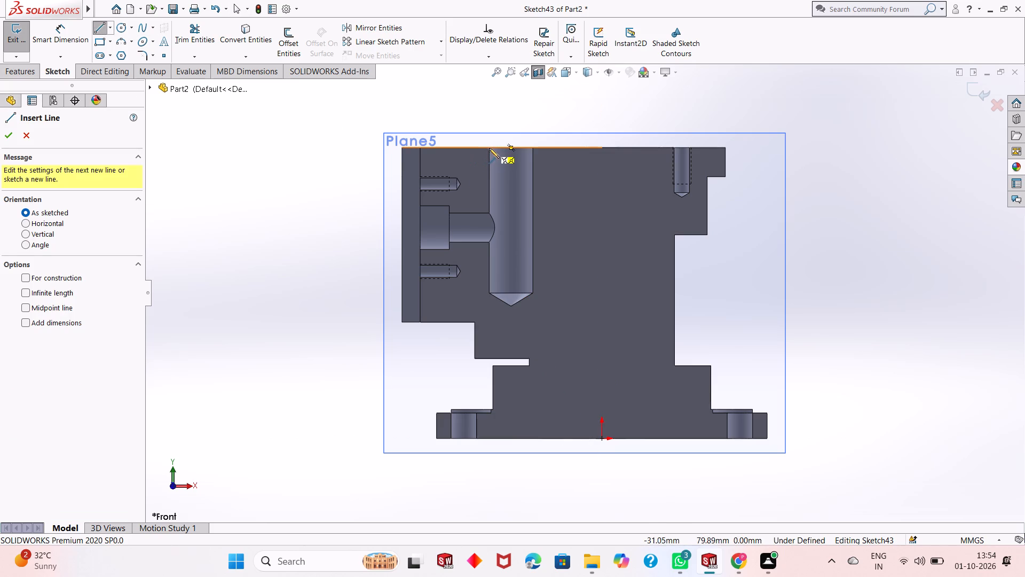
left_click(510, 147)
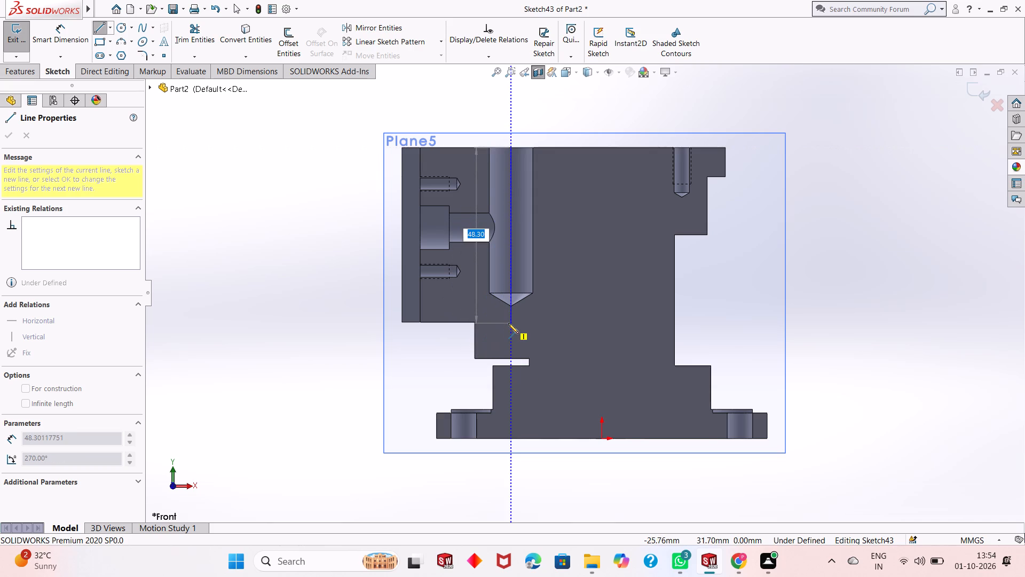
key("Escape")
Examine the sectioned part around the gap below the stepped boss, checking which extent the Boss-Extrude4 and Cut-Extrude4 features cover.
middle_click_drag(335, 352, 355, 344)
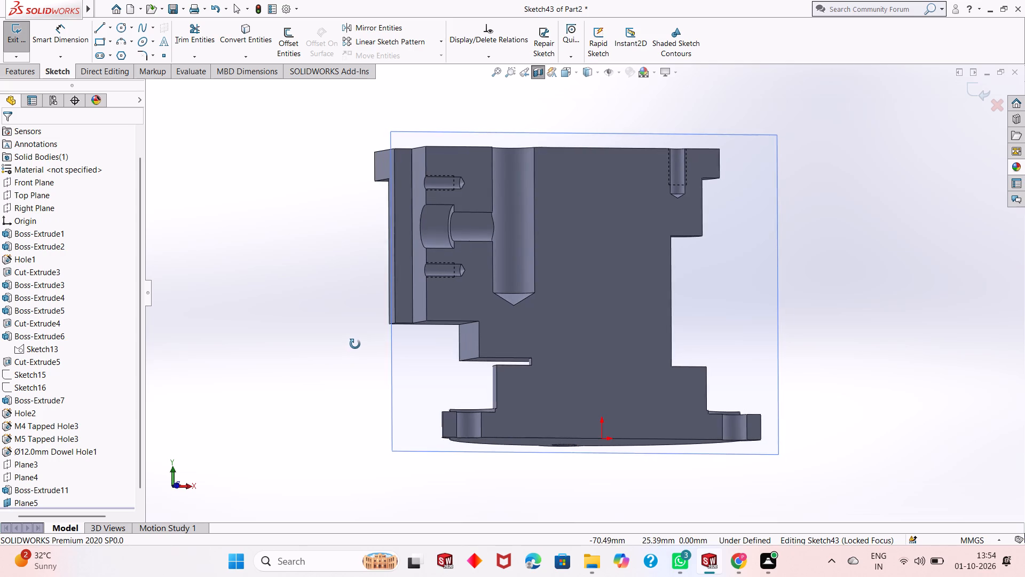
middle_click_drag(355, 344, 349, 349)
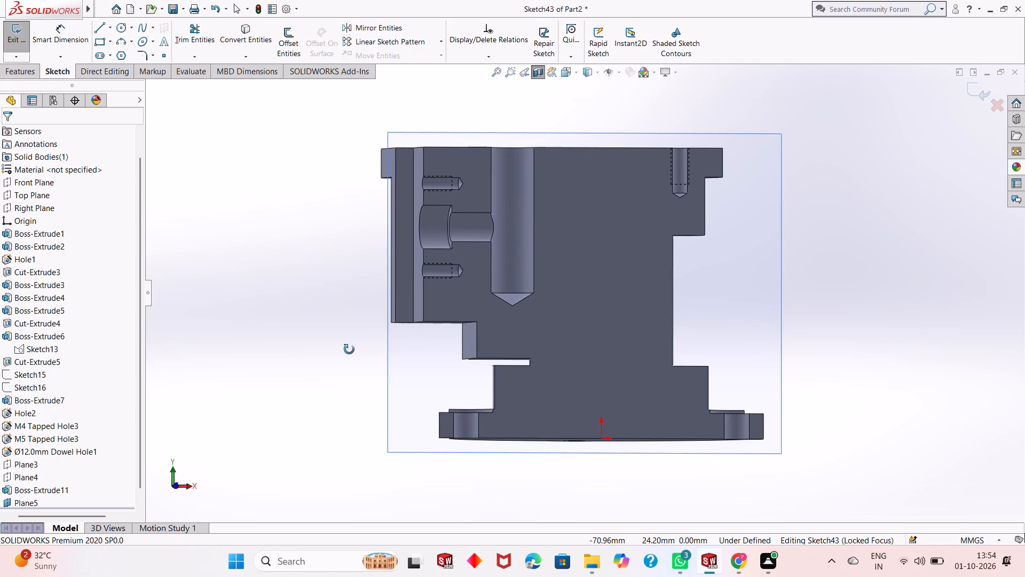
middle_click_drag(349, 349, 336, 360)
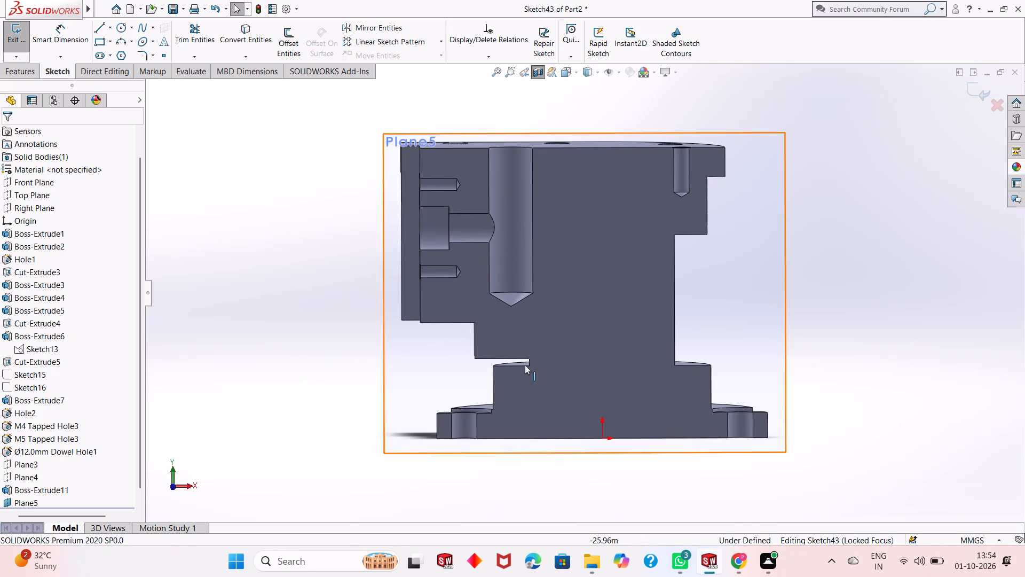
middle_click_drag(532, 361, 551, 362)
middle_click_drag(551, 358, 538, 362)
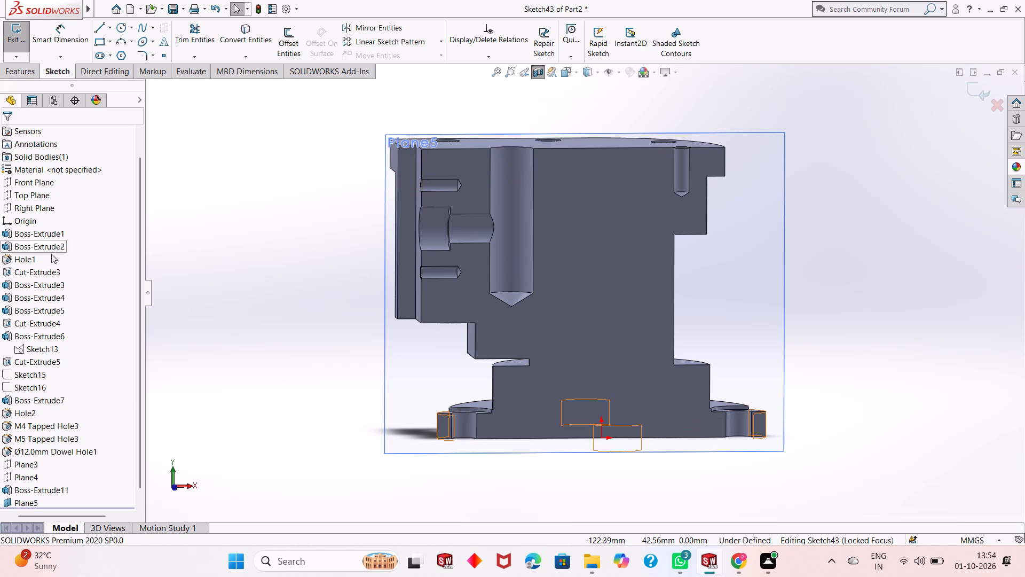
left_click(50, 301)
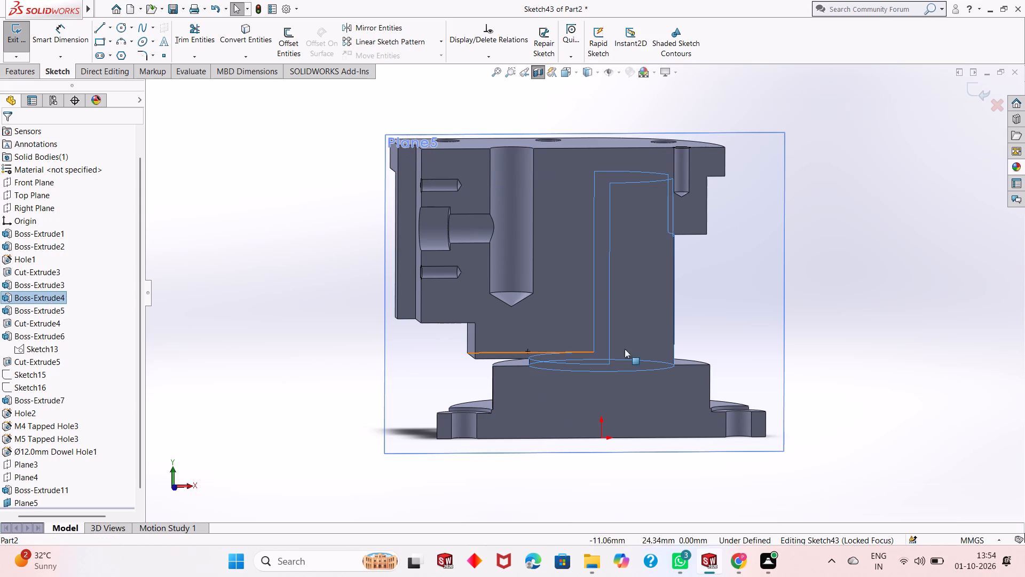
middle_click_drag(845, 378, 695, 361)
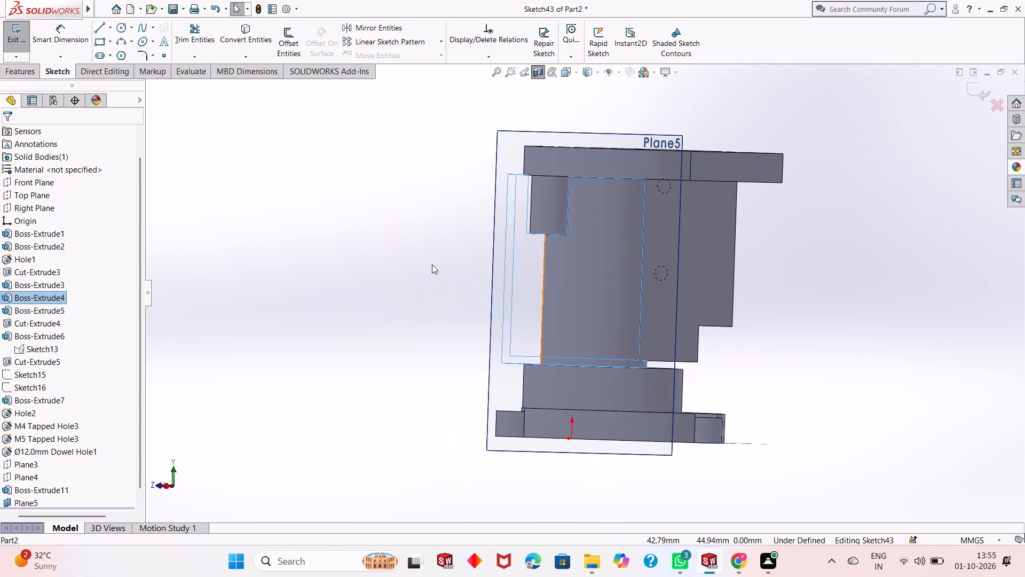
middle_click_drag(389, 314, 399, 315)
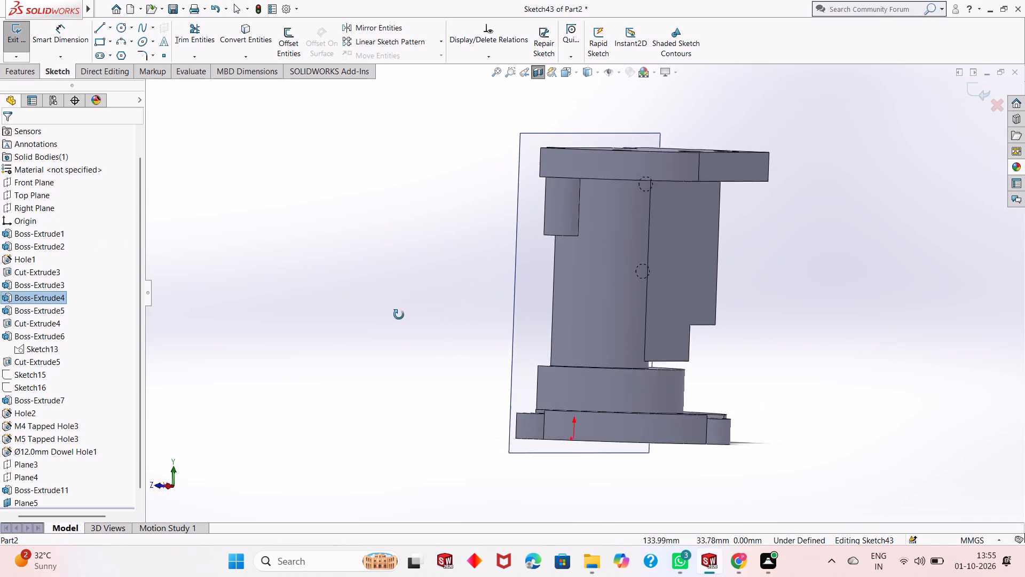
middle_click_drag(399, 315, 593, 316)
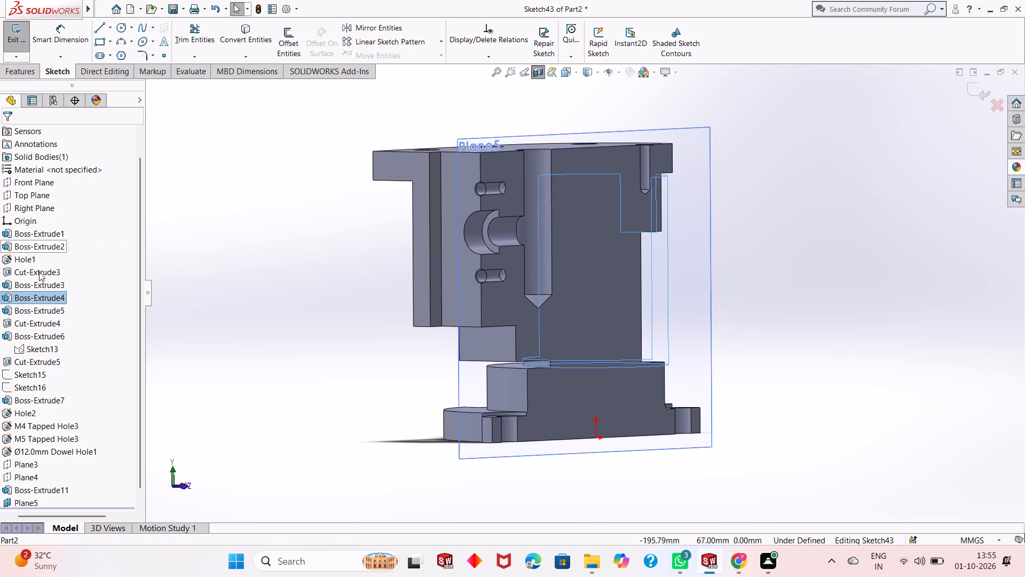
left_click(49, 323)
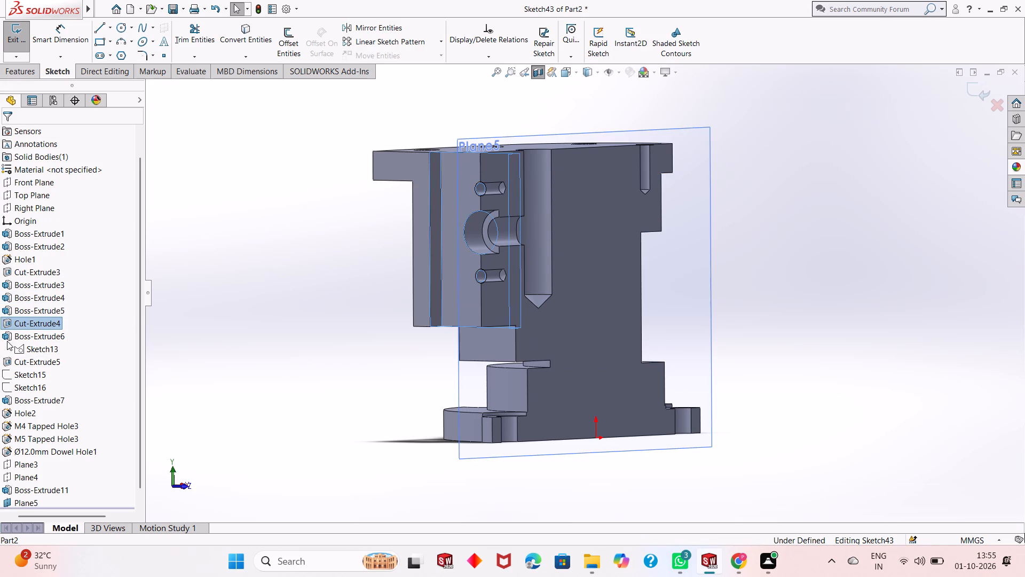
scroll(92, 341, "down", 2)
scroll(92, 341, "up", 3)
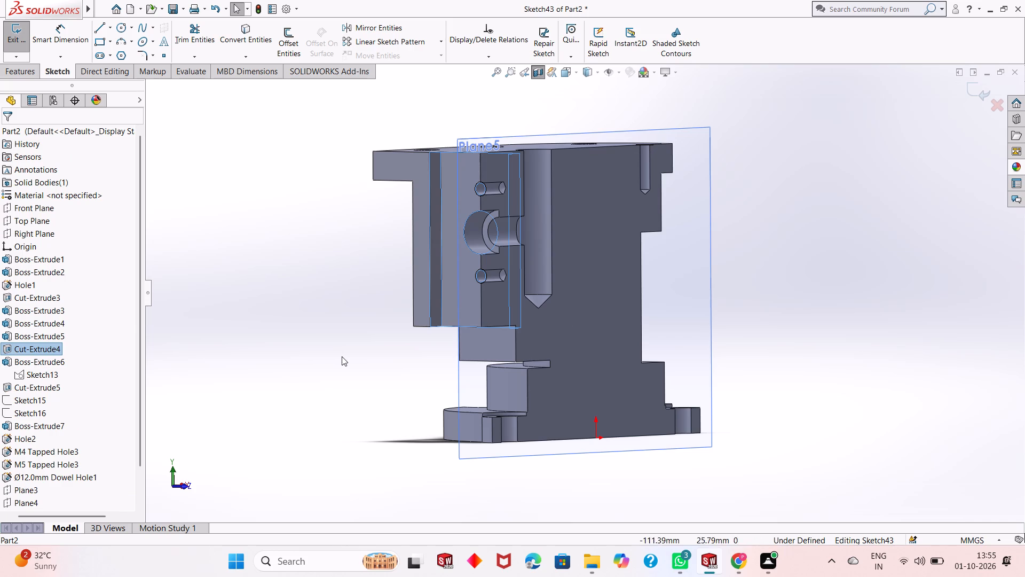
middle_click_drag(342, 356, 334, 351)
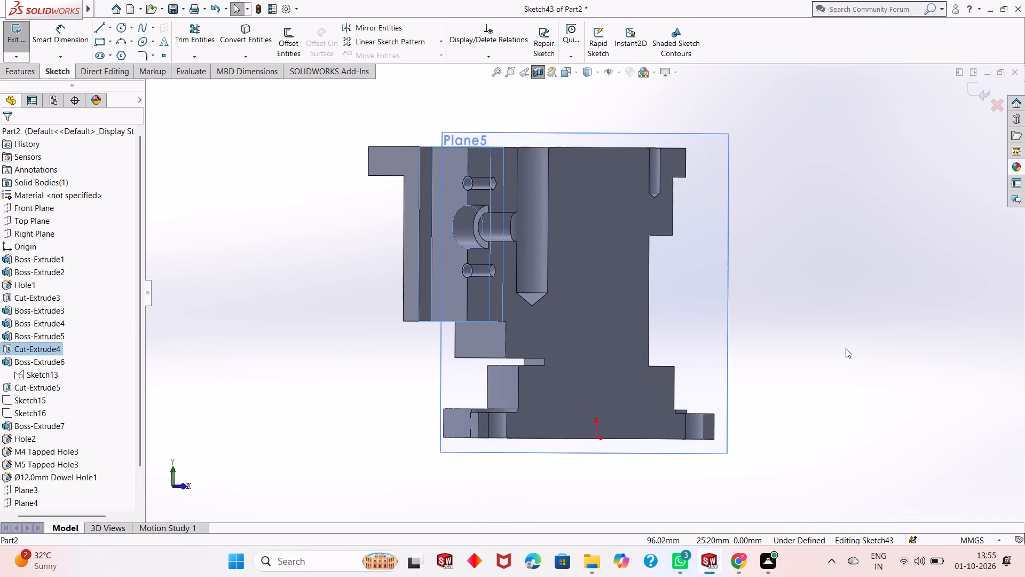
Undo the empty sketch and its zero-offset reference plane, and turn off the section view.
key("ctrl+z")
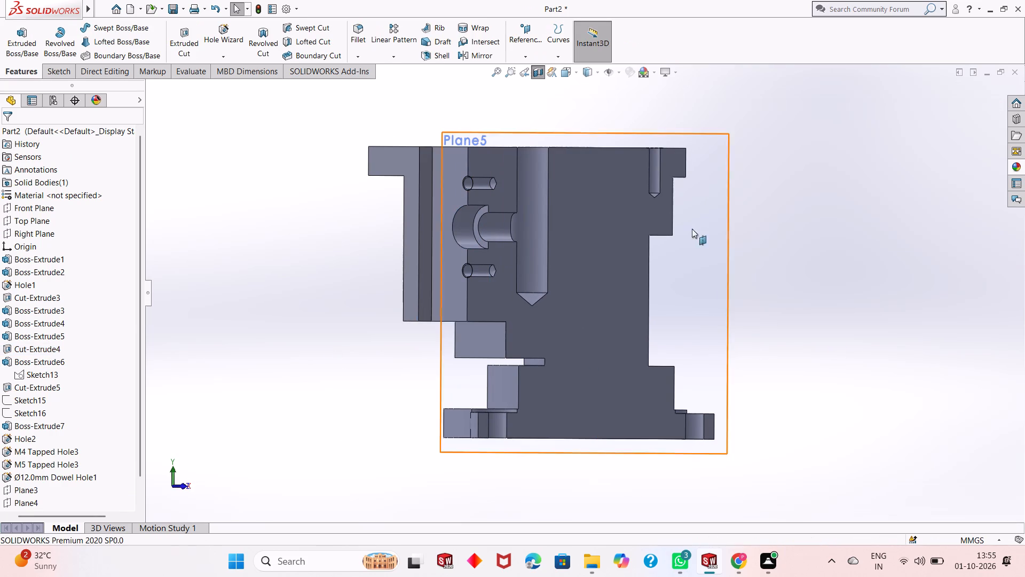
left_click(538, 74)
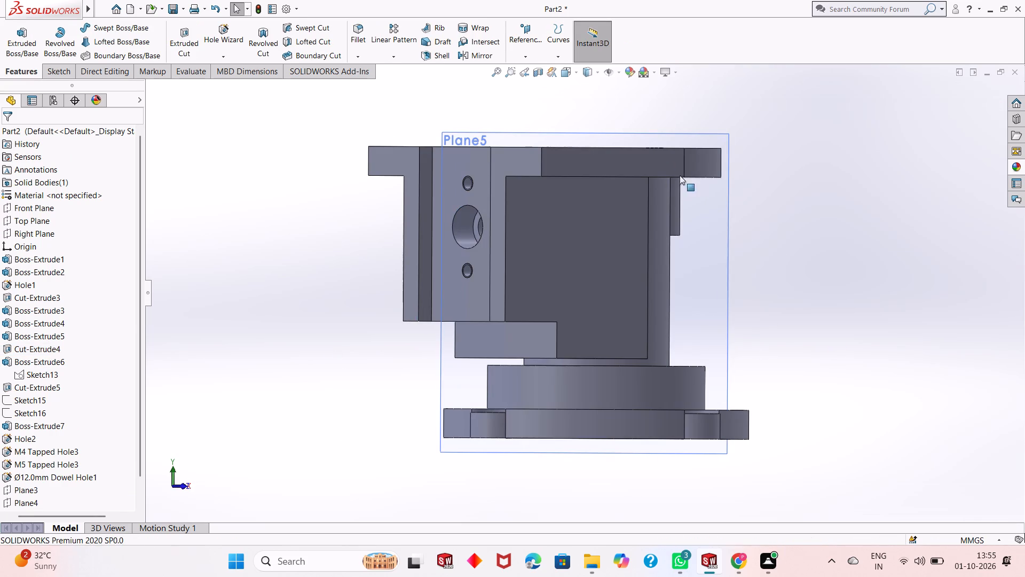
key("ctrl+z")
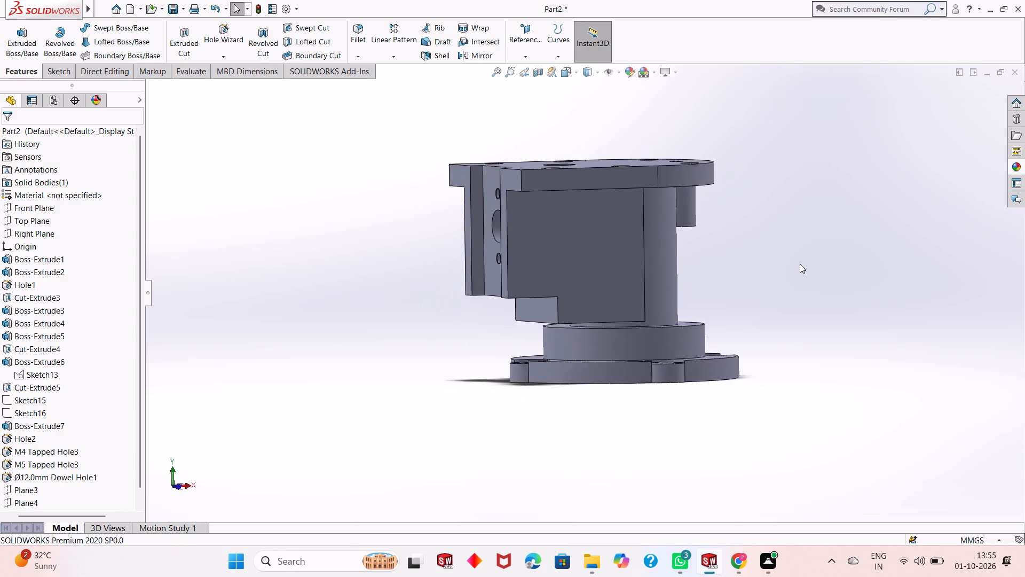
Undo the stepped boss's extrusion beneath the block and its entire 10 mm high rectangular sketch.
key("ctrl+z")
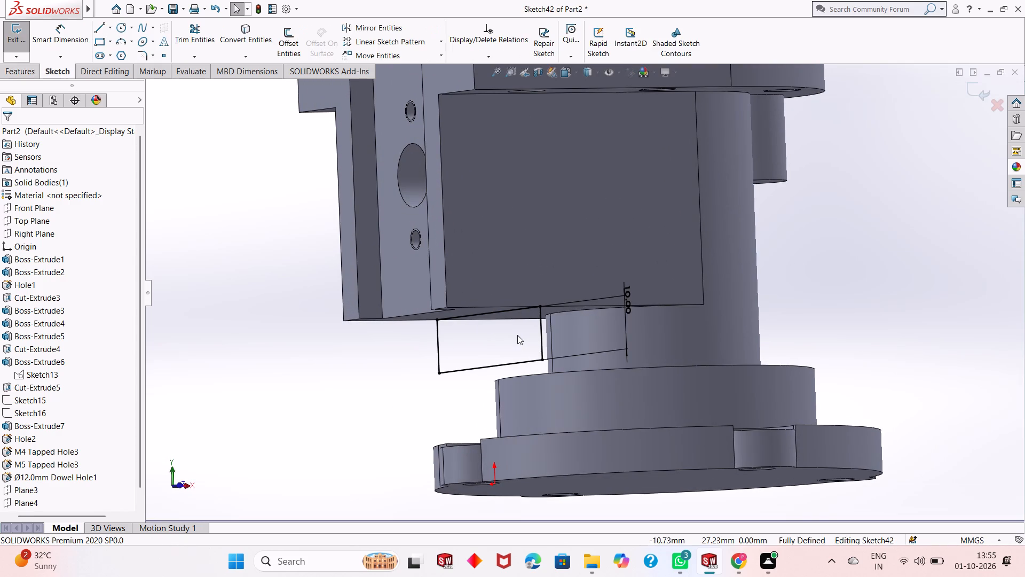
key("ctrl+z")
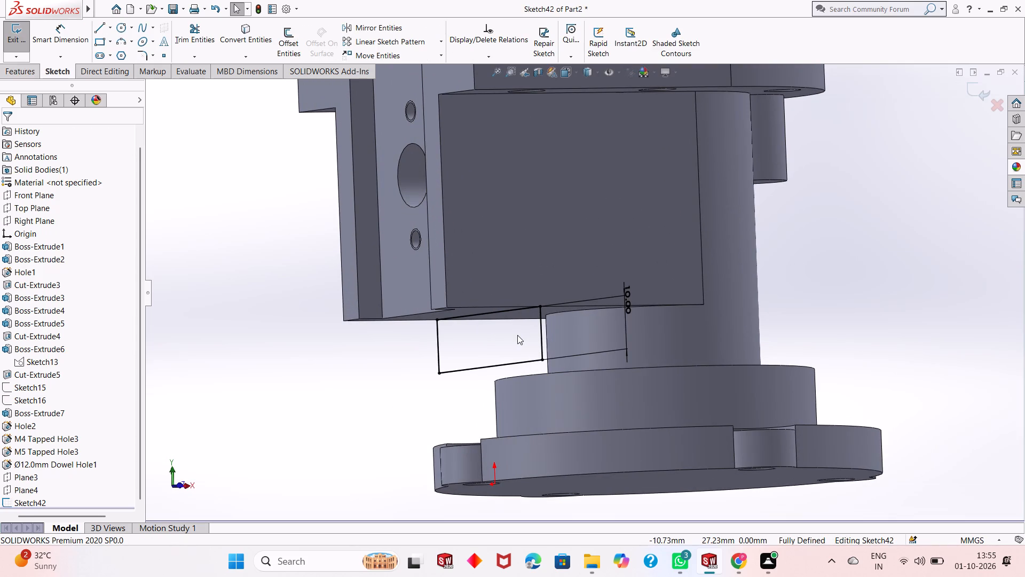
key("ctrl+z")
key("ctrl+z")
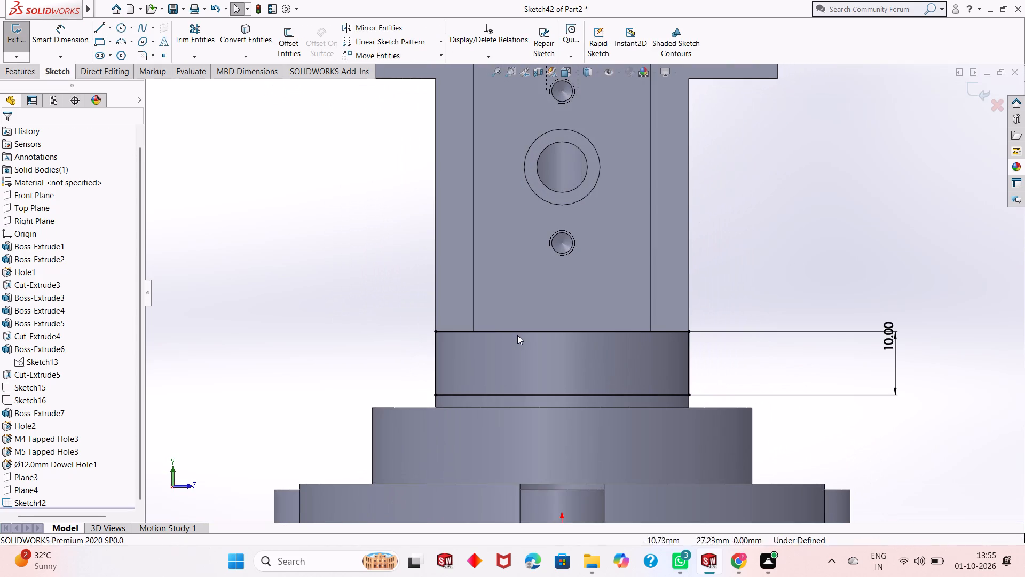
key("ctrl+z")
key("ctrl+z")
key("ctrl+z")
key("ctrl+z")
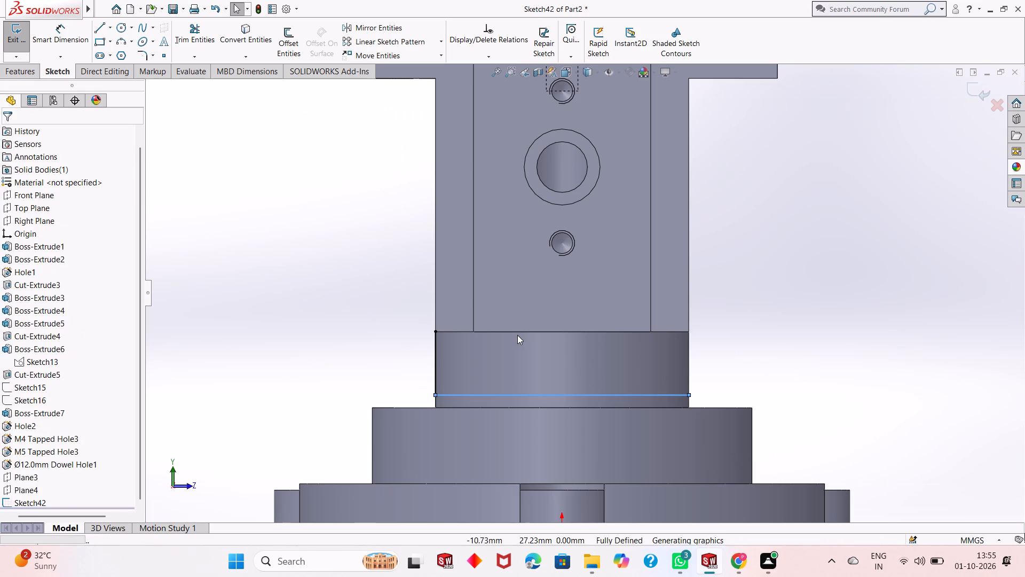
key("ctrl+z")
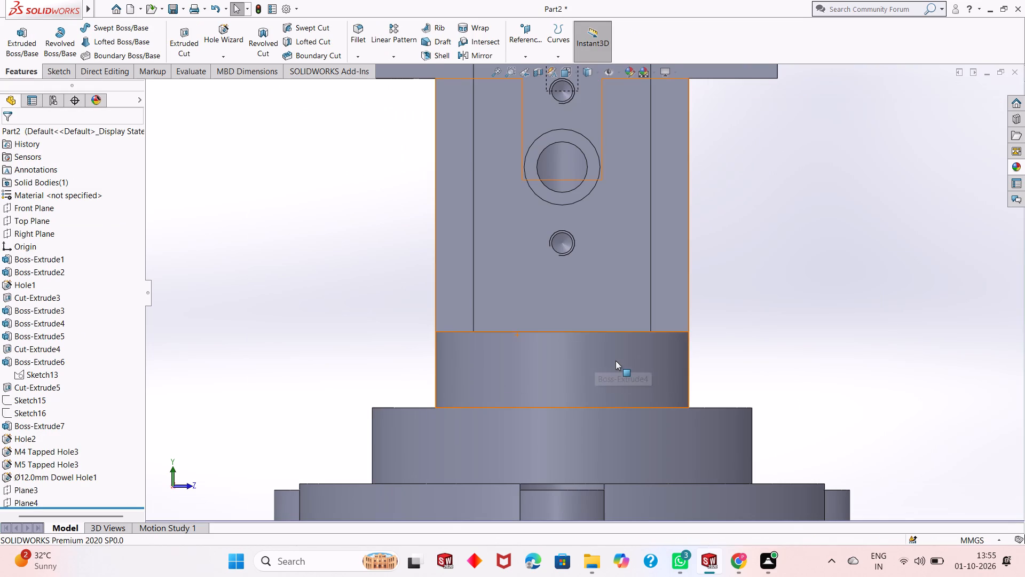
Undo the creation of the reference plane Plane4.
scroll(616, 361, "up", 3)
scroll(85, 418, "down", 3)
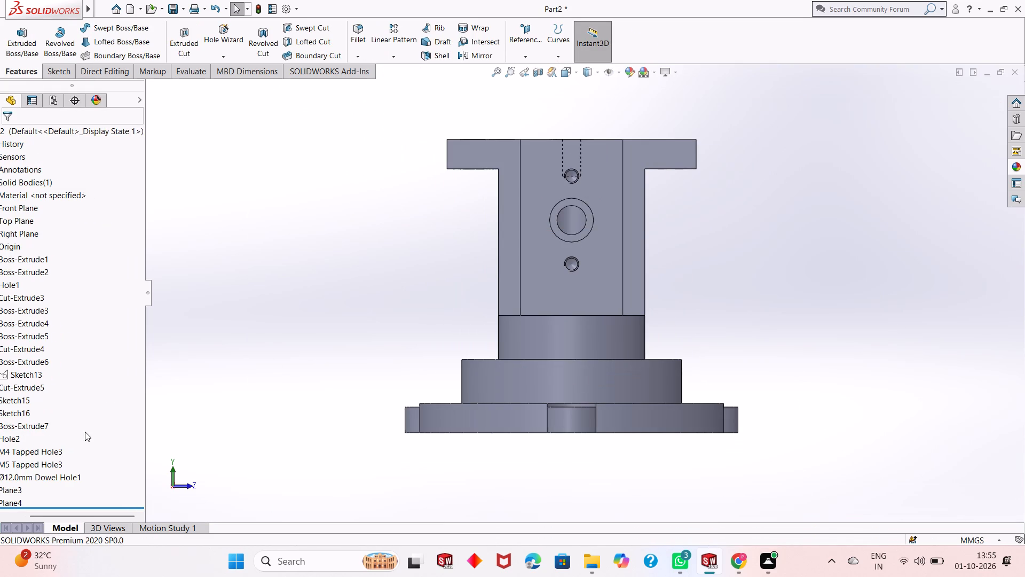
scroll(85, 432, "up", 3)
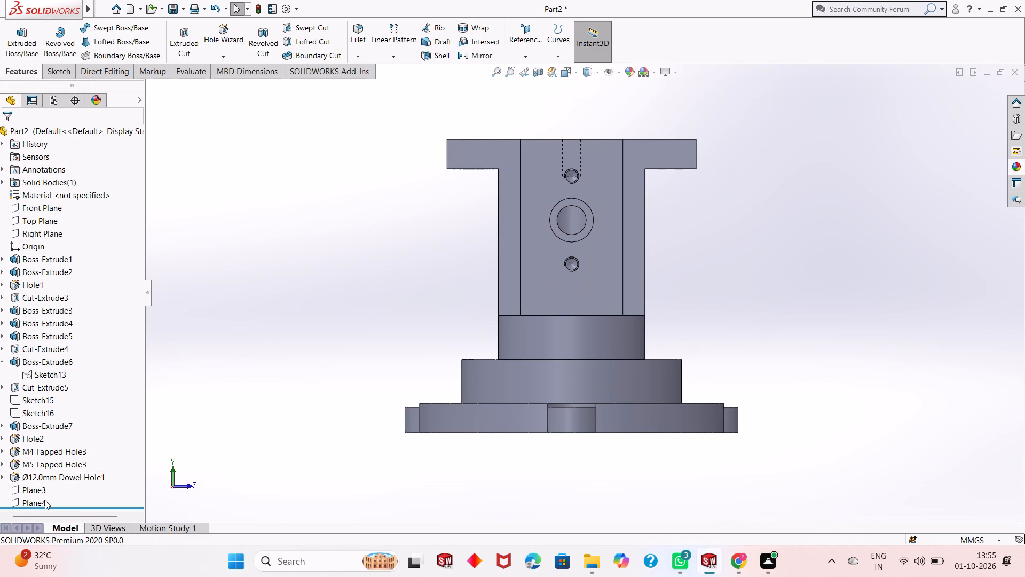
key("ctrl+z")
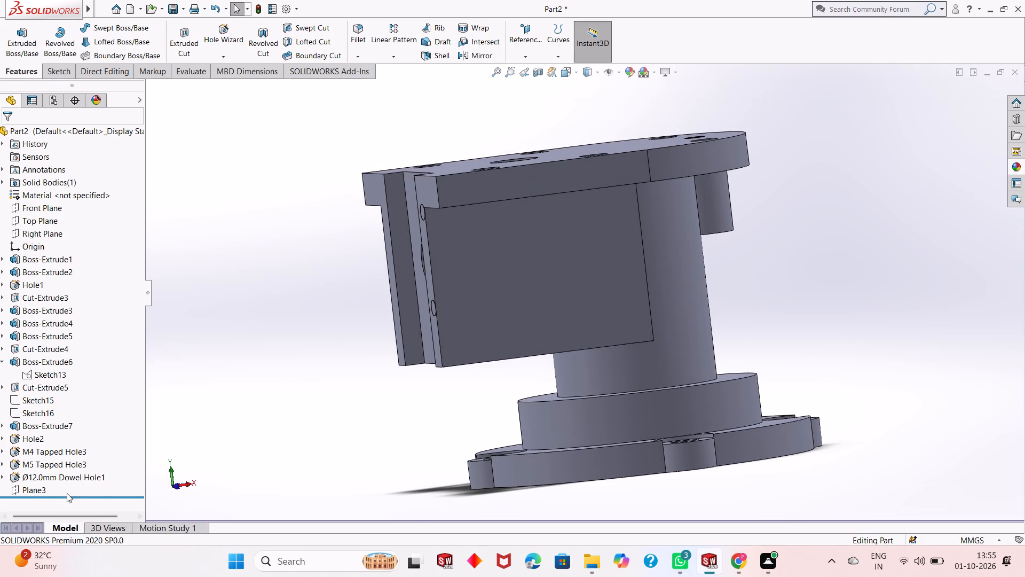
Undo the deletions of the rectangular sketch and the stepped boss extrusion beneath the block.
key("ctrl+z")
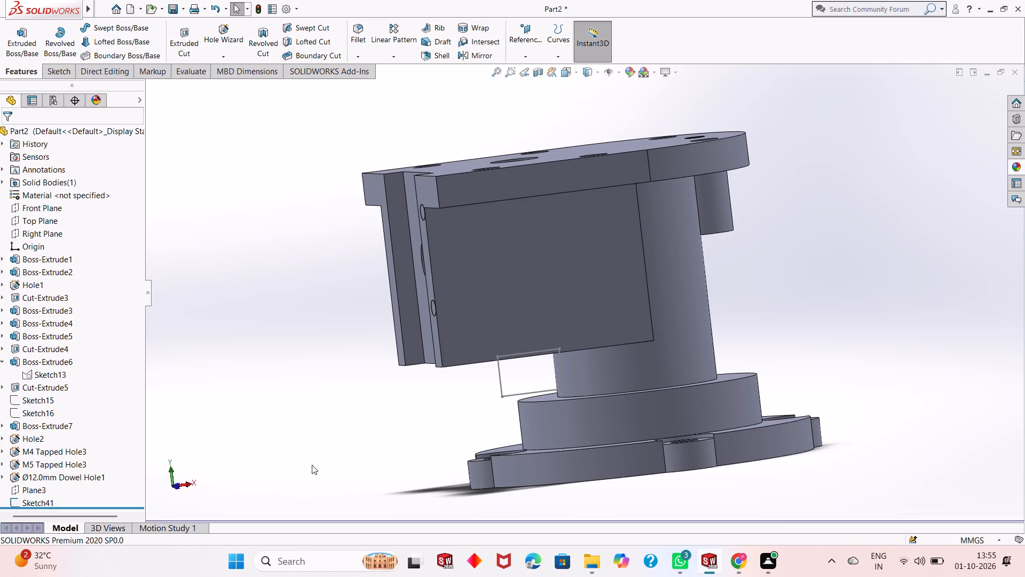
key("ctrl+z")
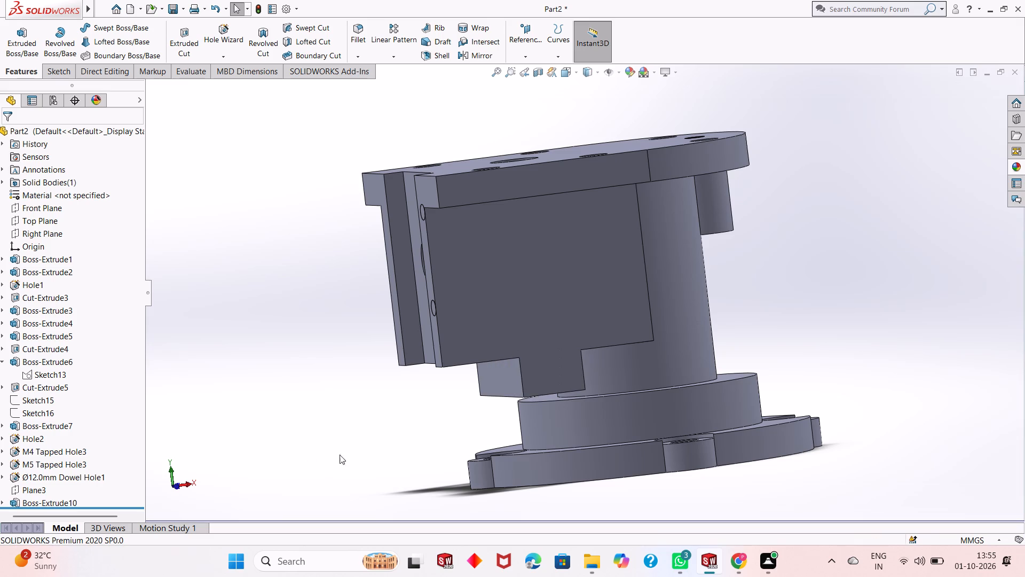
Delete the stepped boss feature Boss-Extrude10 beneath the block, along with its remaining profile sketch, Sketch41.
scroll(96, 501, "down", 1)
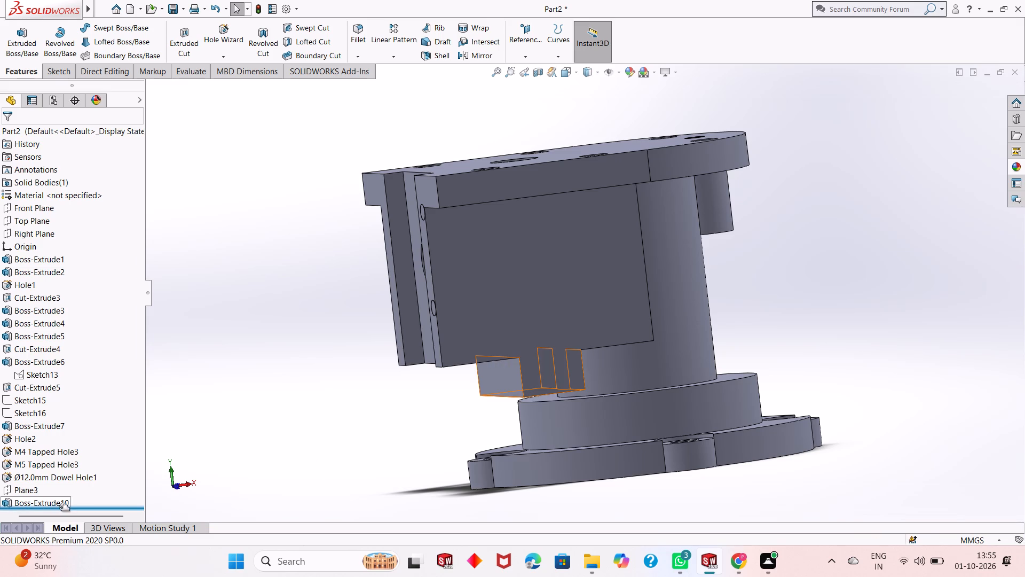
right_click(62, 508)
left_click(186, 419)
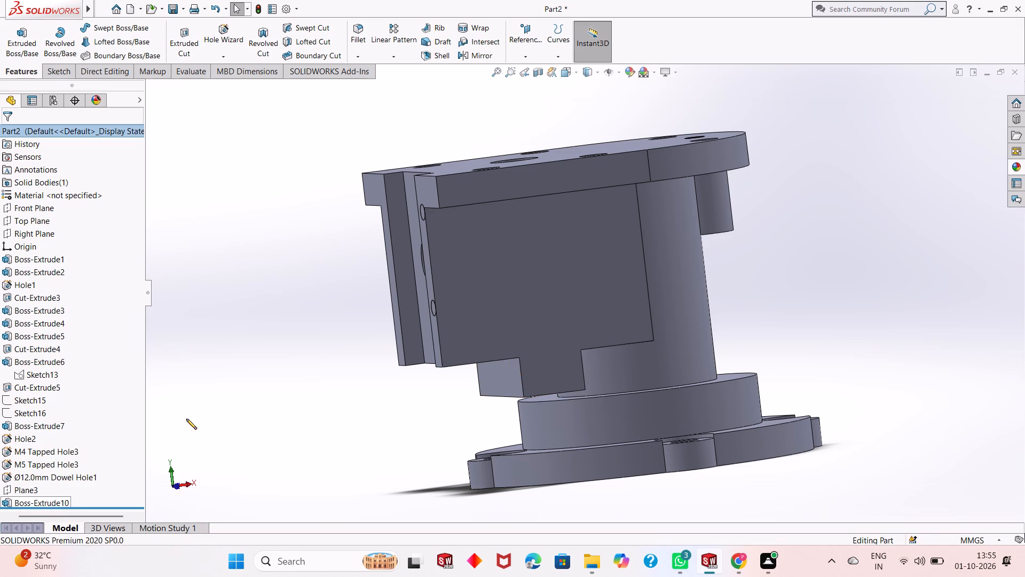
right_click(50, 500)
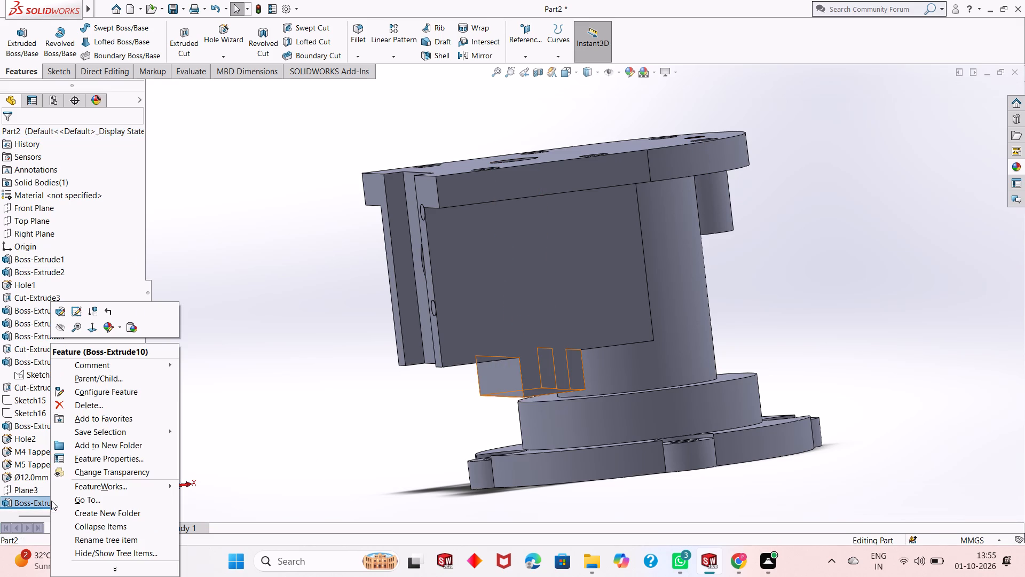
left_click(98, 403)
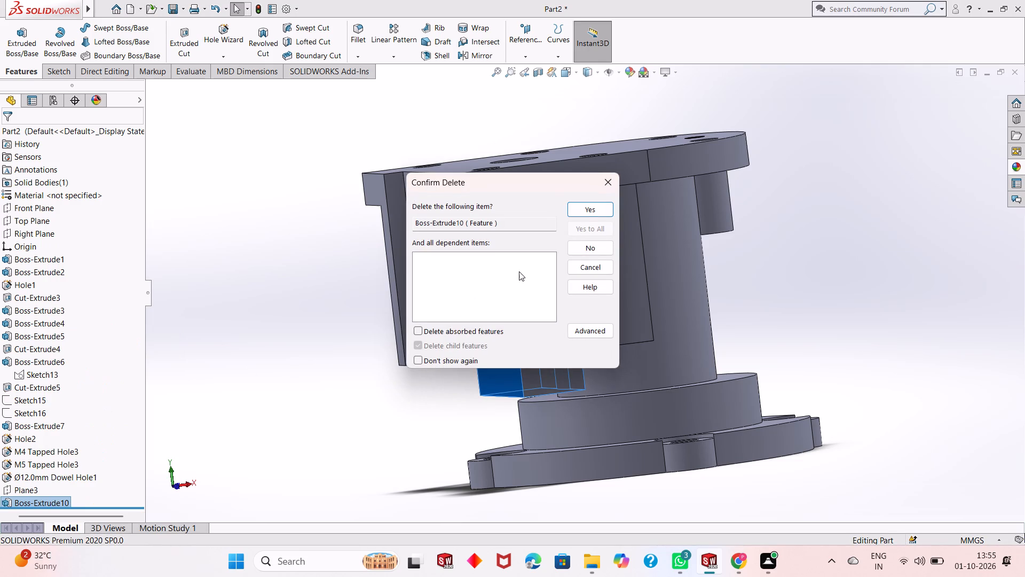
left_click(590, 209)
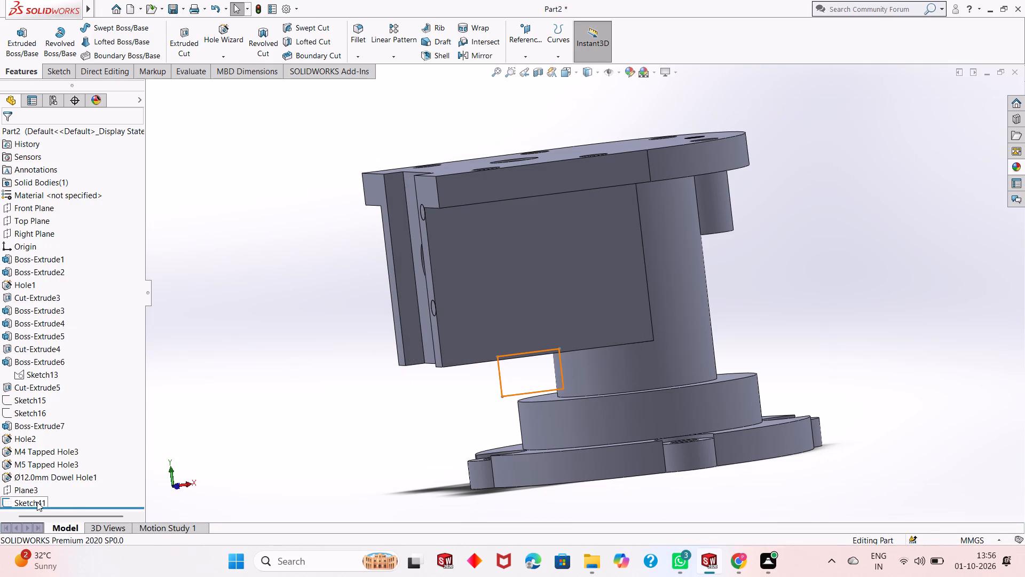
right_click(42, 502)
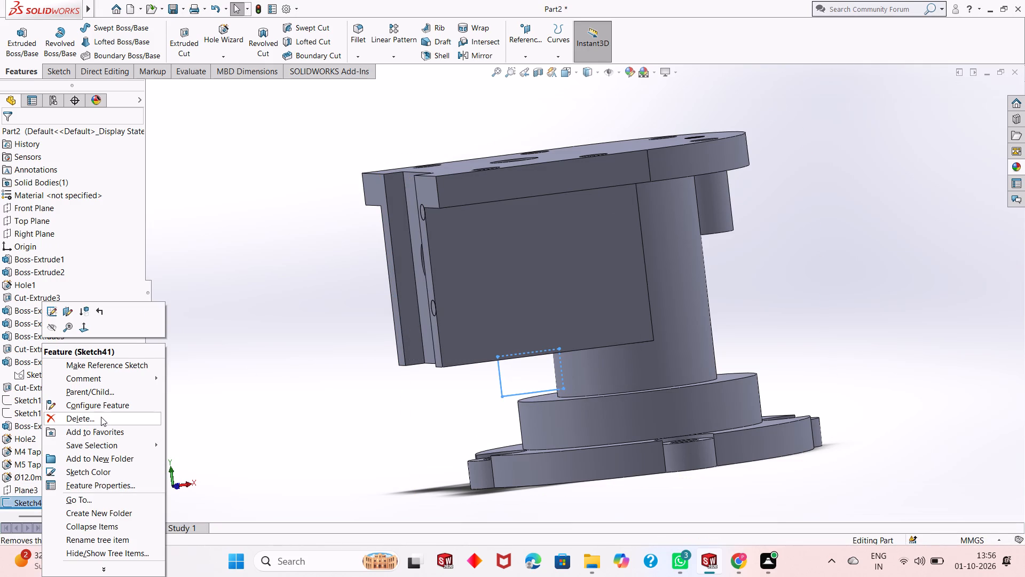
left_click(101, 417)
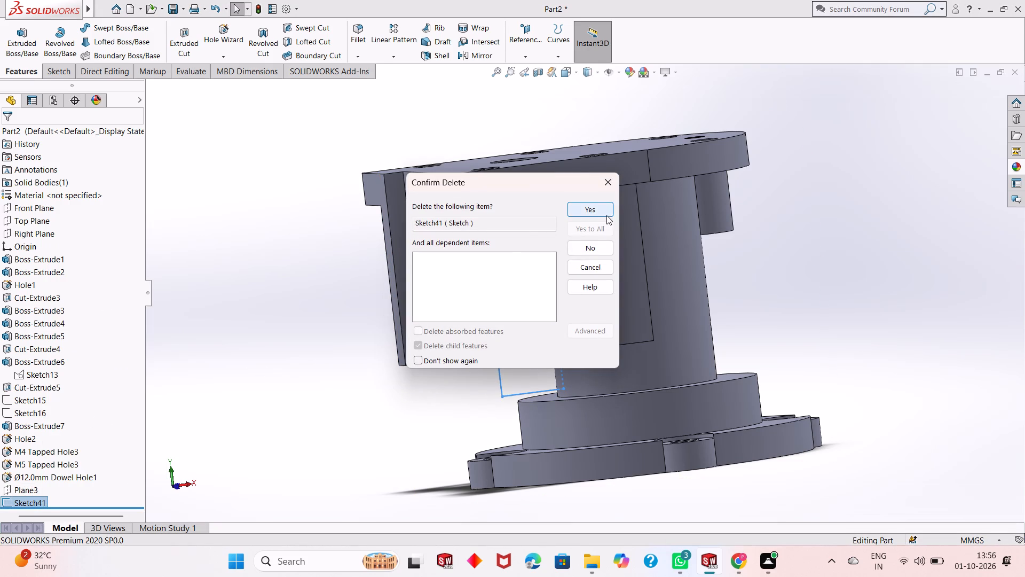
left_click(606, 215)
Delete the reference plane Plane3.
right_click(35, 492)
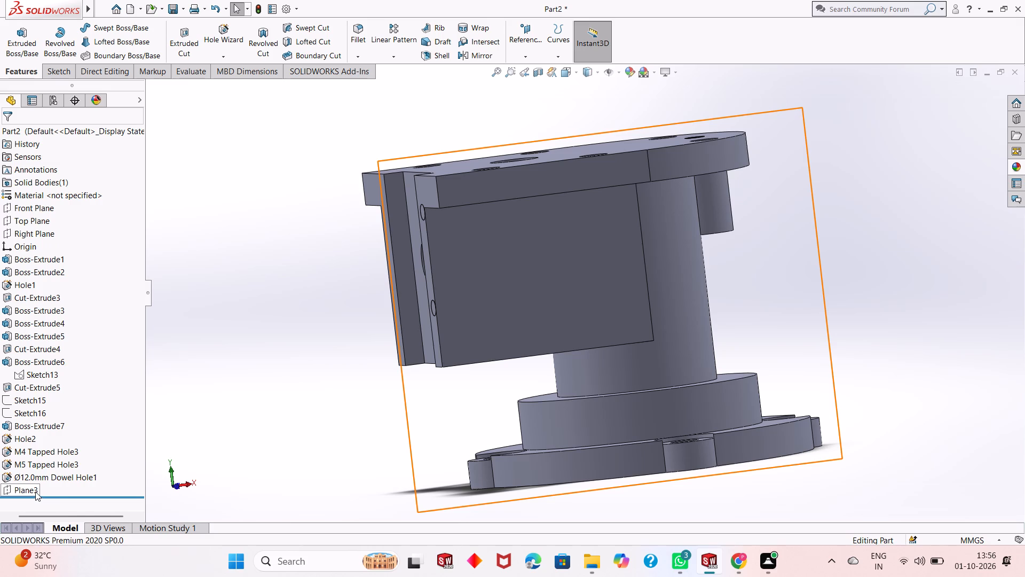
left_click(108, 435)
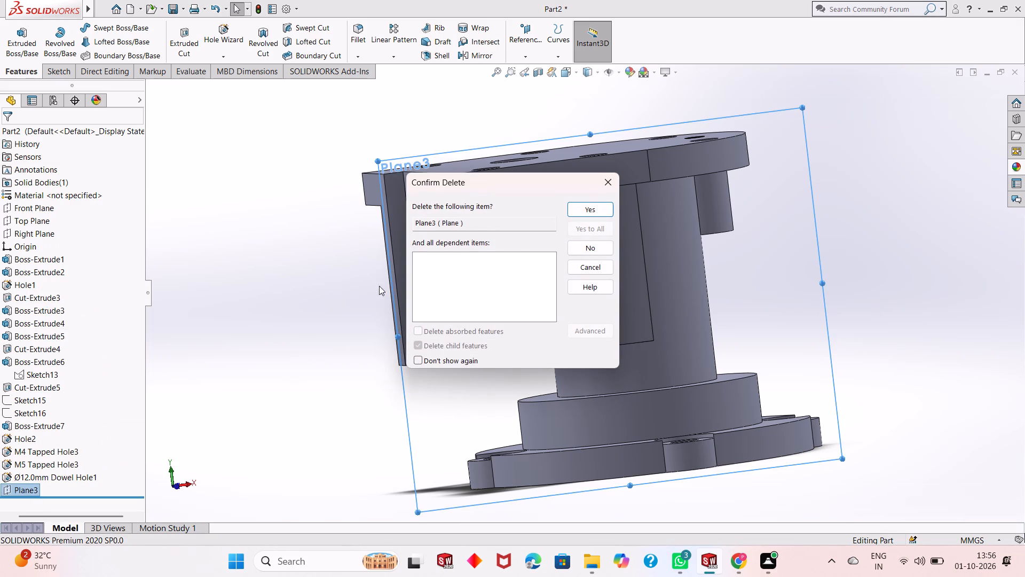
left_click(594, 213)
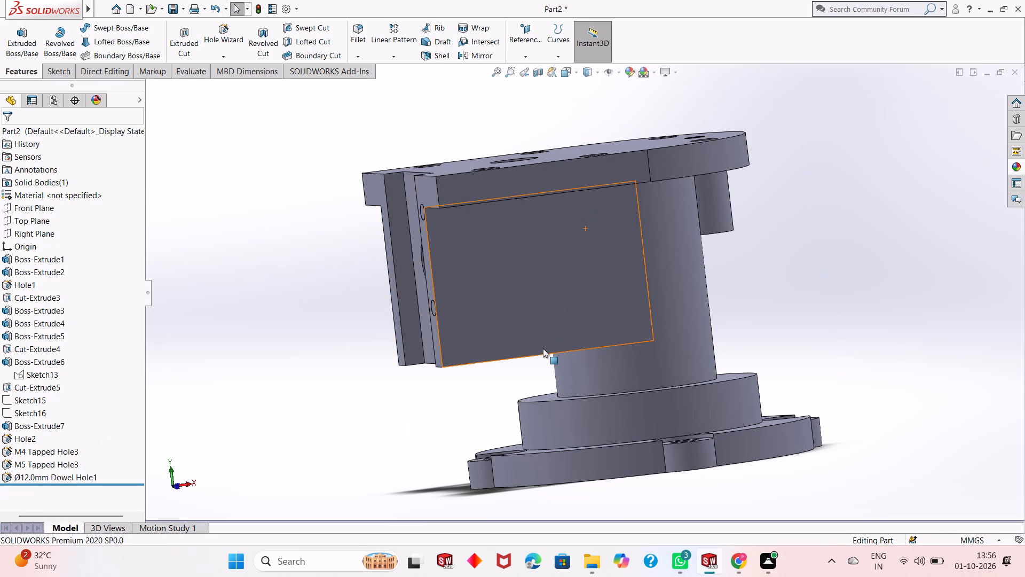
Inspect the part's interior in a temporary section through the Front Plane, then close the section without keeping it.
scroll(543, 348, "down", 1)
scroll(538, 348, "up", 2)
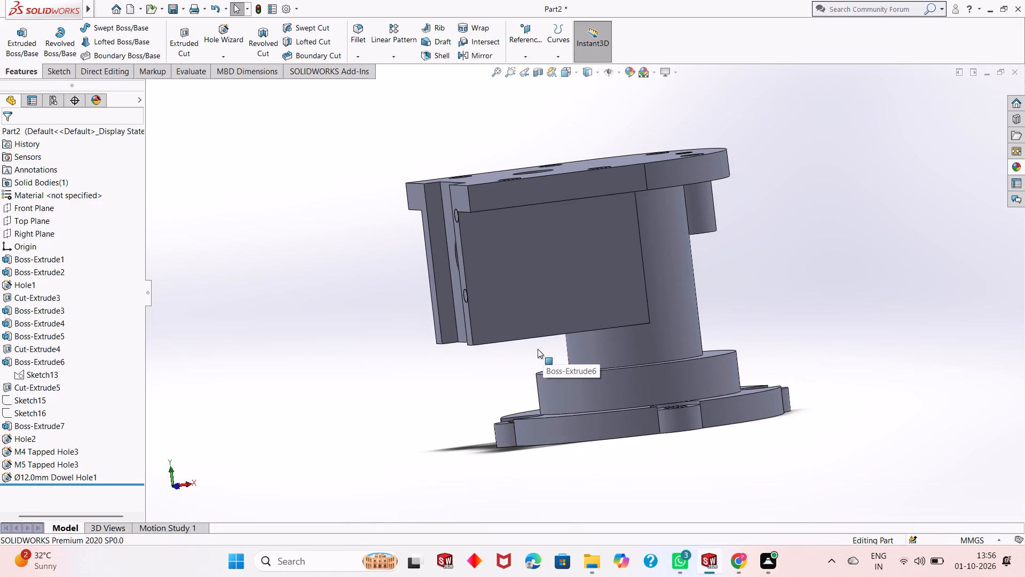
middle_click_drag(391, 414, 408, 409)
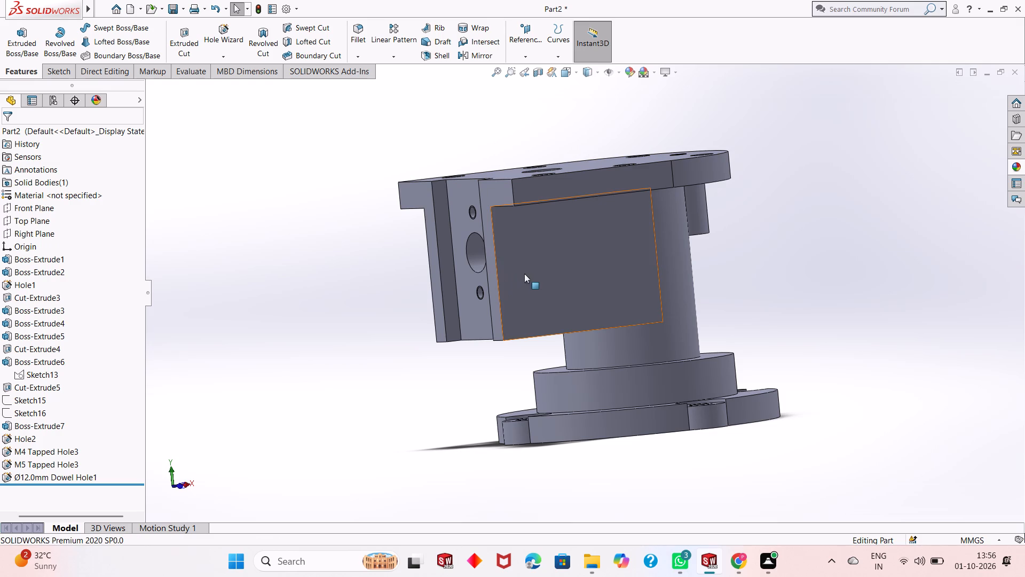
left_click(536, 70)
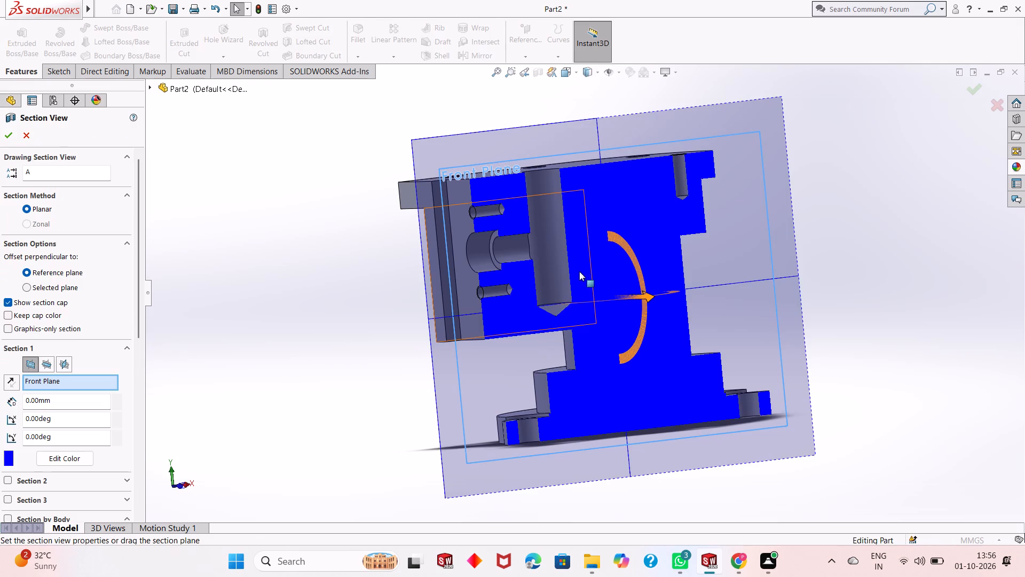
middle_click_drag(396, 380, 396, 381)
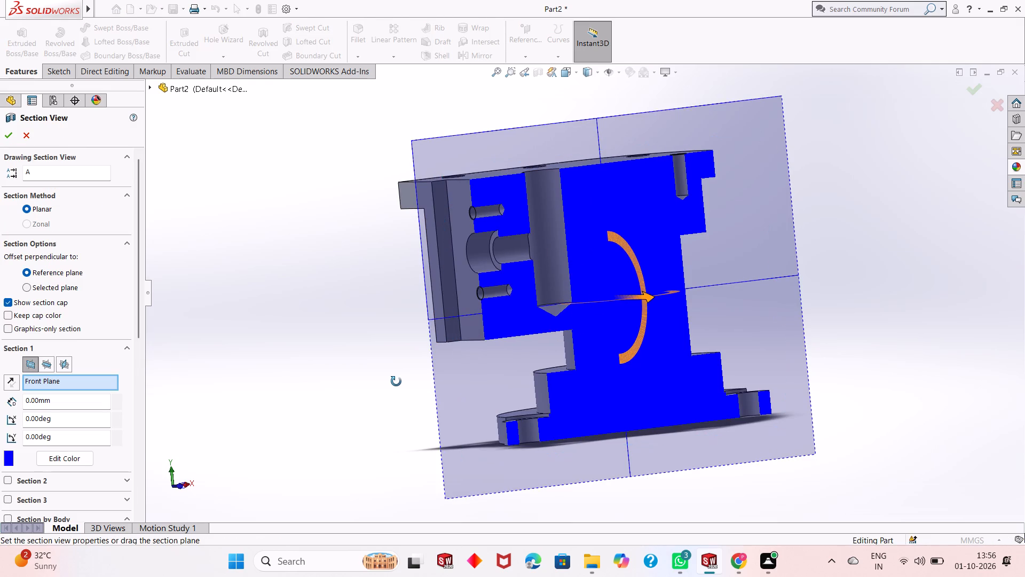
middle_click_drag(396, 381, 390, 382)
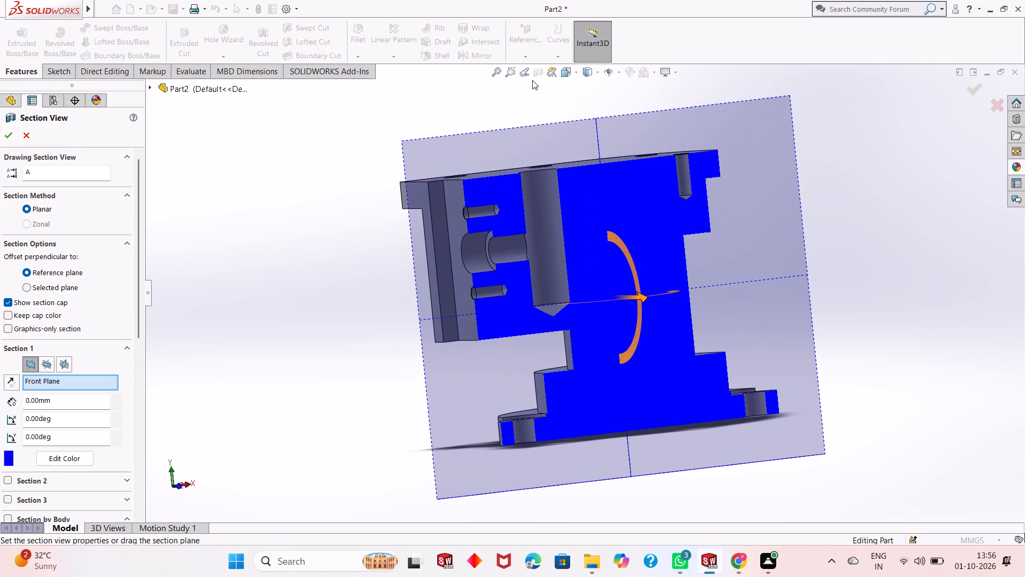
left_click(28, 131)
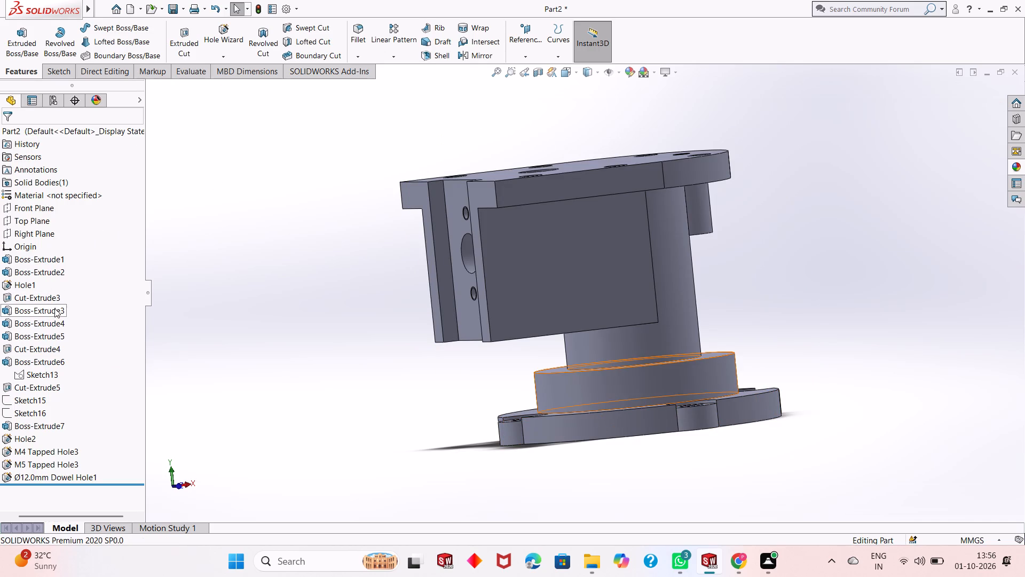
Check the extrusion settings of the upper flange feature, Boss-Extrude5.
left_click(59, 336)
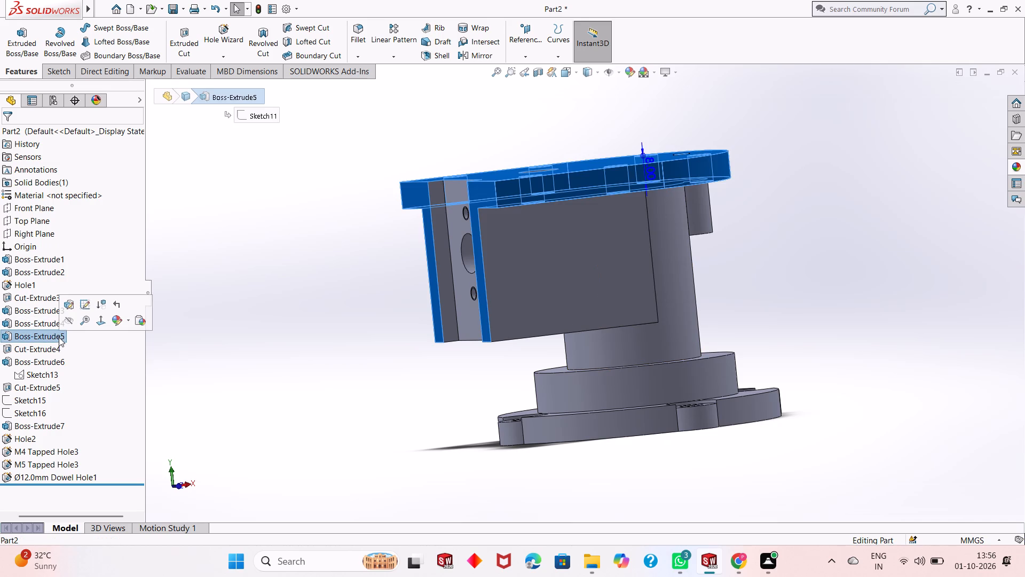
left_click(74, 302)
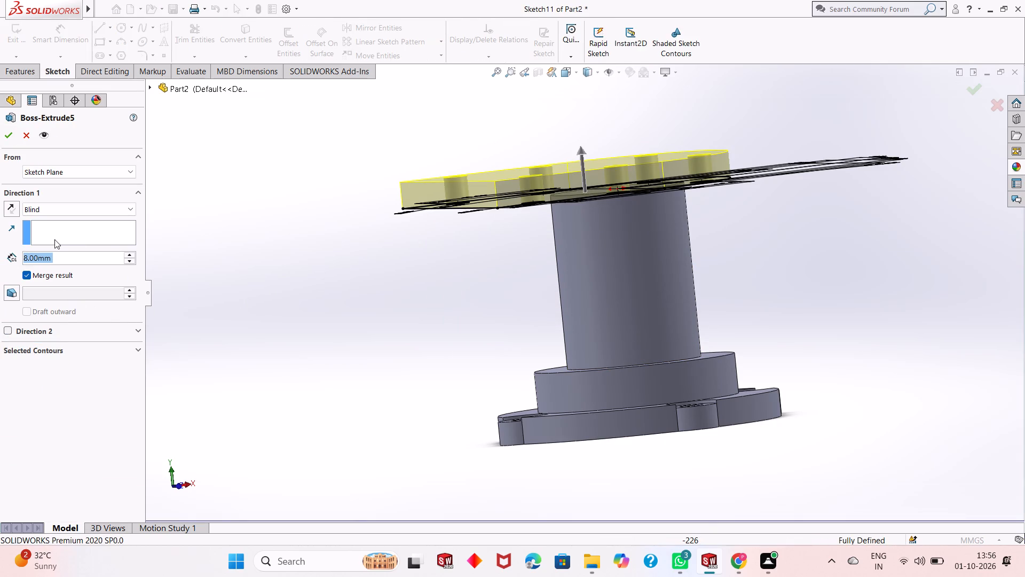
left_click(5, 136)
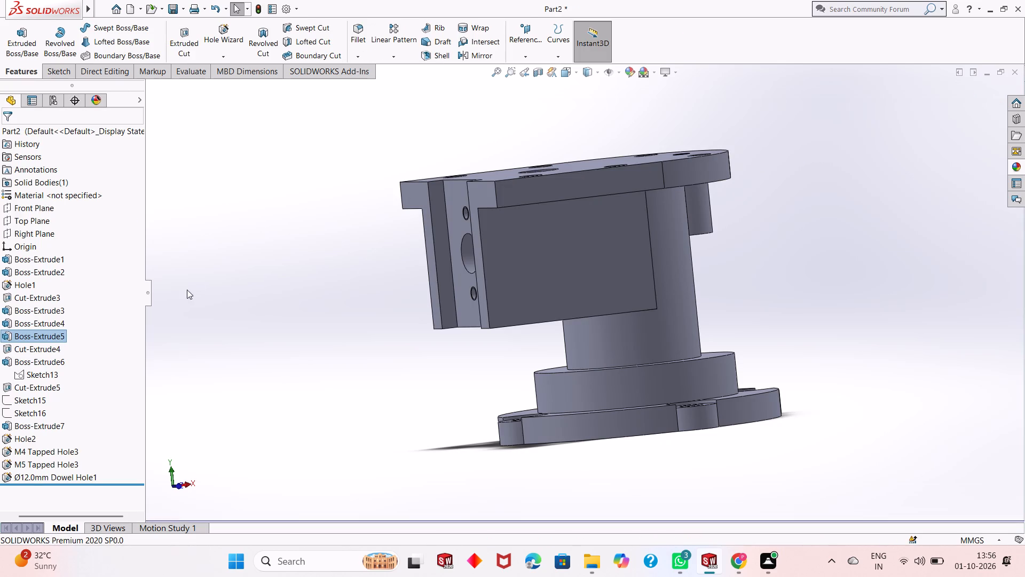
Edit the side block's profile, Sketch13 of Boss-Extrude6, setting the rectangle's height to 30 mm, and exit the sketch.
left_click(39, 363)
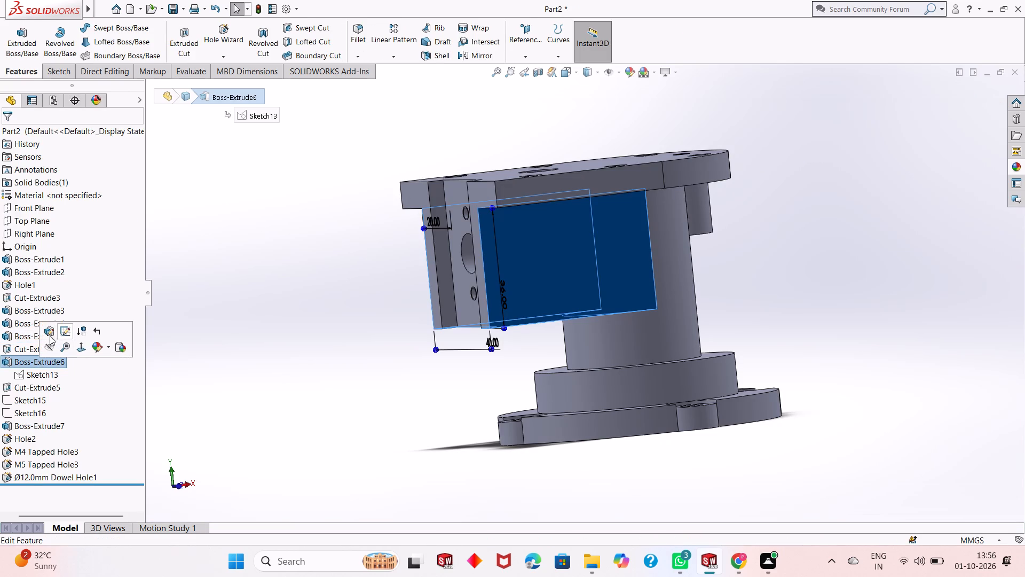
left_click(64, 334)
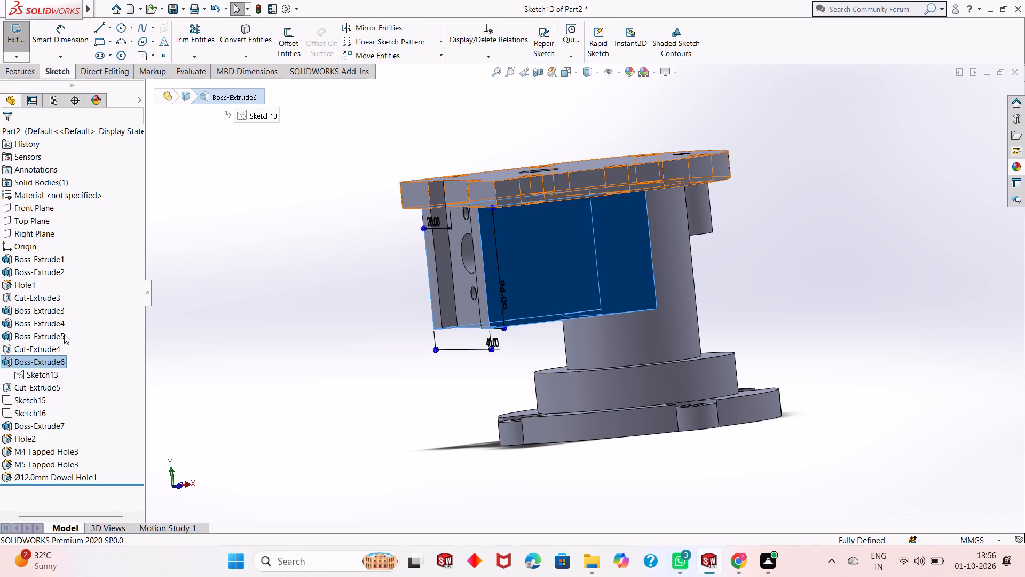
middle_click_drag(337, 338, 388, 333)
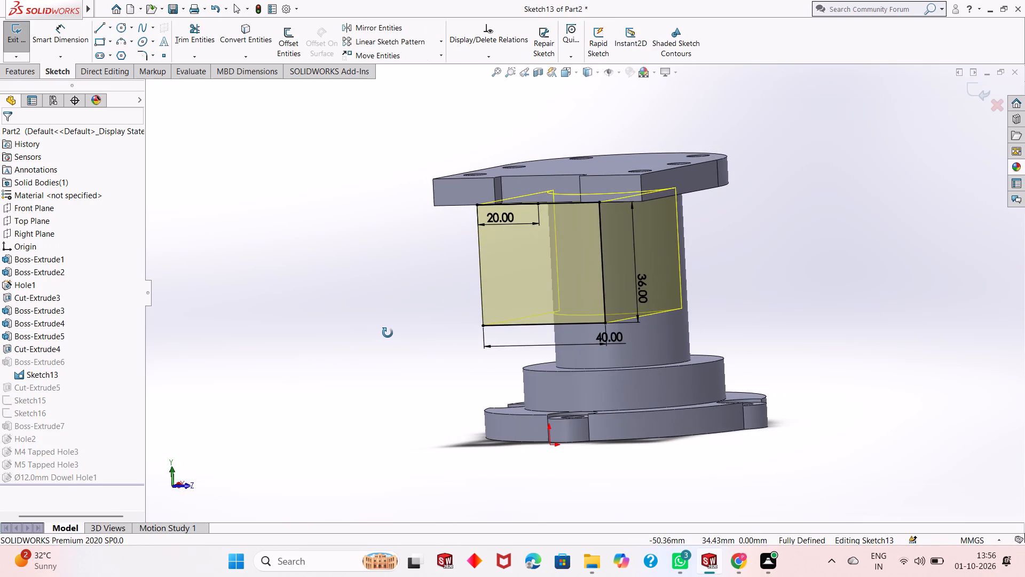
middle_click_drag(388, 333, 397, 335)
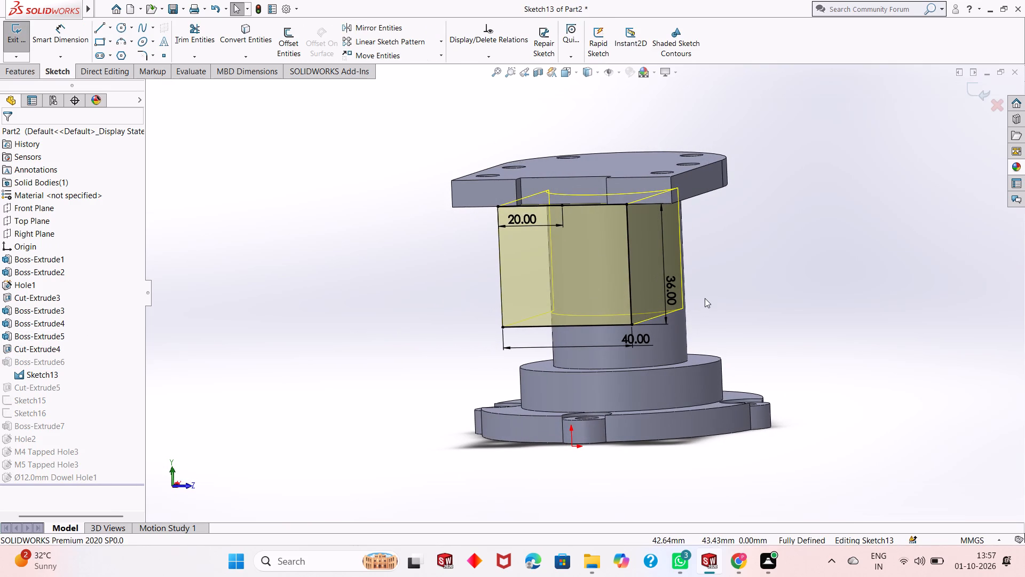
middle_click_drag(706, 299, 716, 301)
scroll(688, 300, "down", 1)
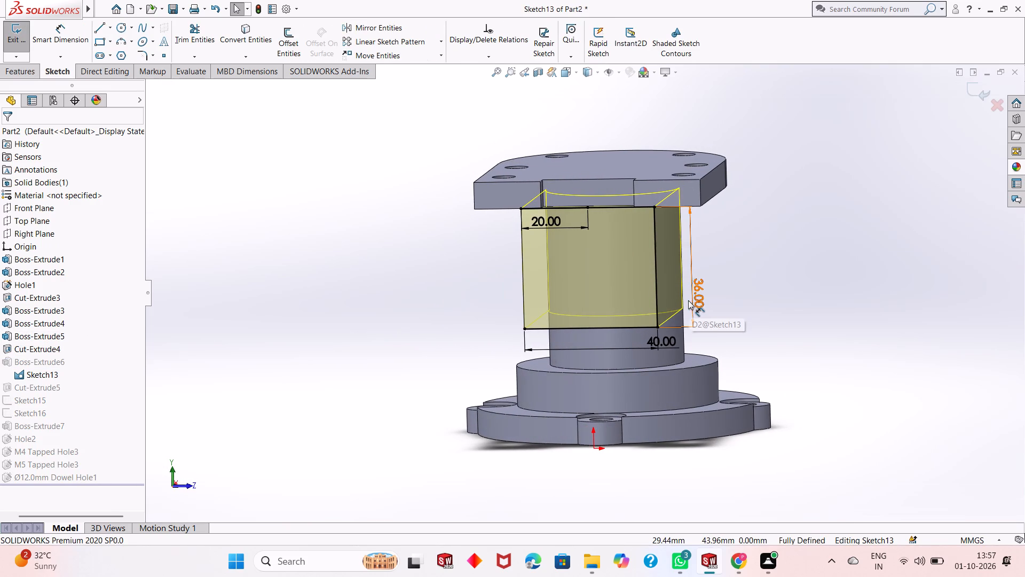
scroll(688, 300, "down", 1)
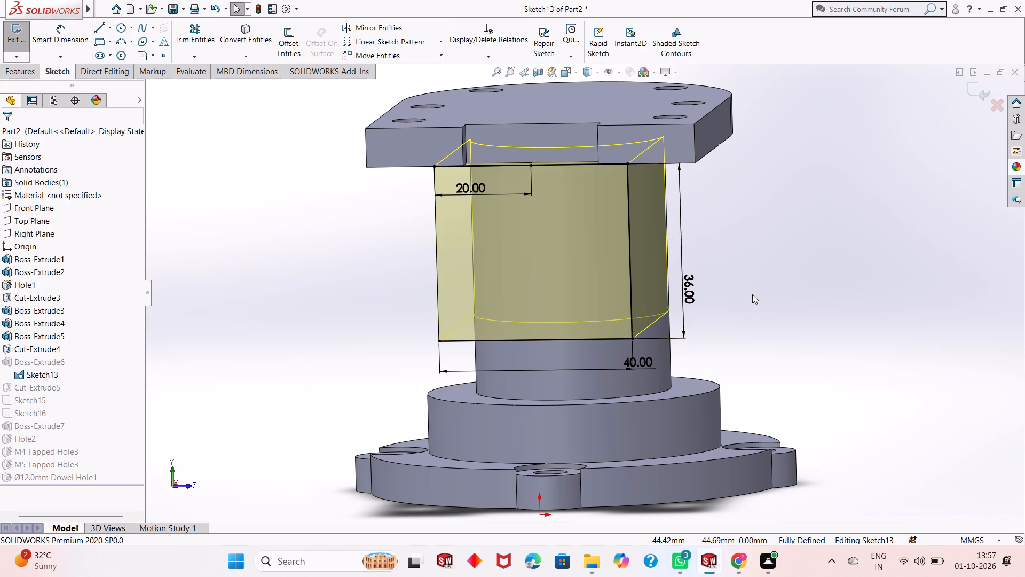
middle_click_drag(750, 275, 738, 268)
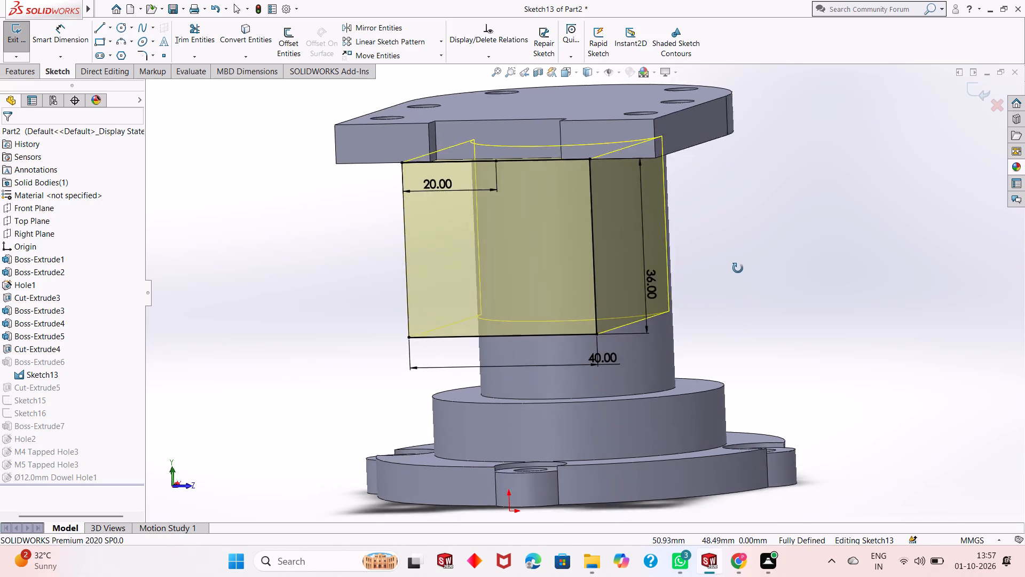
middle_click_drag(738, 268, 744, 279)
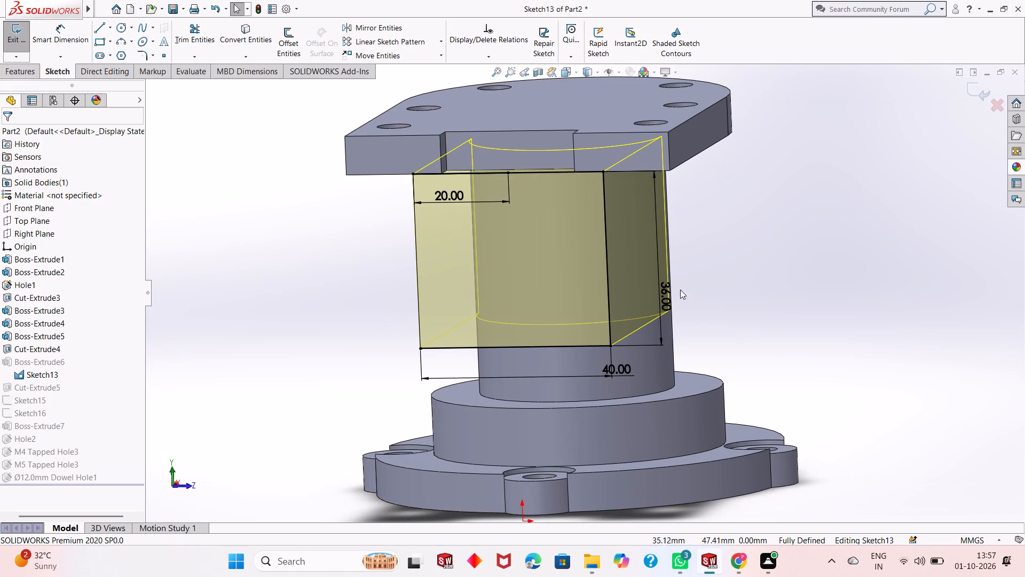
double_click(667, 304)
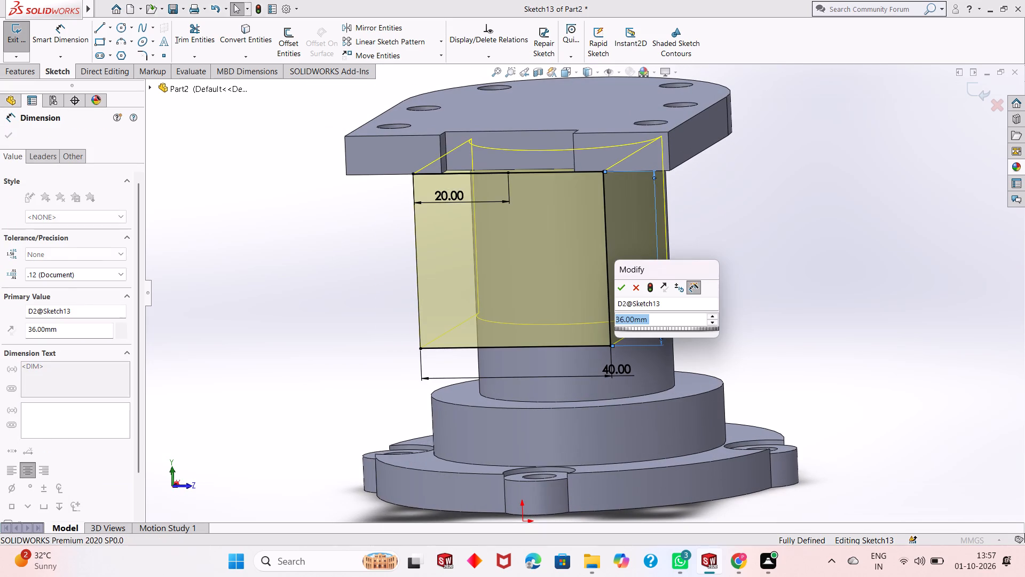
type("30")
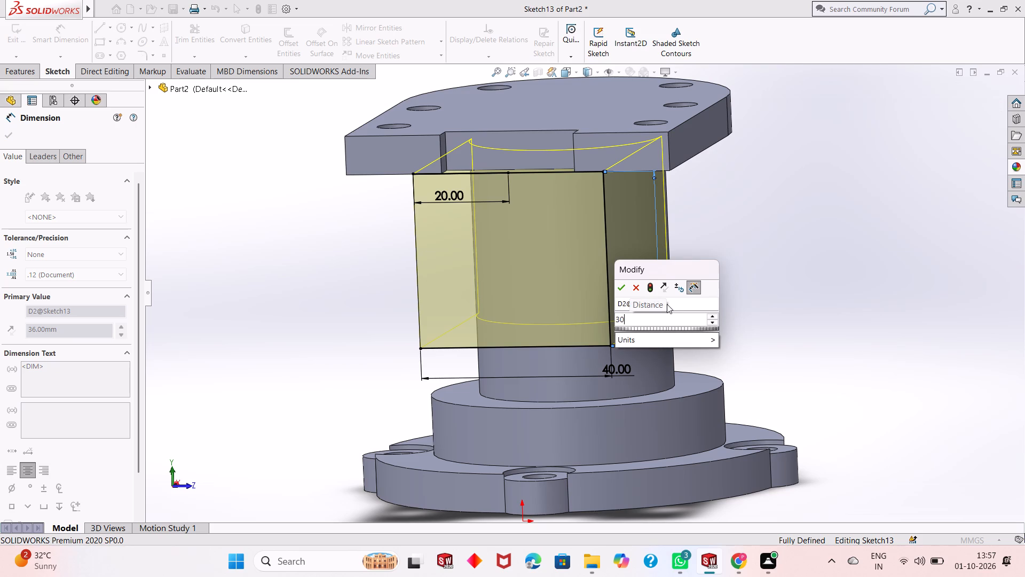
key("Return")
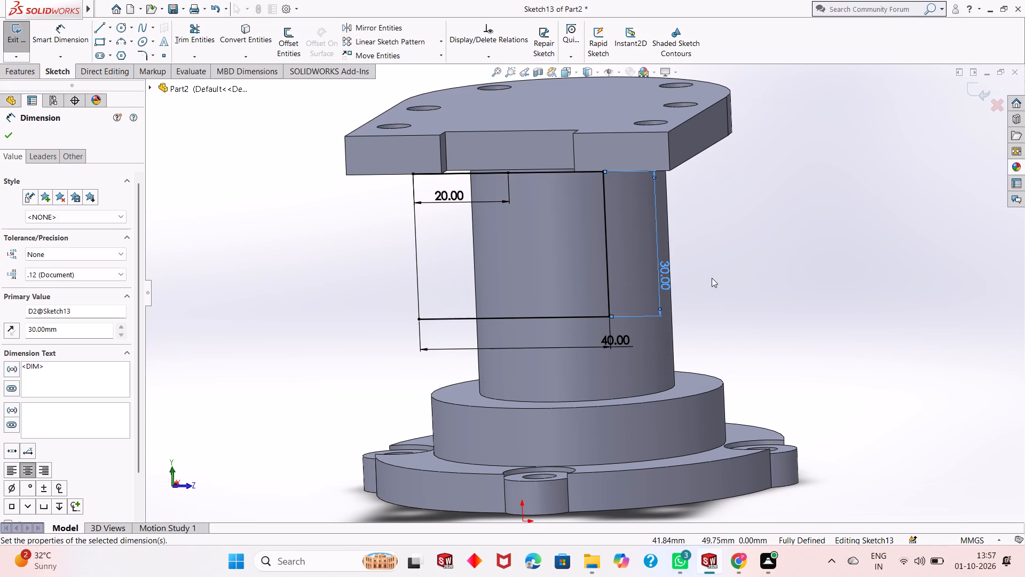
left_click(9, 137)
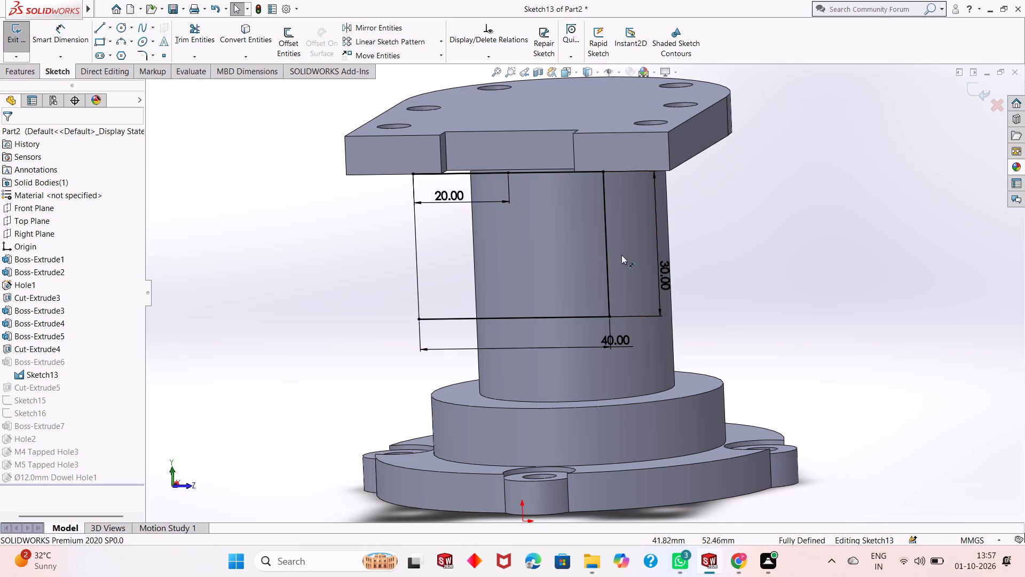
left_click(979, 95)
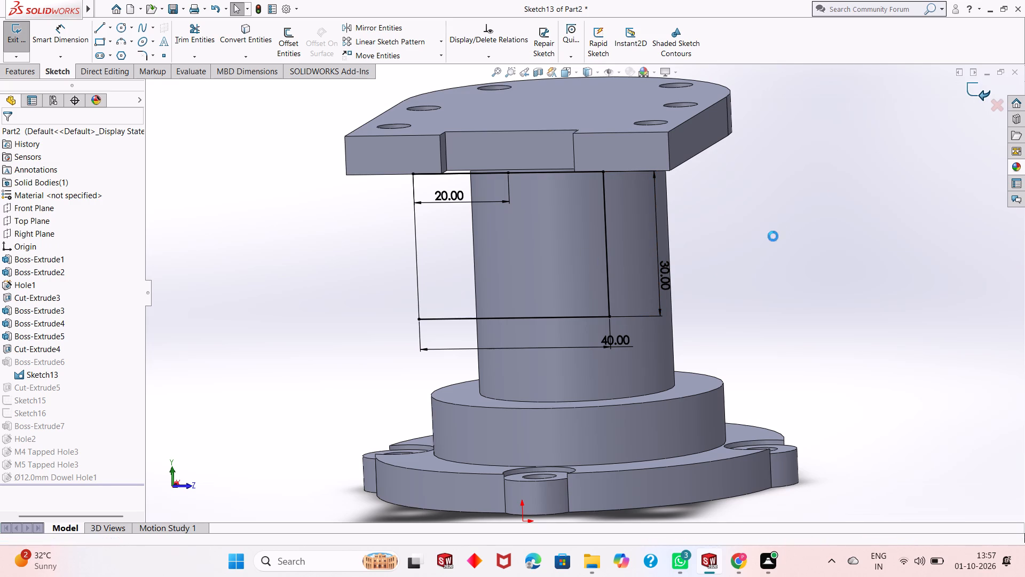
middle_click_drag(790, 290, 772, 291)
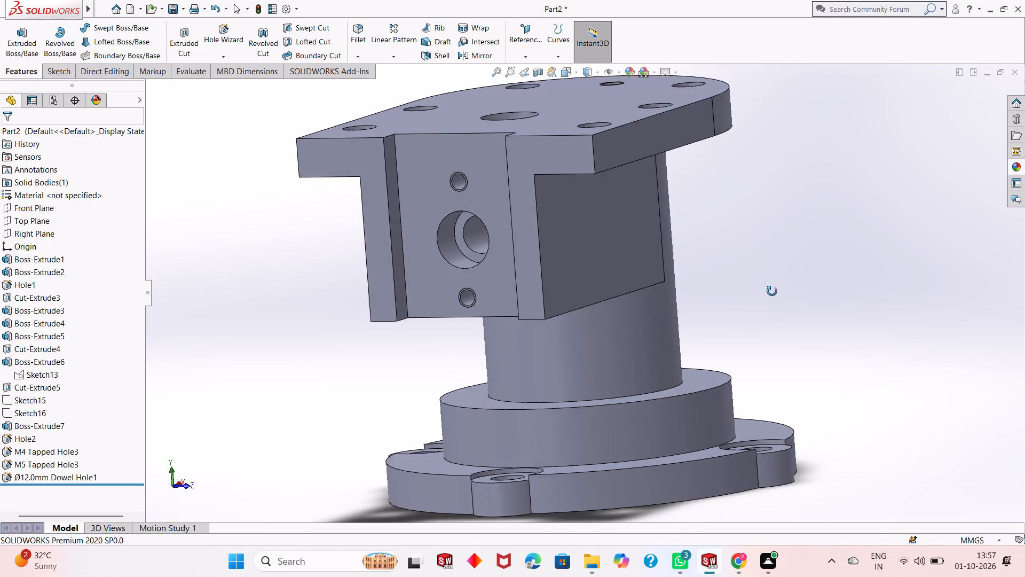
Apply a section view of the part through the Front Plane with 0 mm offset and keep it active.
middle_click_drag(772, 291, 714, 261)
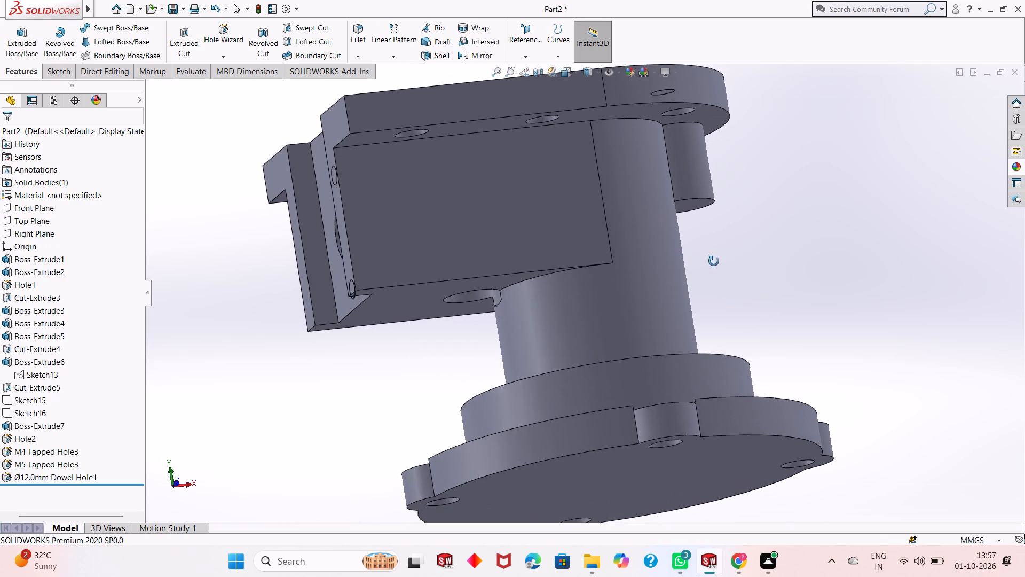
middle_click_drag(714, 261, 797, 302)
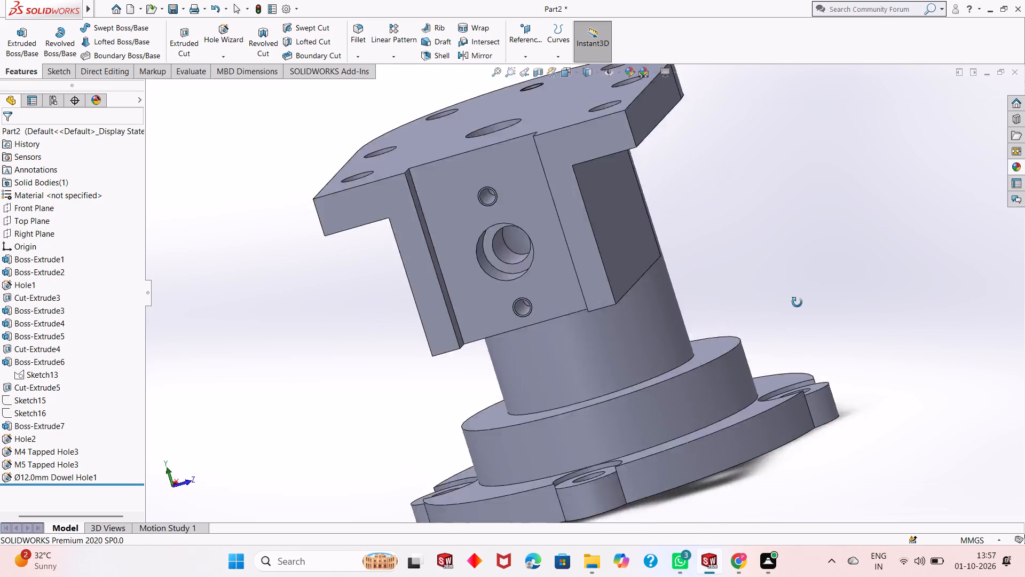
middle_click_drag(797, 302, 767, 280)
scroll(495, 280, "up", 1)
left_click(538, 77)
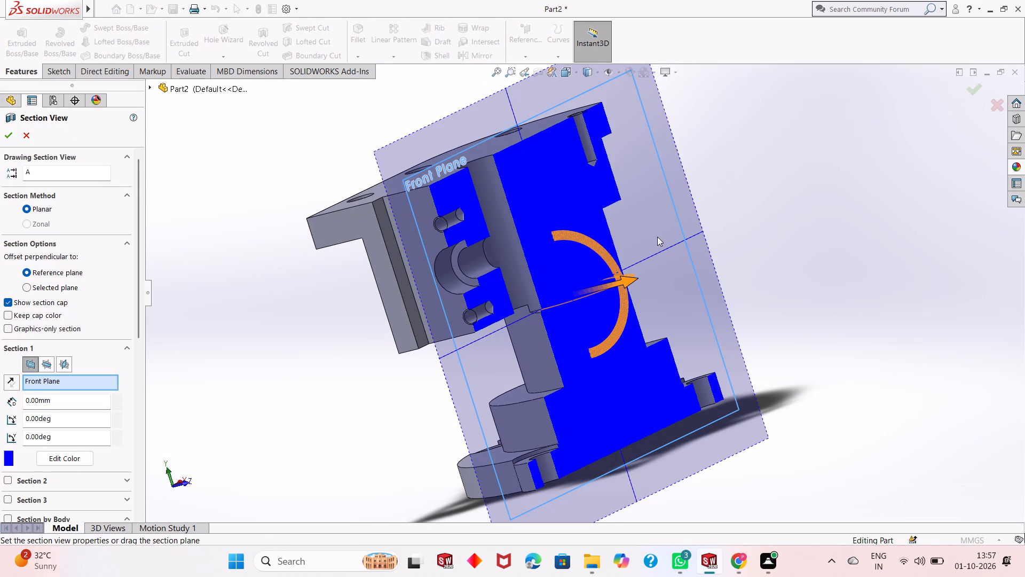
left_click(7, 131)
Create a reference plane parallel to the Front Plane with a 0 mm offset.
key("ctrl+8")
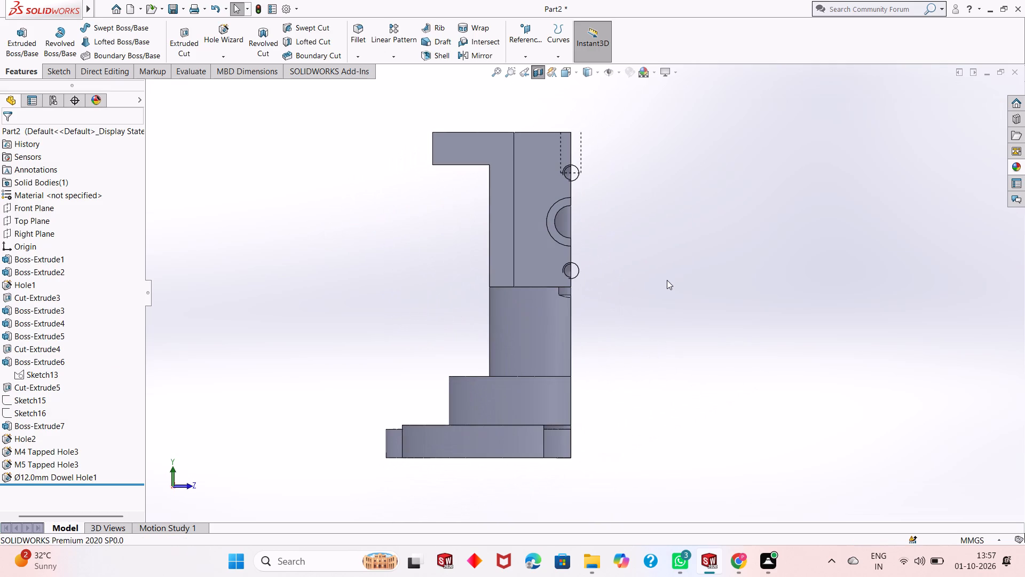
middle_click_drag(667, 280, 610, 296)
left_click(610, 296)
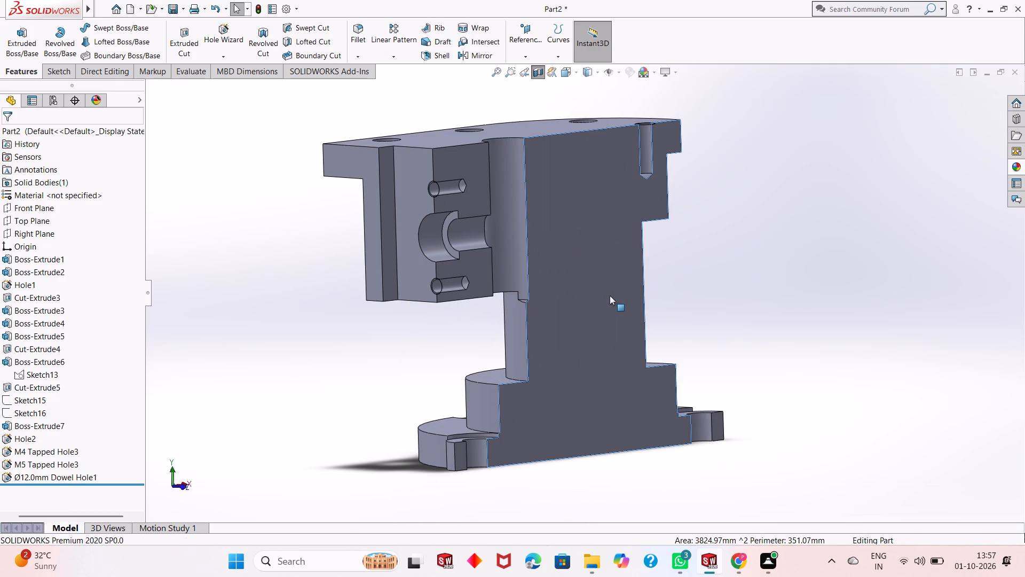
key("ctrl+8")
key("Escape")
key("Escape")
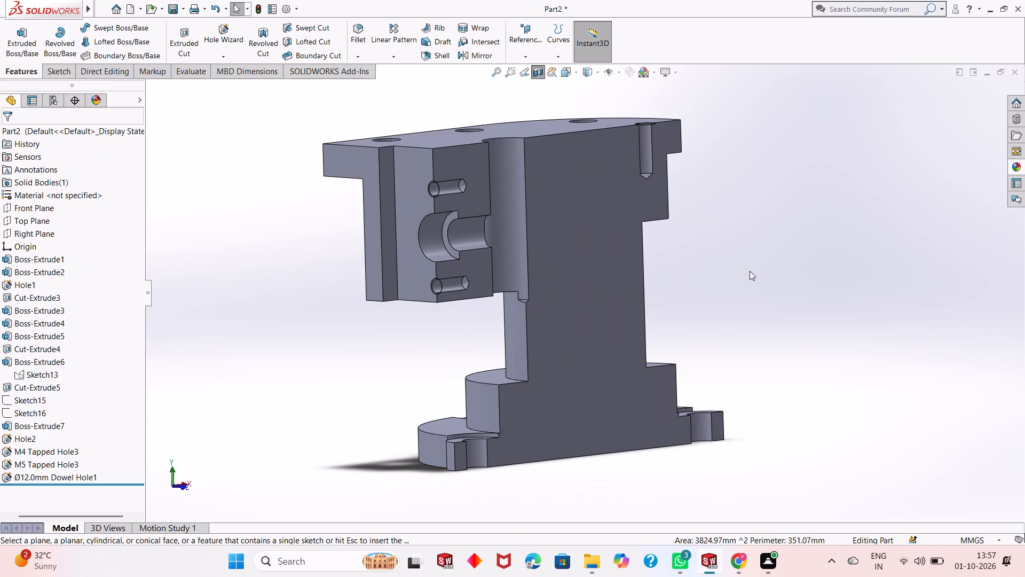
key("ctrl+8")
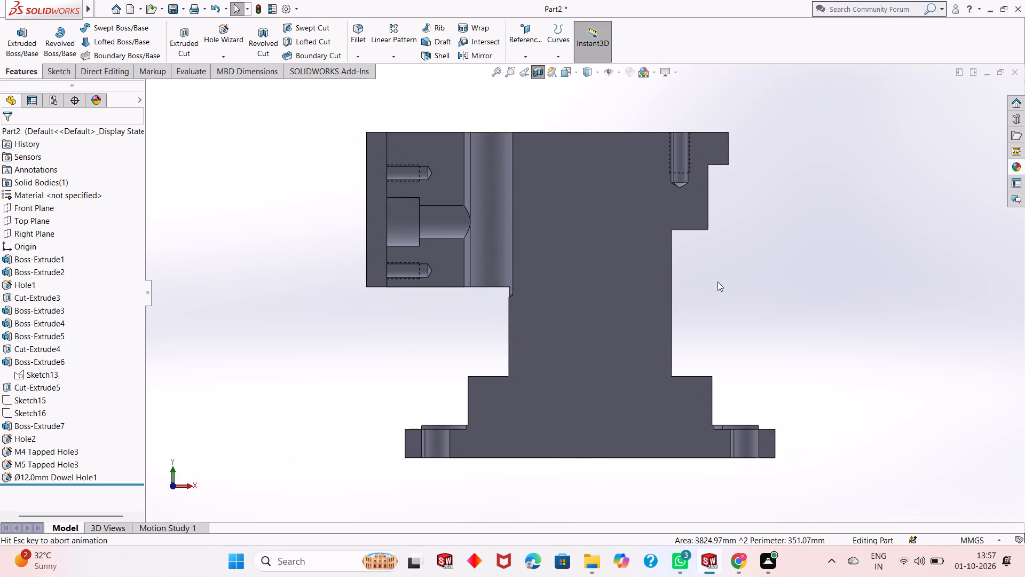
scroll(484, 182, "up", 1)
scroll(456, 169, "down", 1)
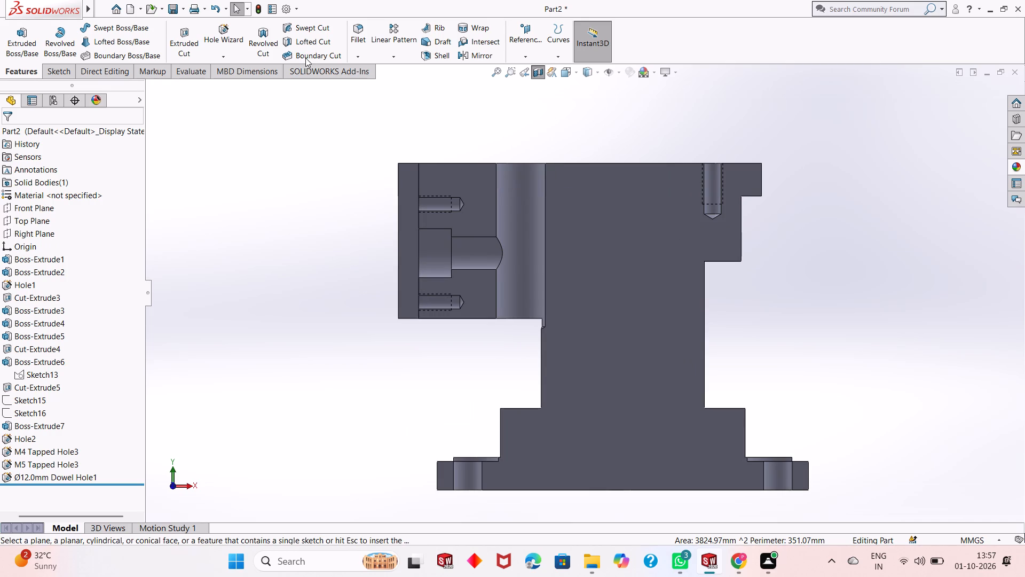
left_click(60, 72)
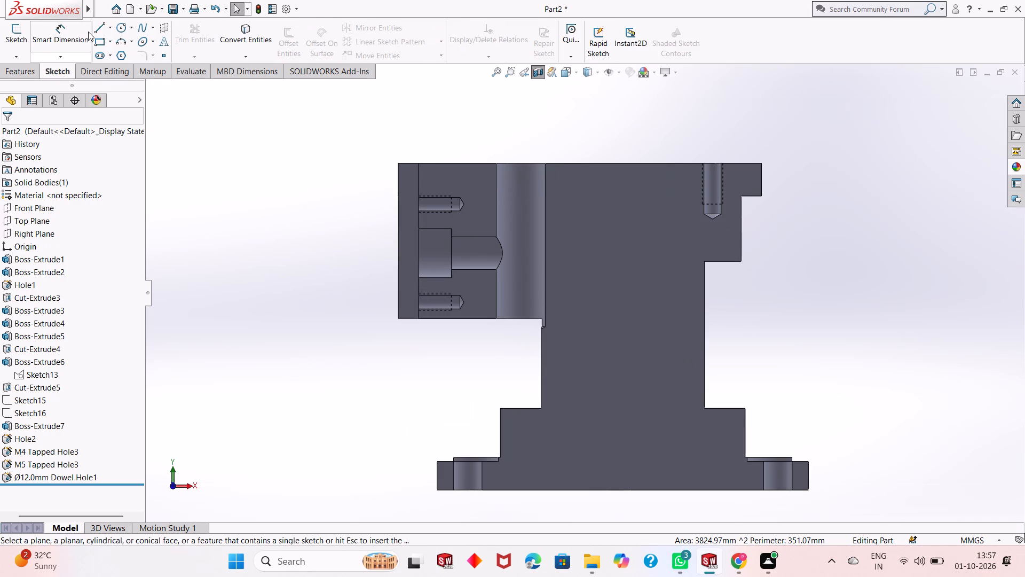
left_click(7, 71)
left_click(527, 45)
left_click(527, 64)
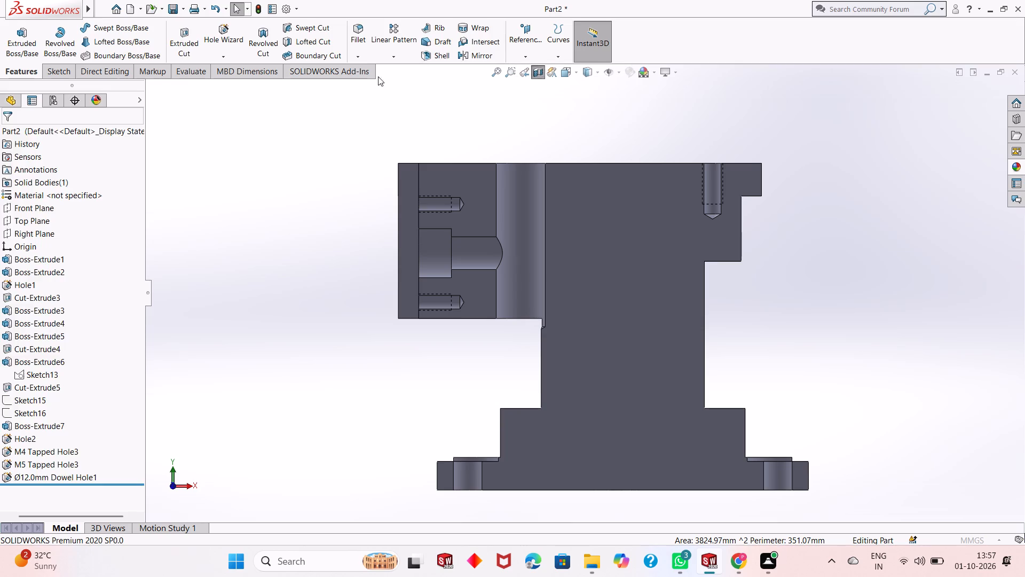
left_click(175, 79)
left_click(175, 83)
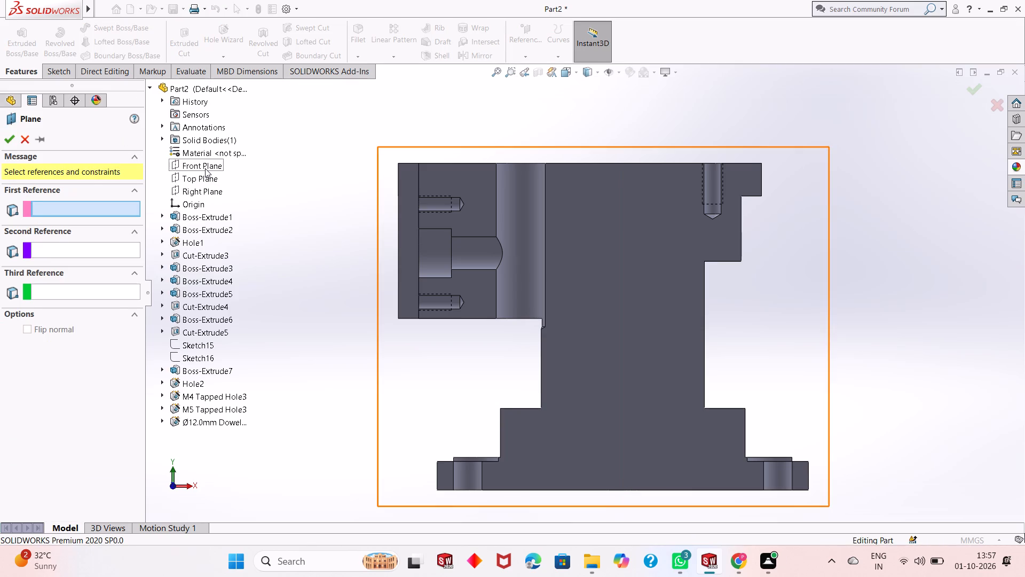
left_click(205, 168)
double_click(59, 300)
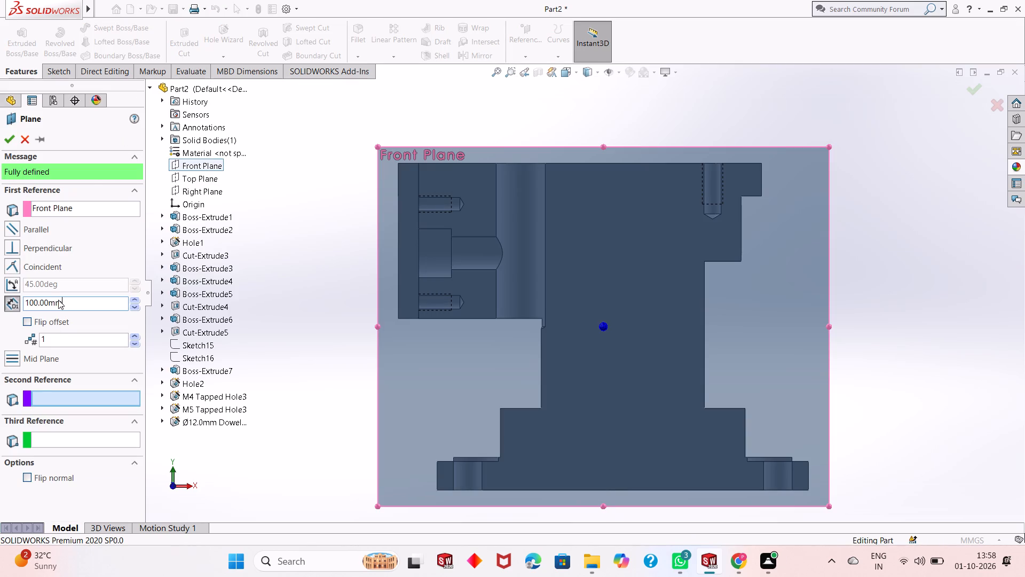
key("0")
key("Return")
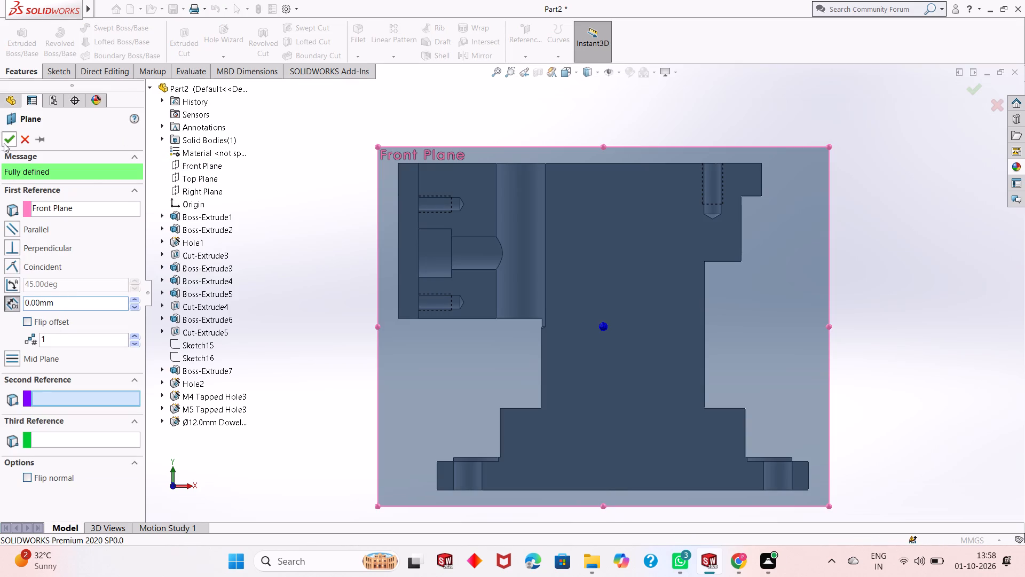
left_click(4, 143)
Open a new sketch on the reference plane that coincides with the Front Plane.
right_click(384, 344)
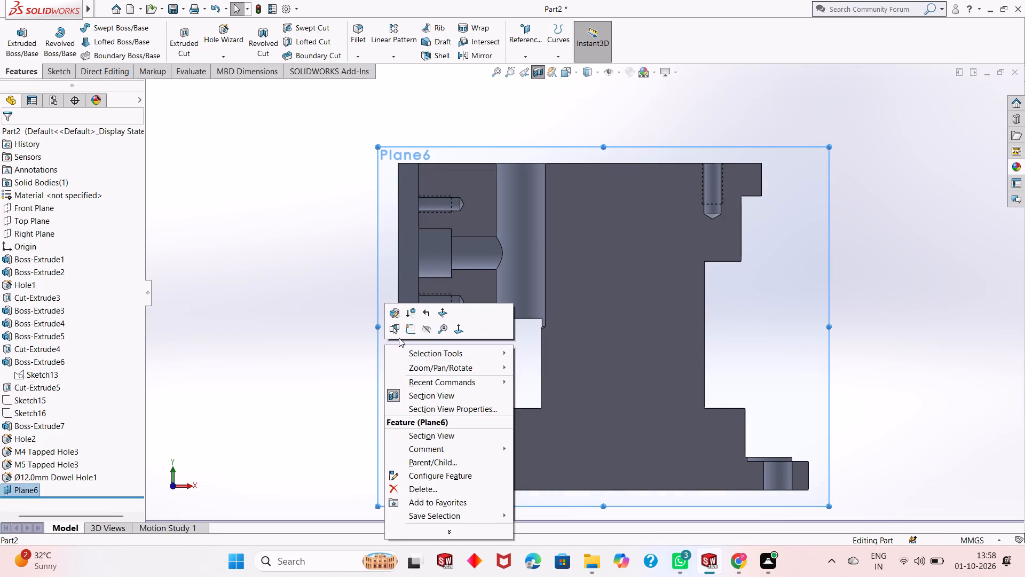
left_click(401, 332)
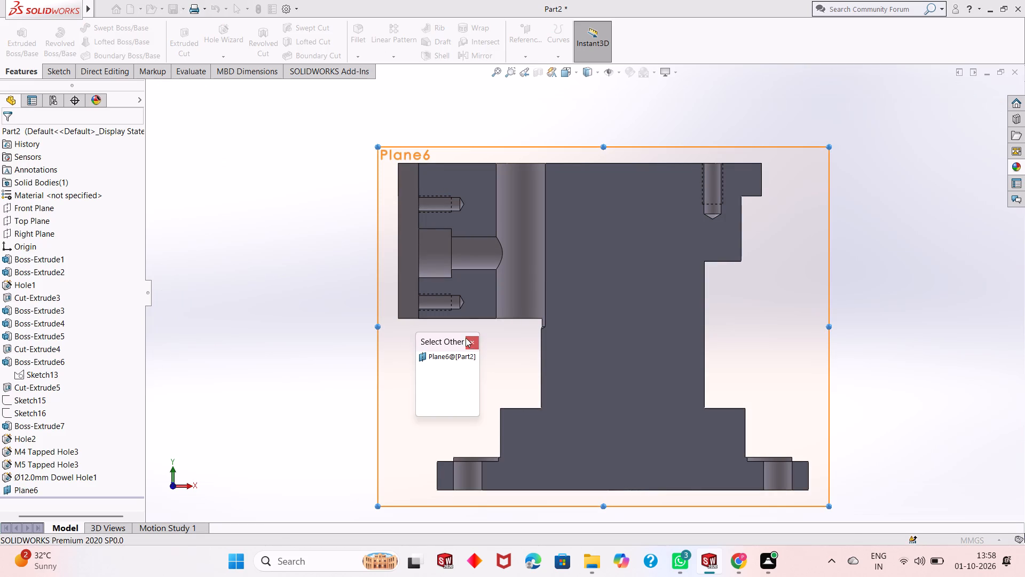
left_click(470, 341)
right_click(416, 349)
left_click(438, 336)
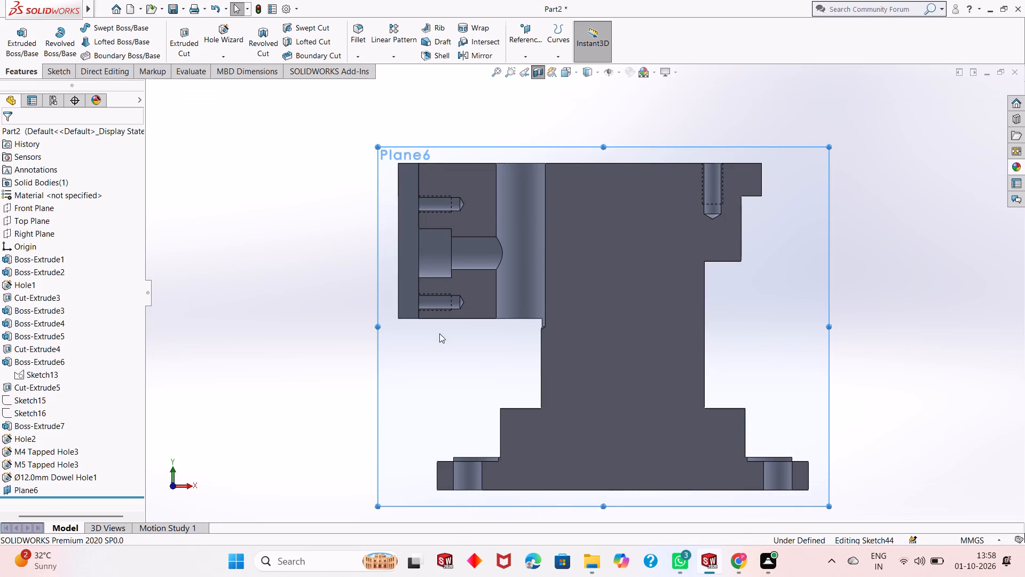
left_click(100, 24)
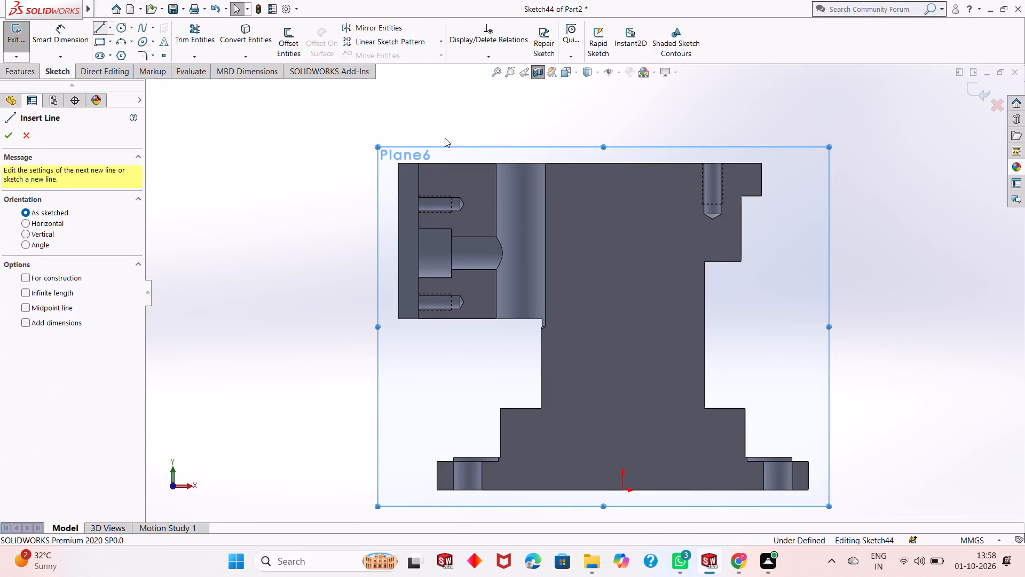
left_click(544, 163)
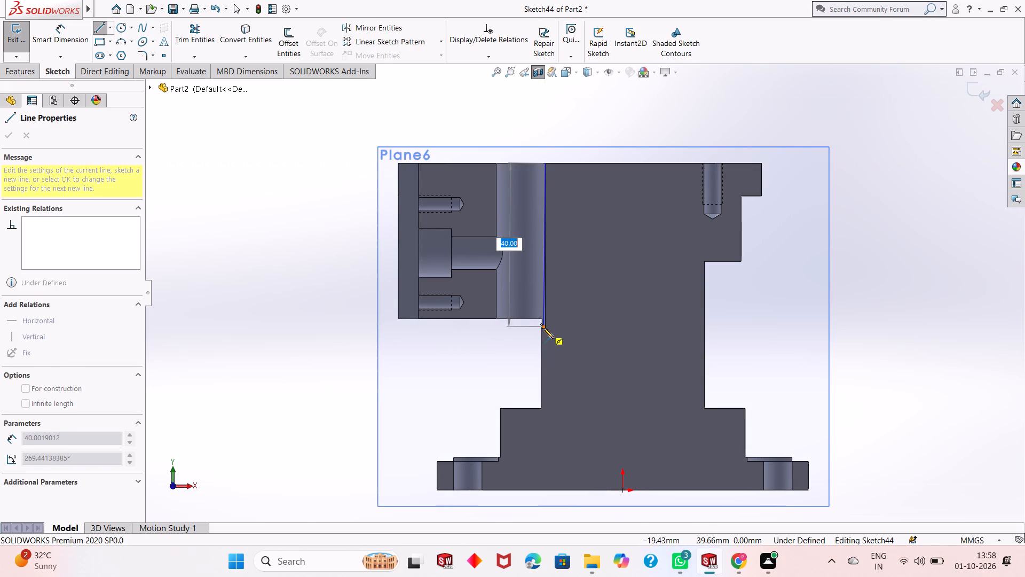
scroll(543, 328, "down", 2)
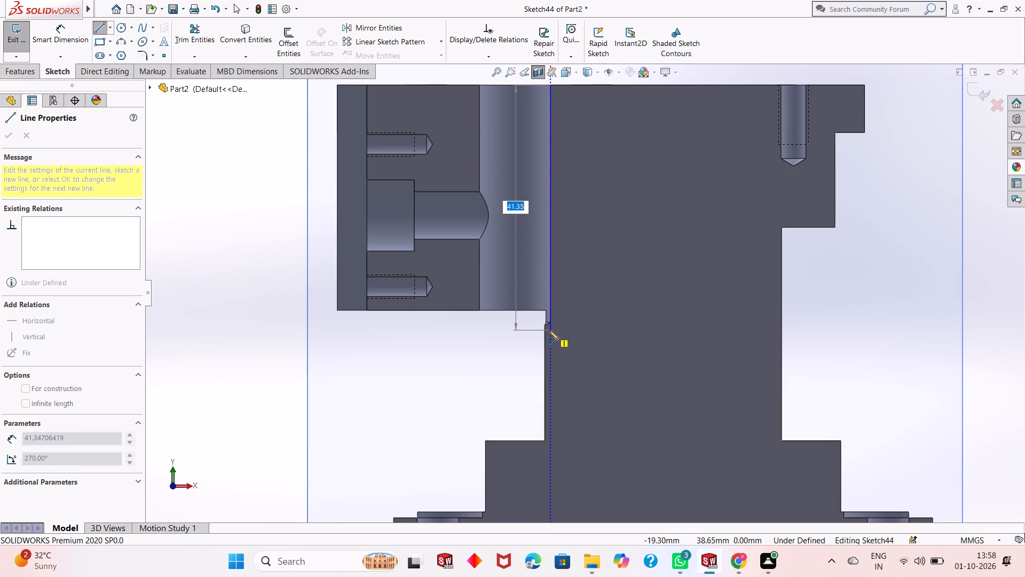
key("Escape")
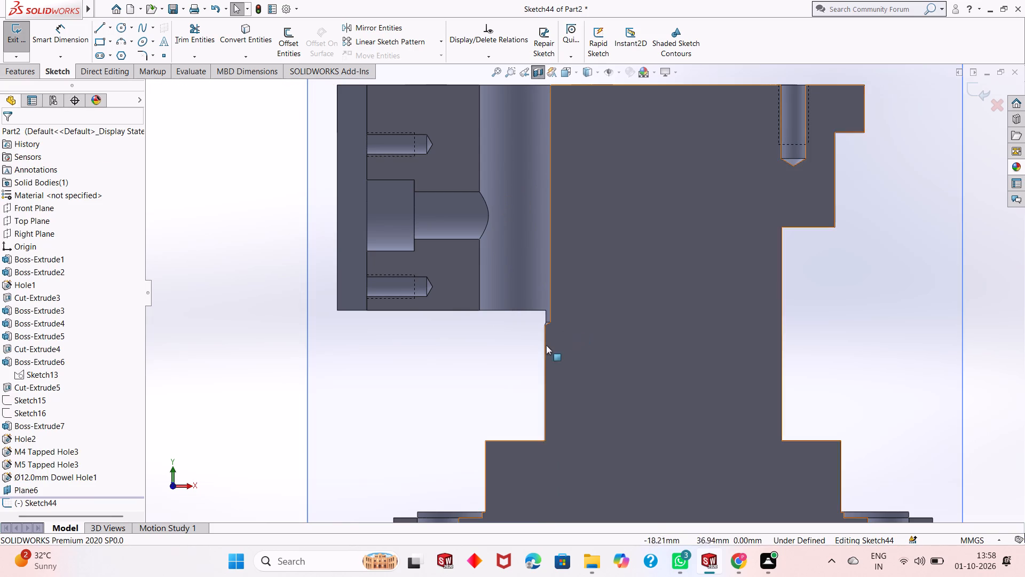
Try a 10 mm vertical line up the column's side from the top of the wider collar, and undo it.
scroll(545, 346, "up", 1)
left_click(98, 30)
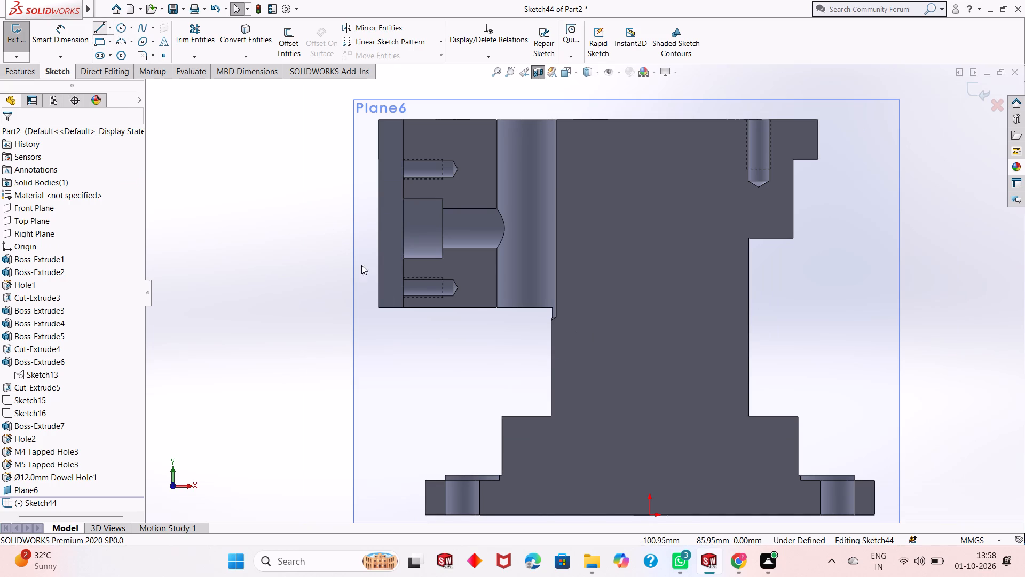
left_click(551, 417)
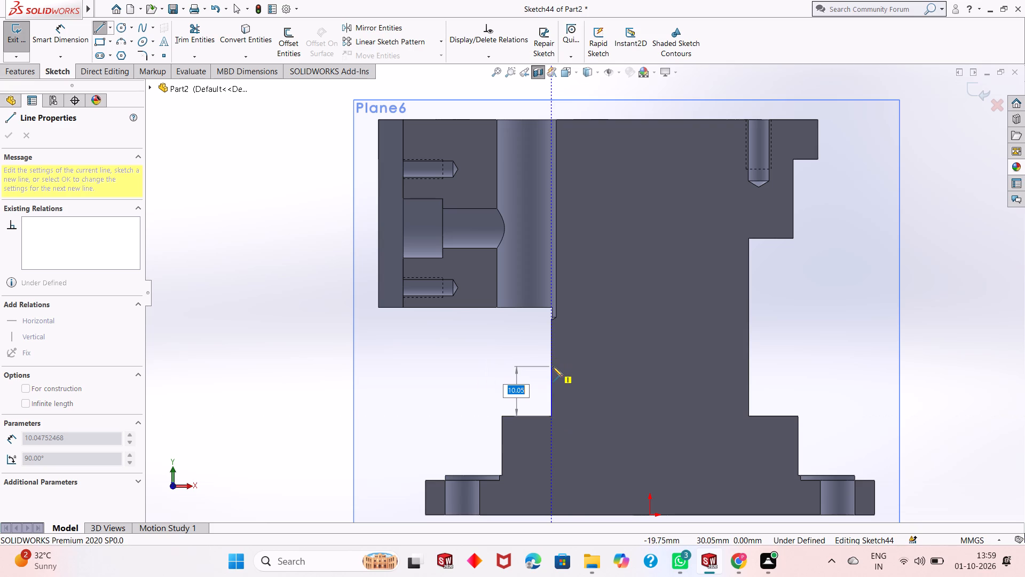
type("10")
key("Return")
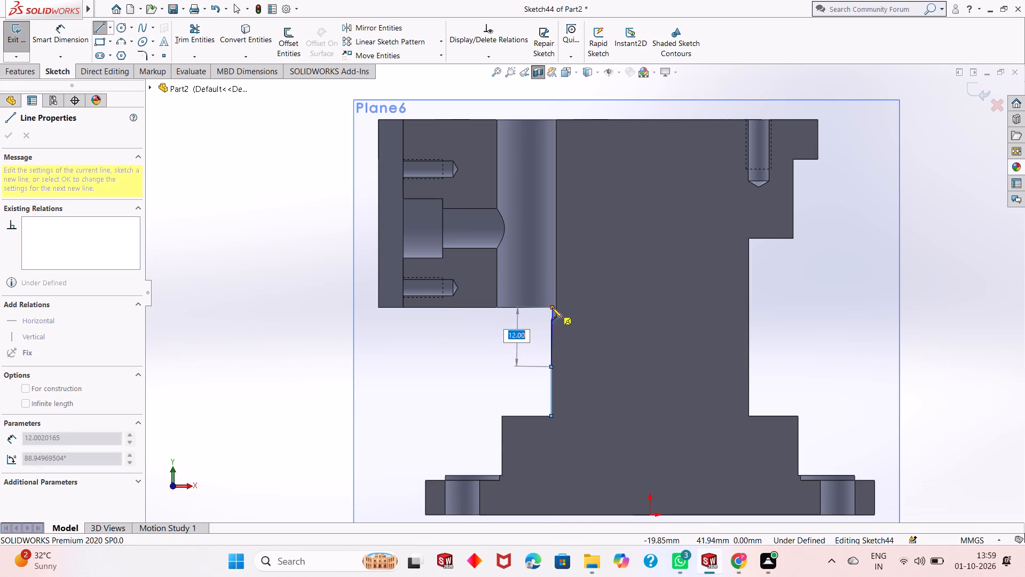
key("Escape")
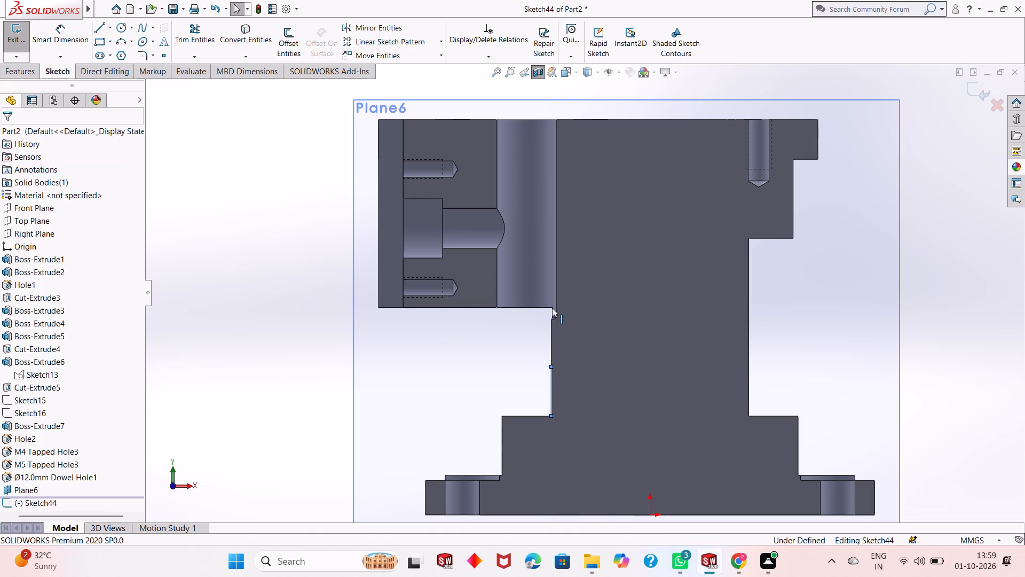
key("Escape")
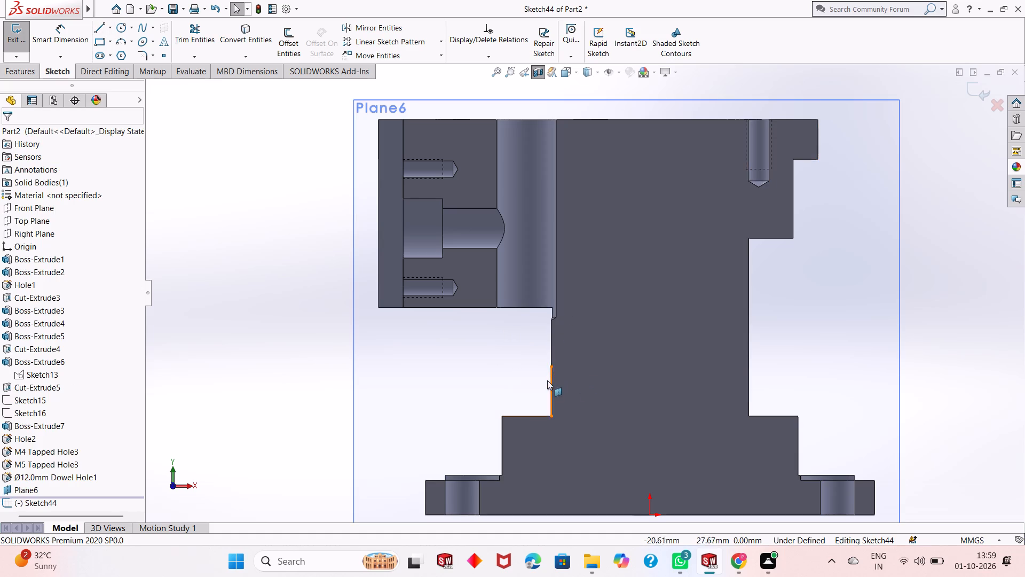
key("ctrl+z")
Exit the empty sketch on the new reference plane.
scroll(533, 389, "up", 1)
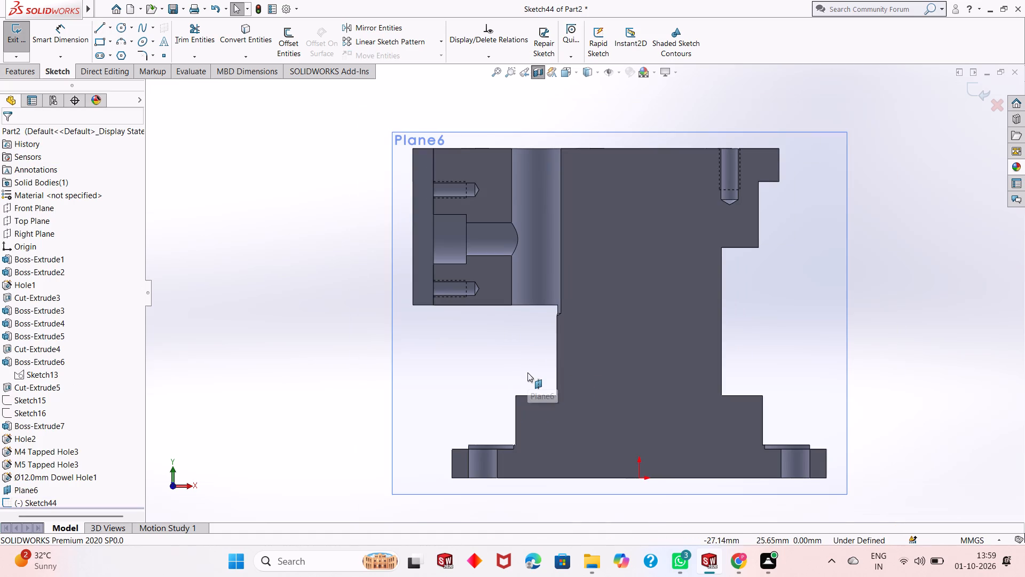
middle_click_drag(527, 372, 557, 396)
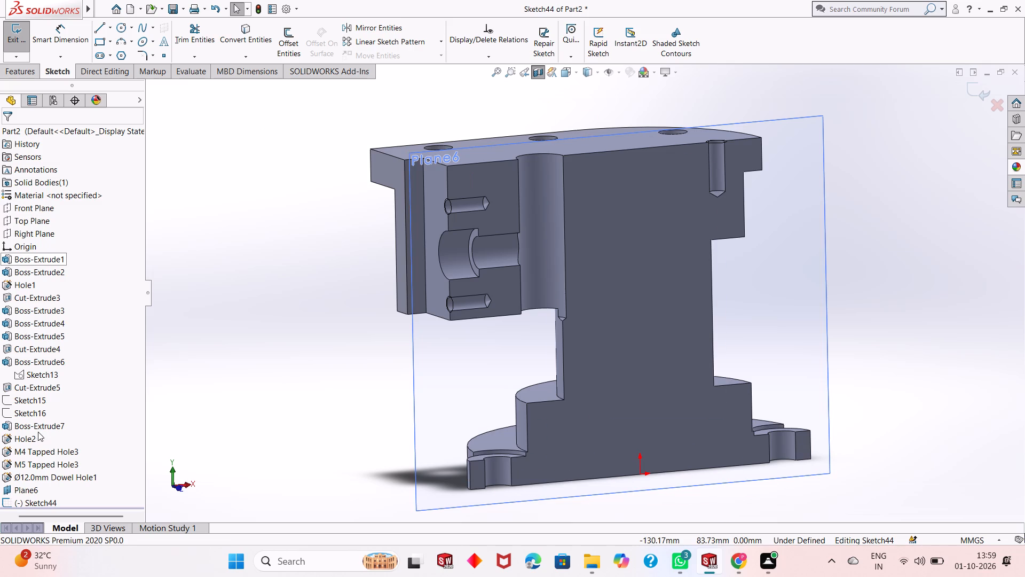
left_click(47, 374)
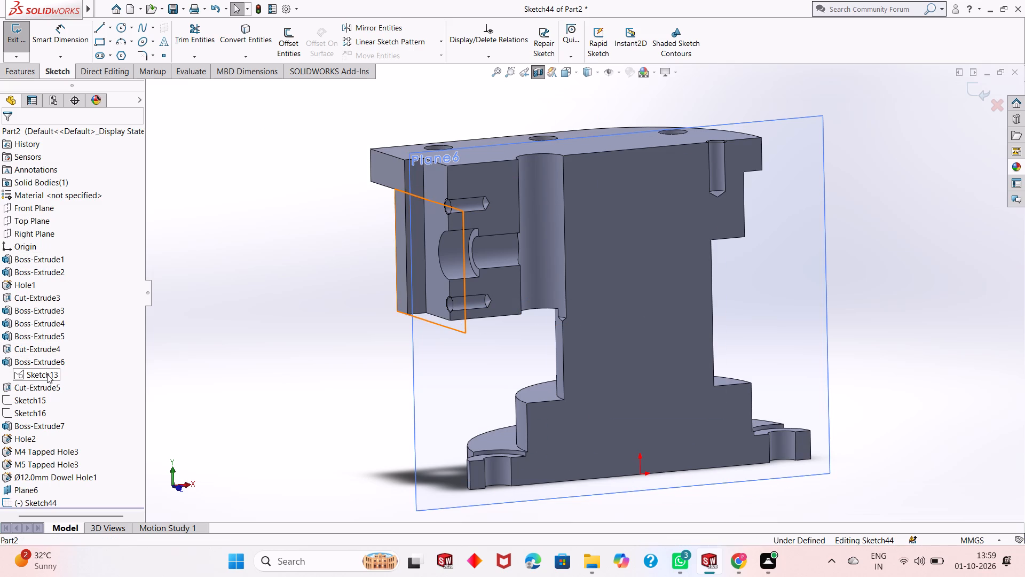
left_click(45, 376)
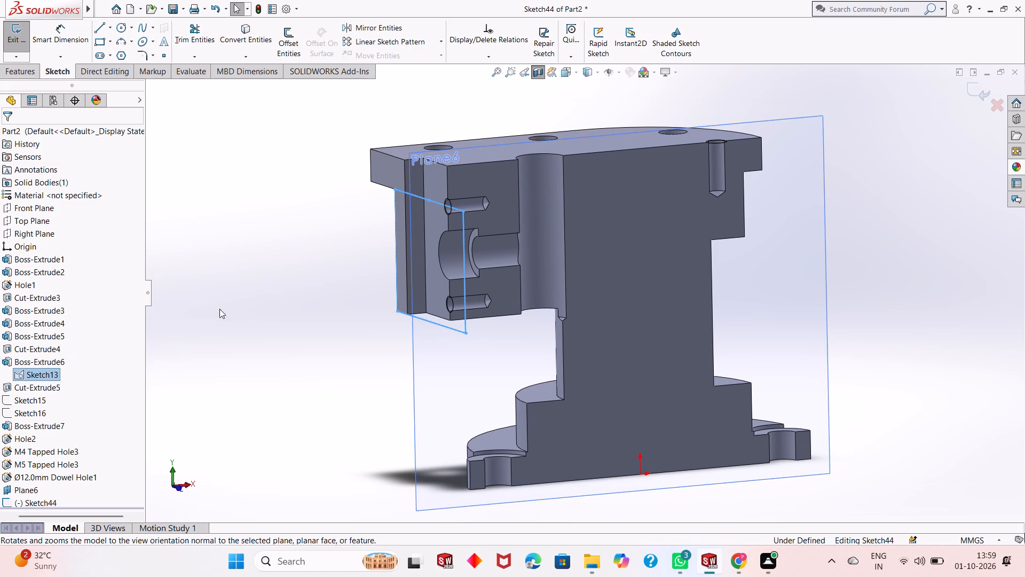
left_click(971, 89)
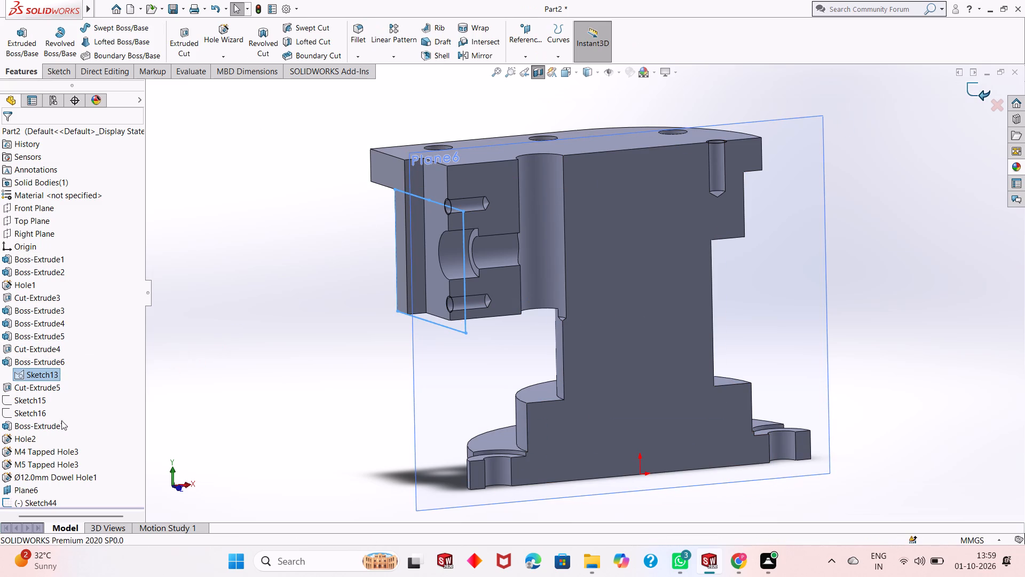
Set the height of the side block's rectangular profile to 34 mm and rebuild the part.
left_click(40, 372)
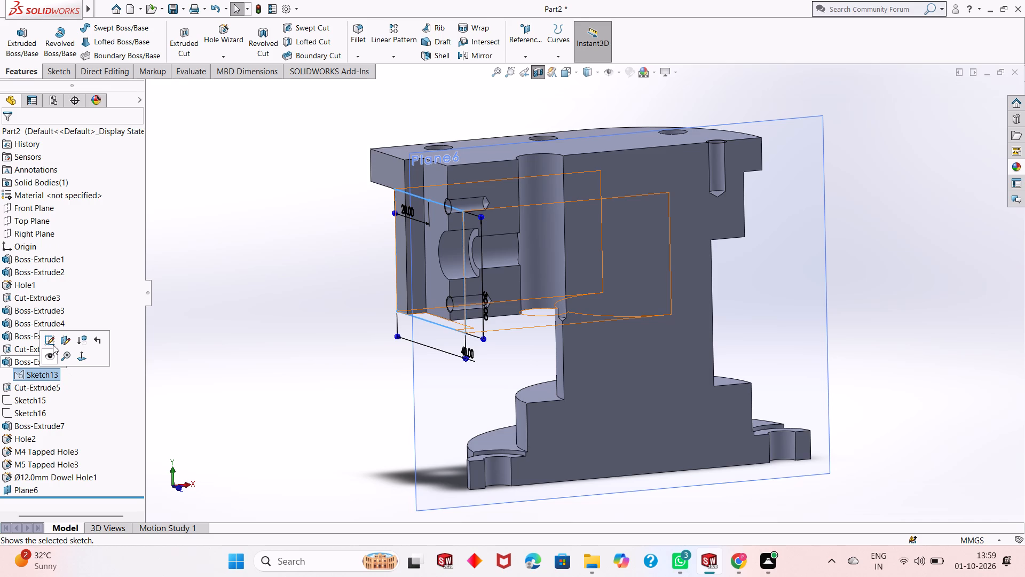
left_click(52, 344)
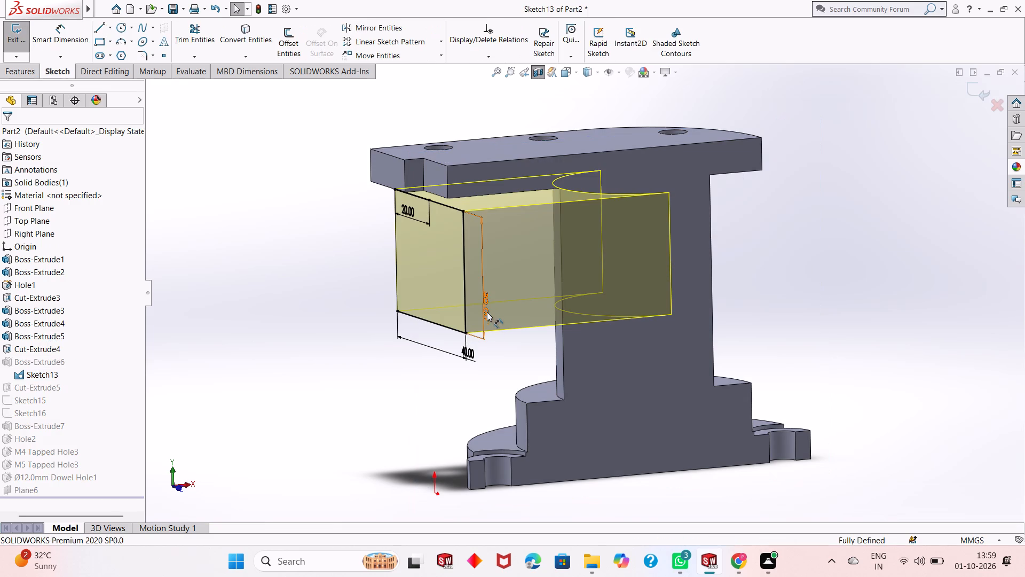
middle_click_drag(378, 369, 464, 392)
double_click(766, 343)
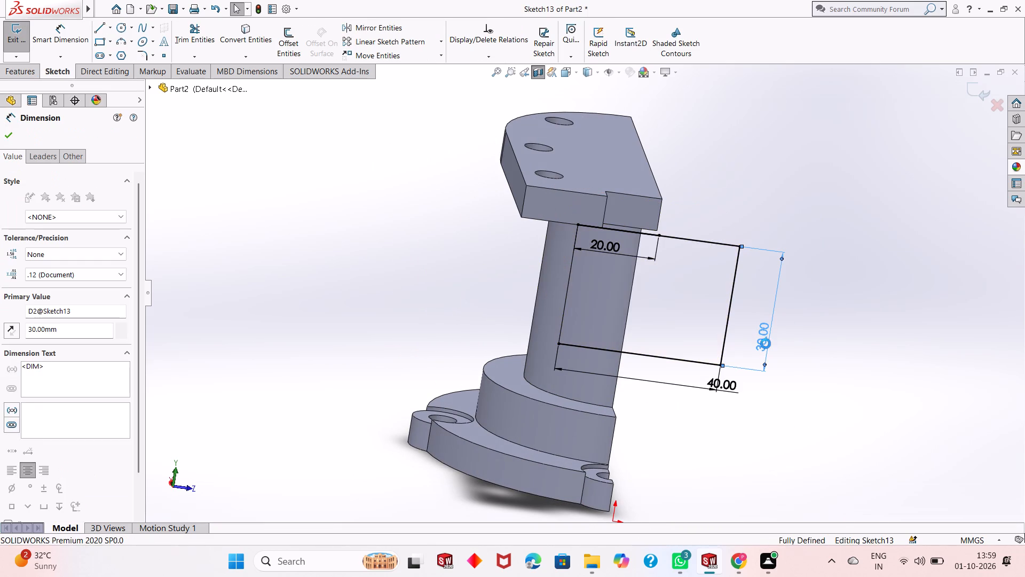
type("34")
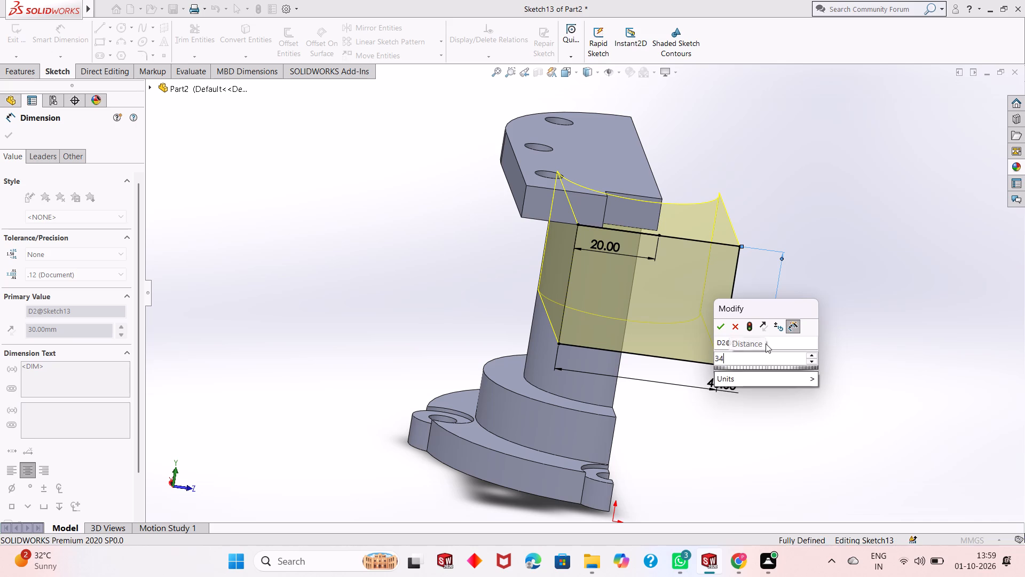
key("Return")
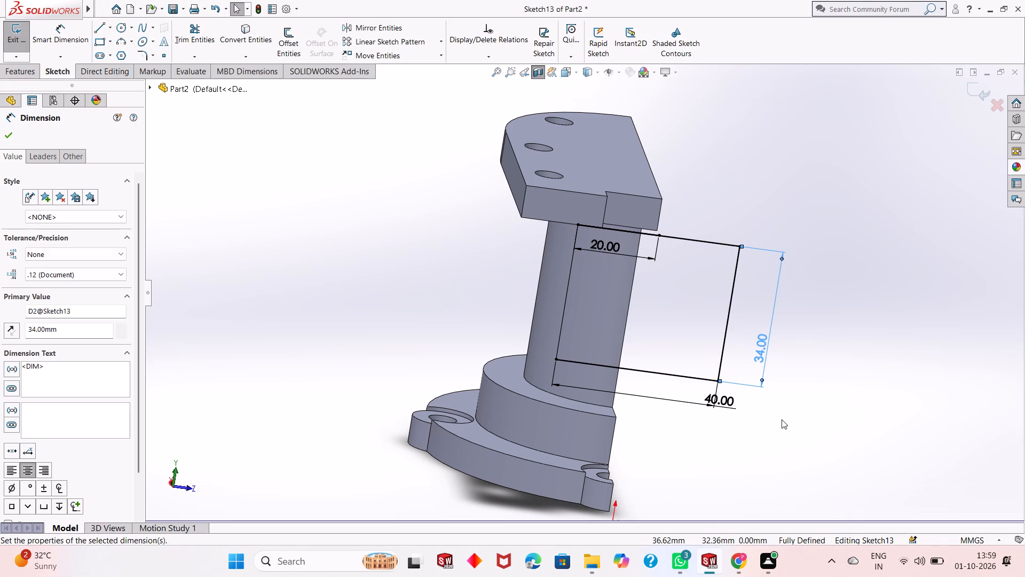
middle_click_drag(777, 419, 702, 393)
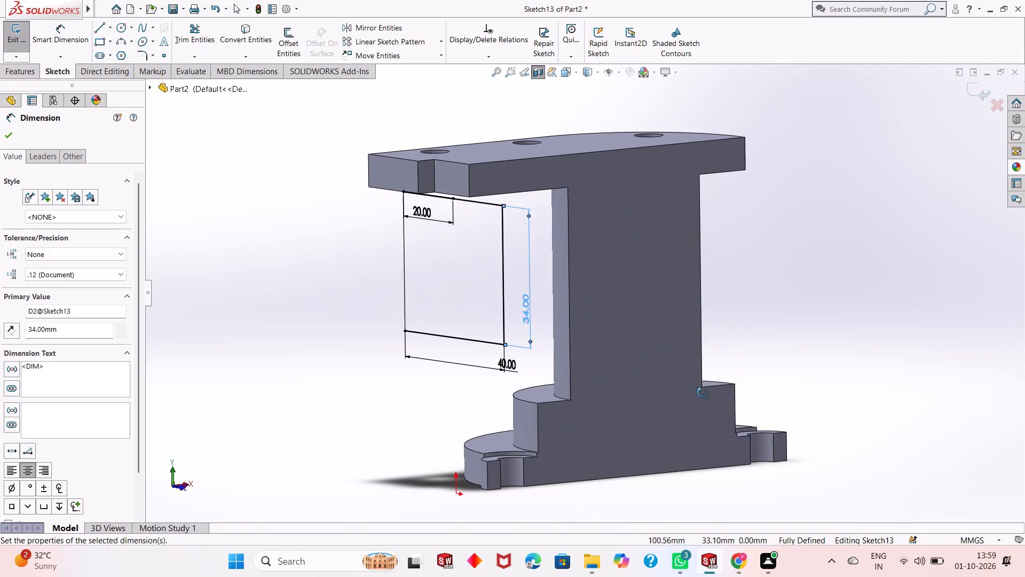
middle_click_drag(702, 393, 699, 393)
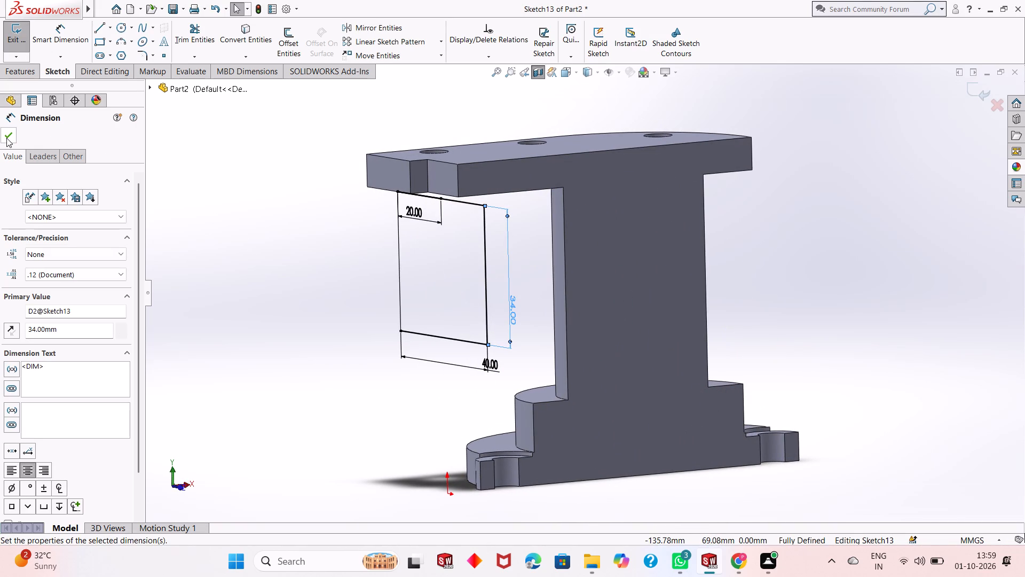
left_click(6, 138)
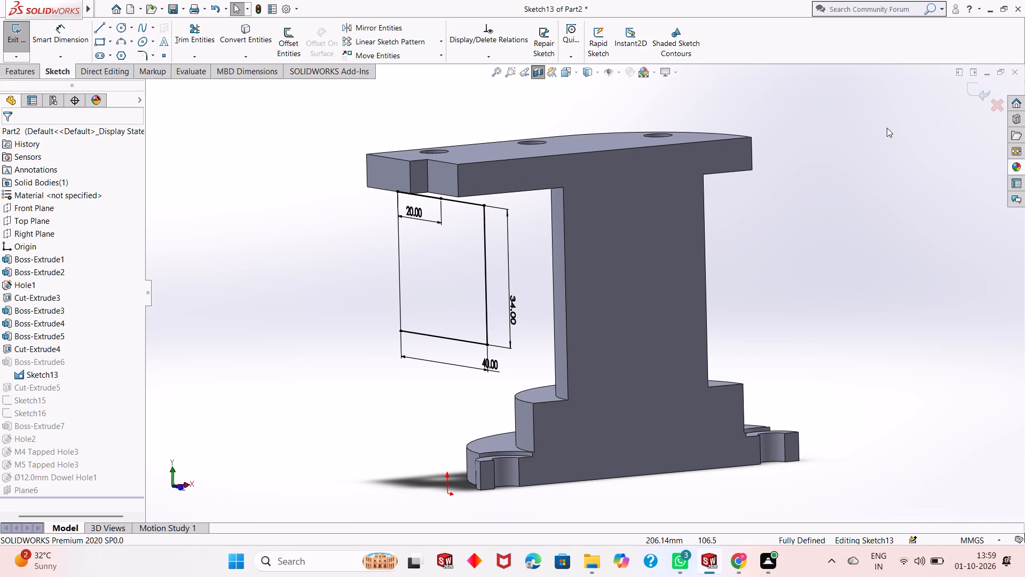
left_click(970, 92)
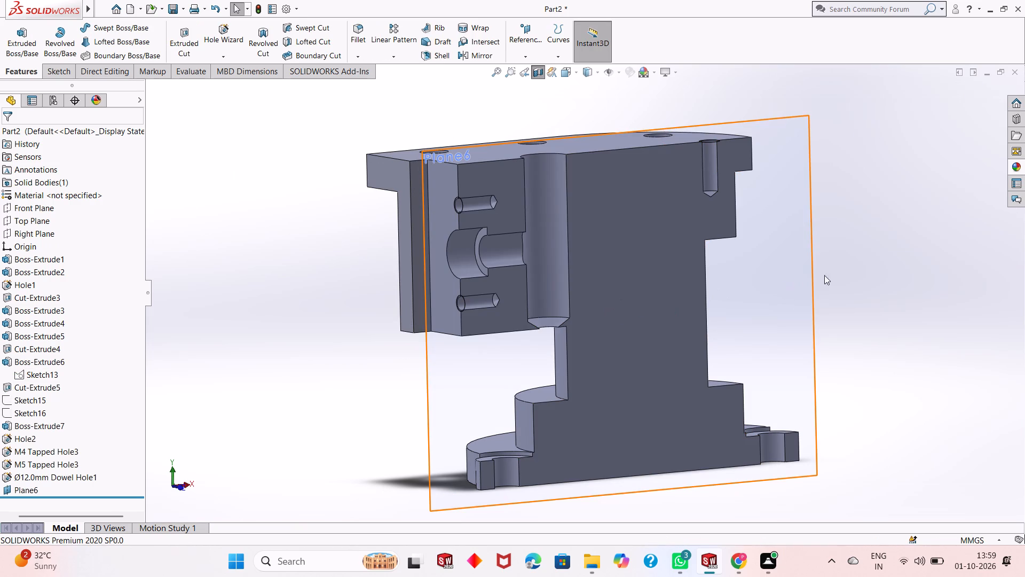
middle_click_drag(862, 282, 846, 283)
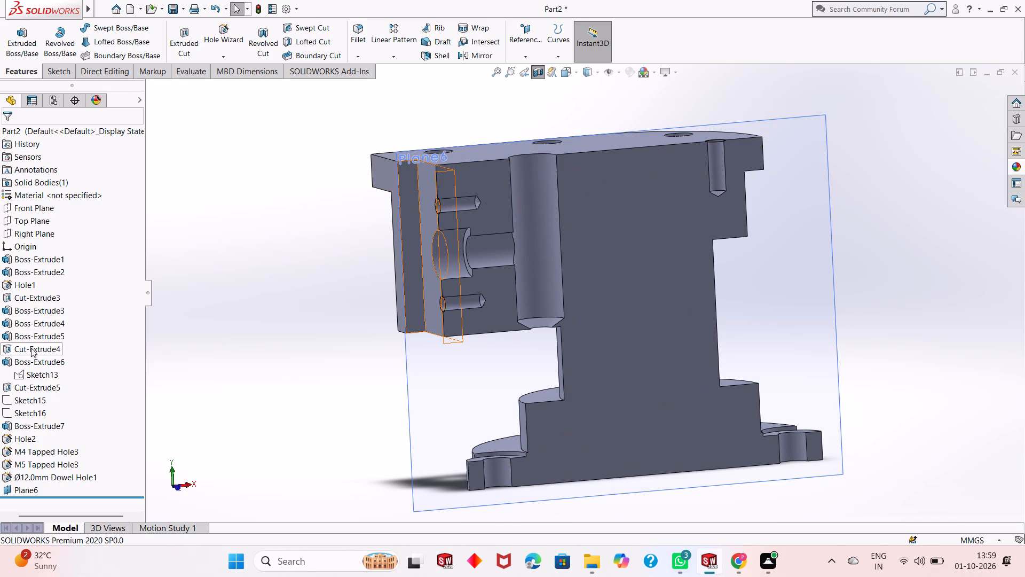
Set the height of the side block's rectangular profile to 36 mm and rebuild the part.
left_click(39, 371)
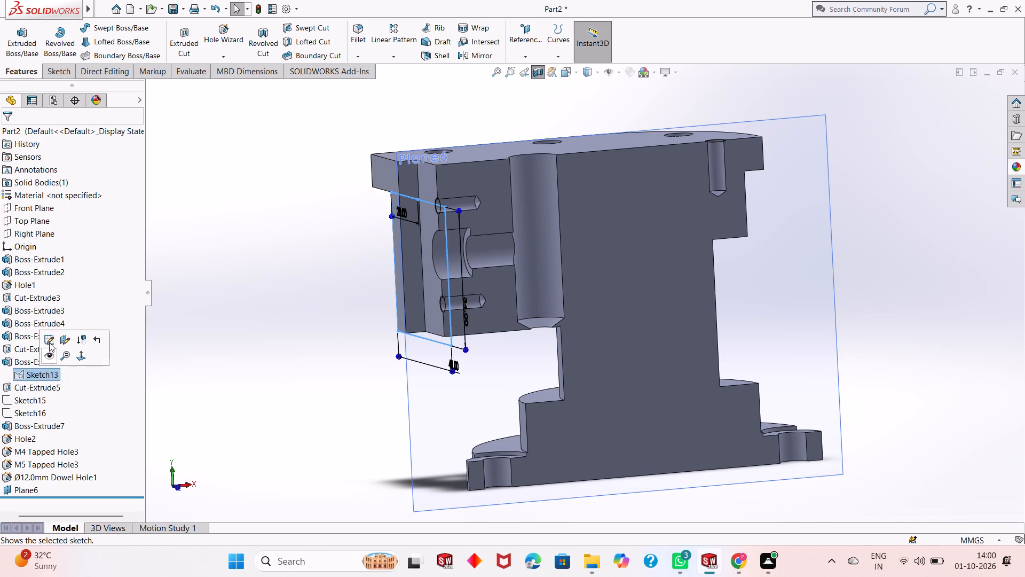
left_click(49, 342)
middle_click_drag(384, 314, 459, 320)
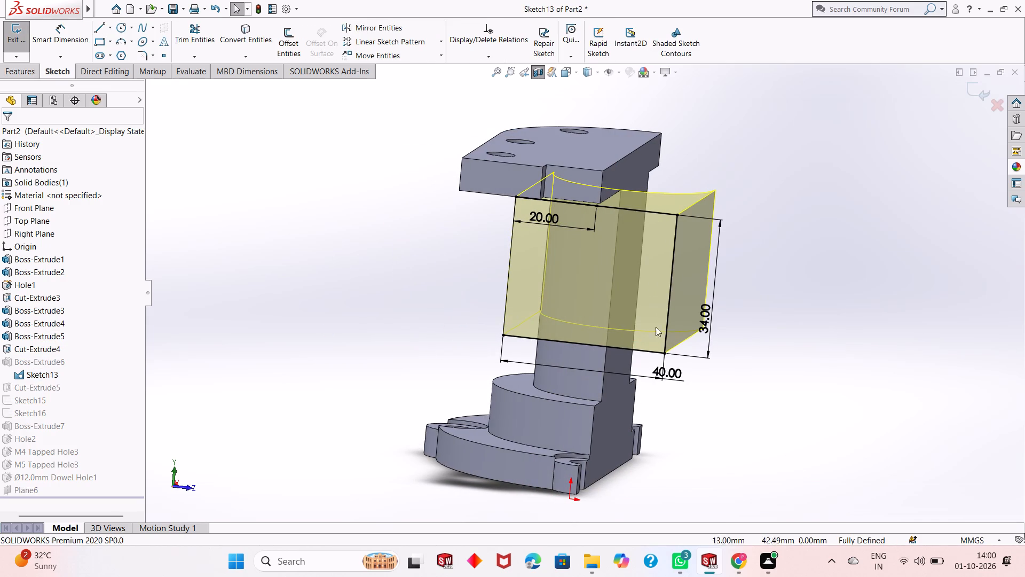
double_click(704, 313)
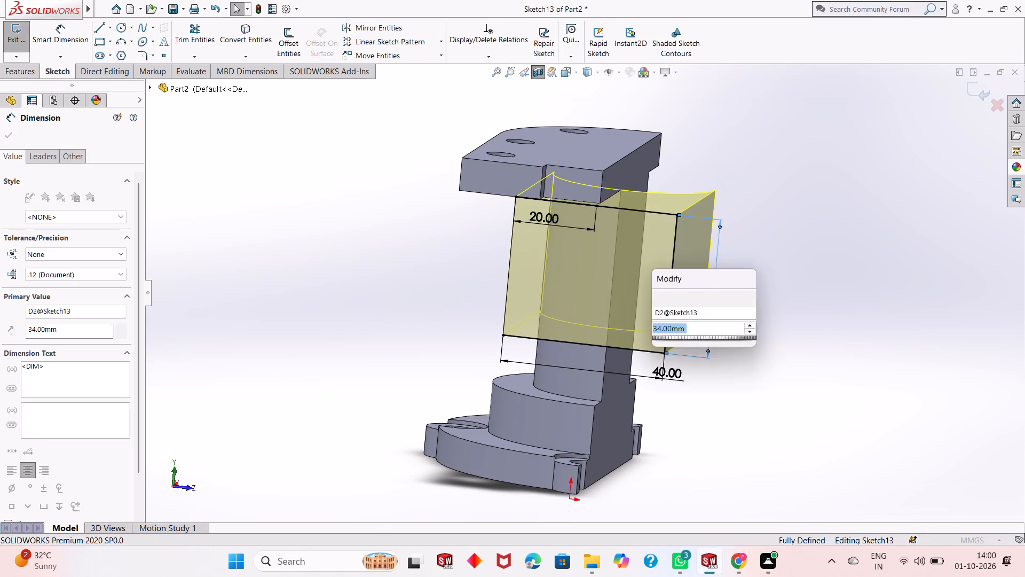
type("36")
key("Return")
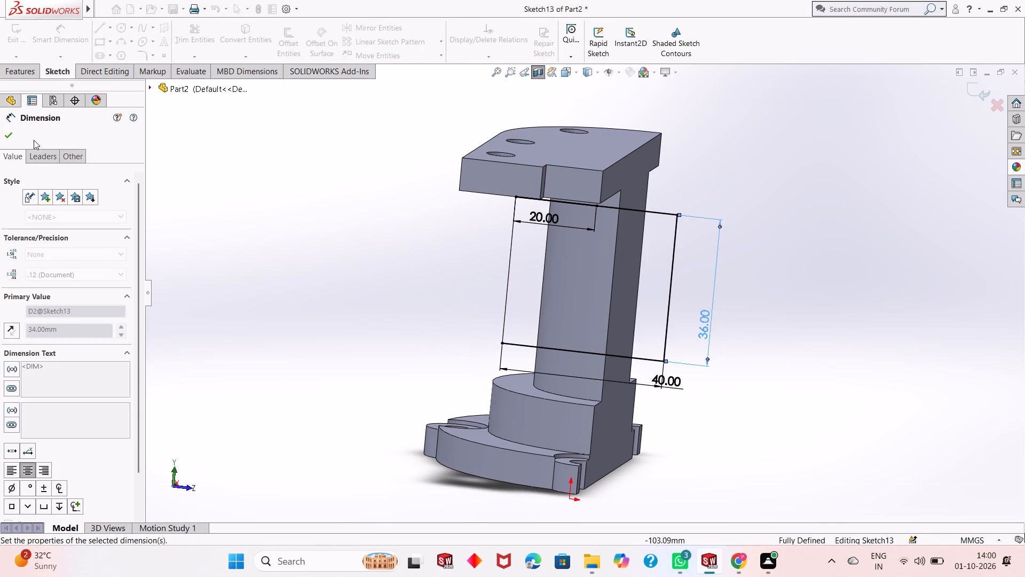
left_click(5, 139)
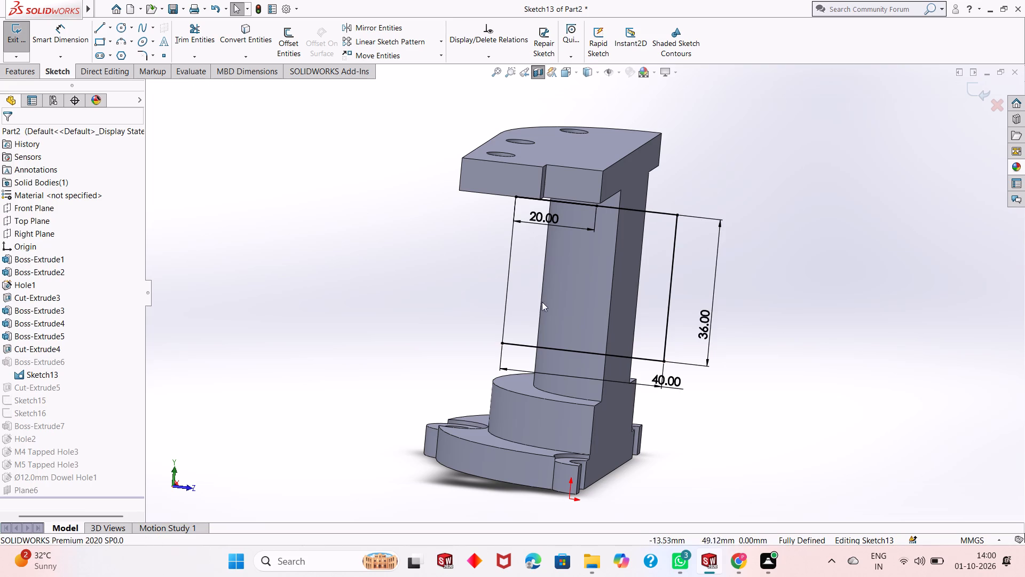
middle_click_drag(728, 375, 617, 341)
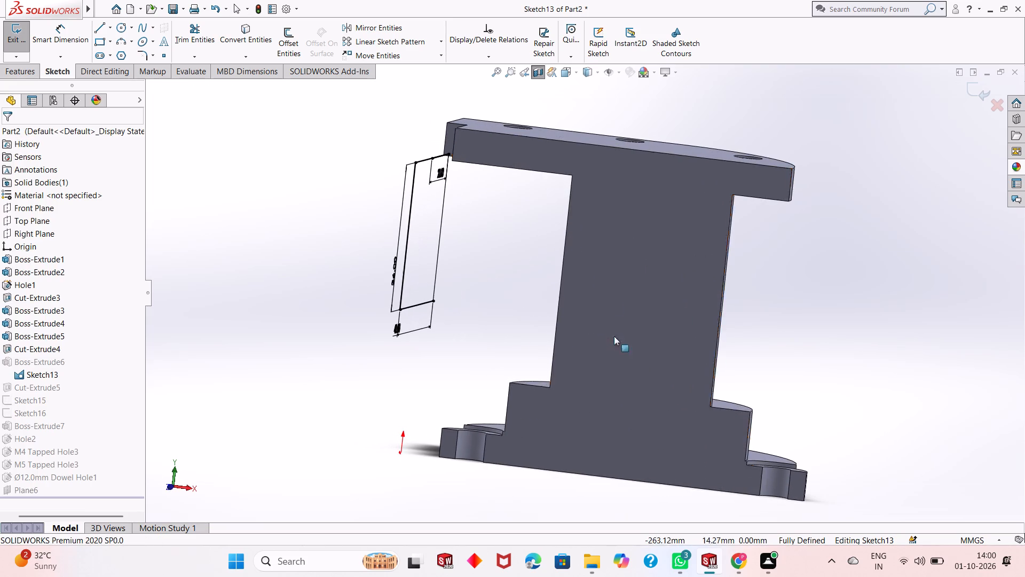
left_click(969, 90)
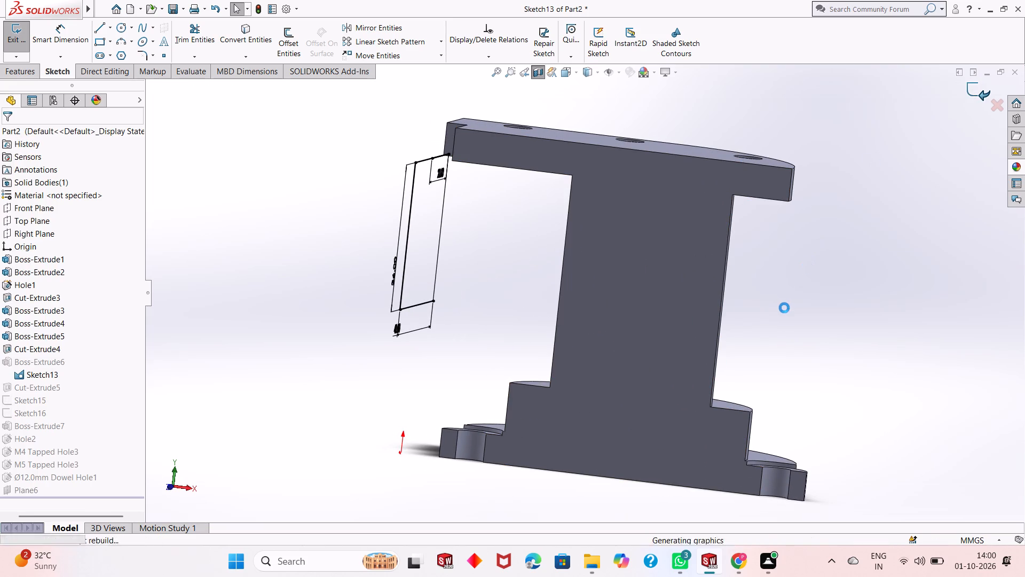
middle_click_drag(827, 315, 823, 231)
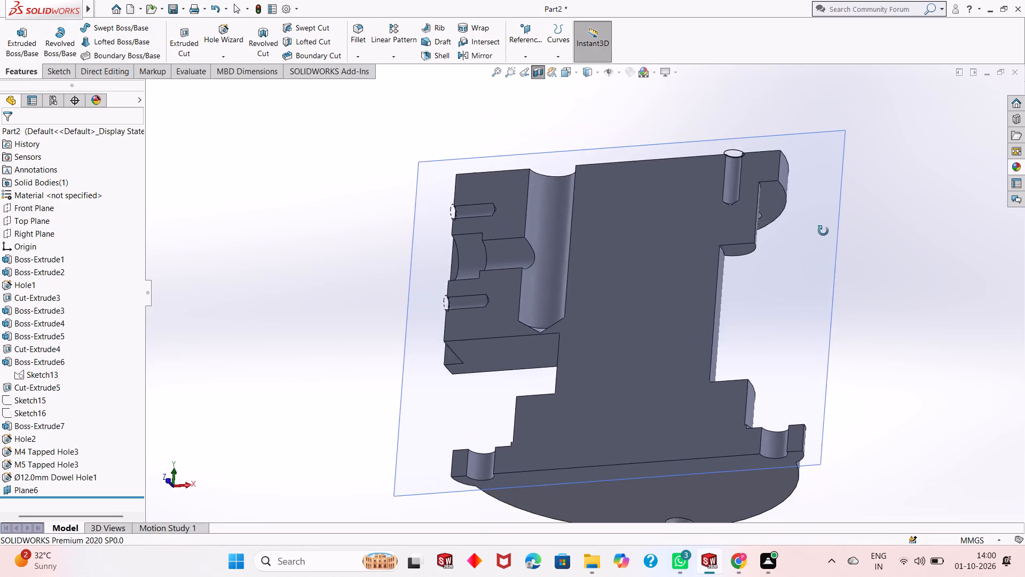
middle_click_drag(823, 231, 845, 316)
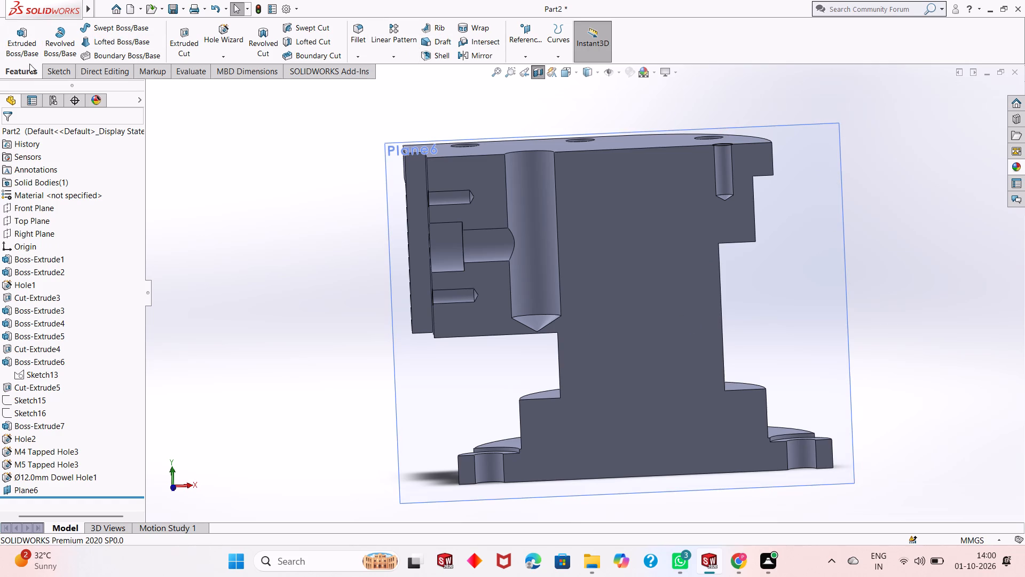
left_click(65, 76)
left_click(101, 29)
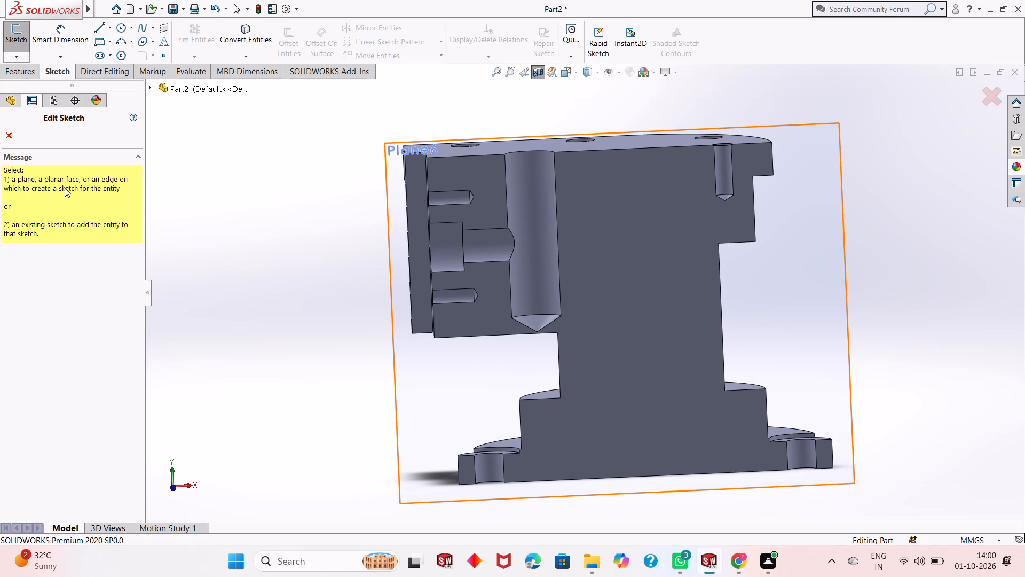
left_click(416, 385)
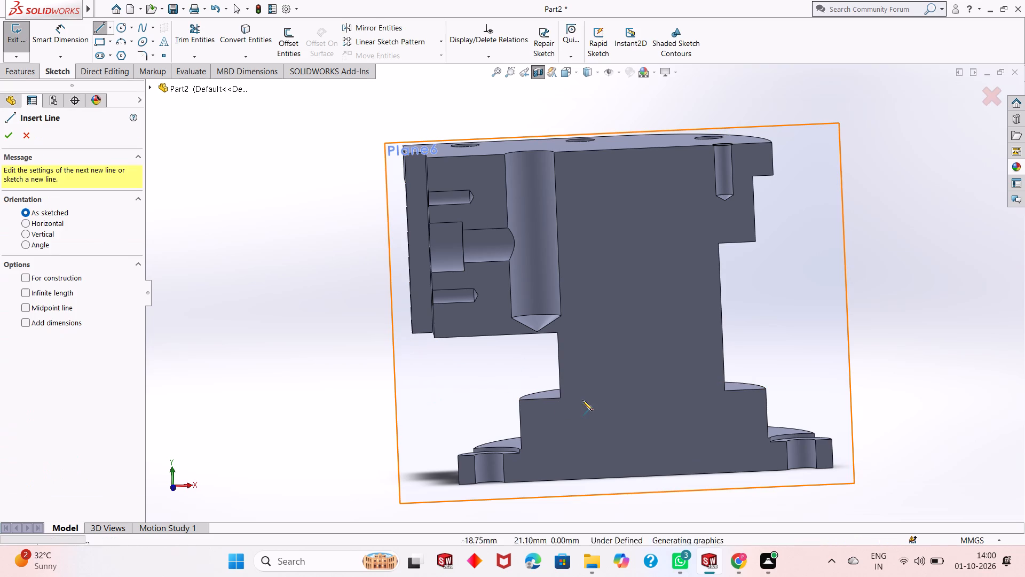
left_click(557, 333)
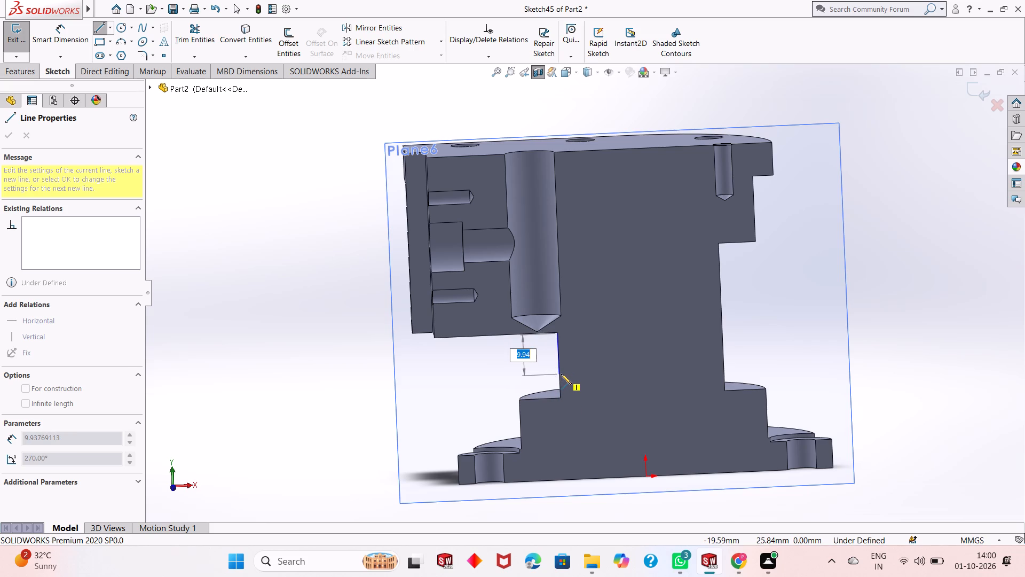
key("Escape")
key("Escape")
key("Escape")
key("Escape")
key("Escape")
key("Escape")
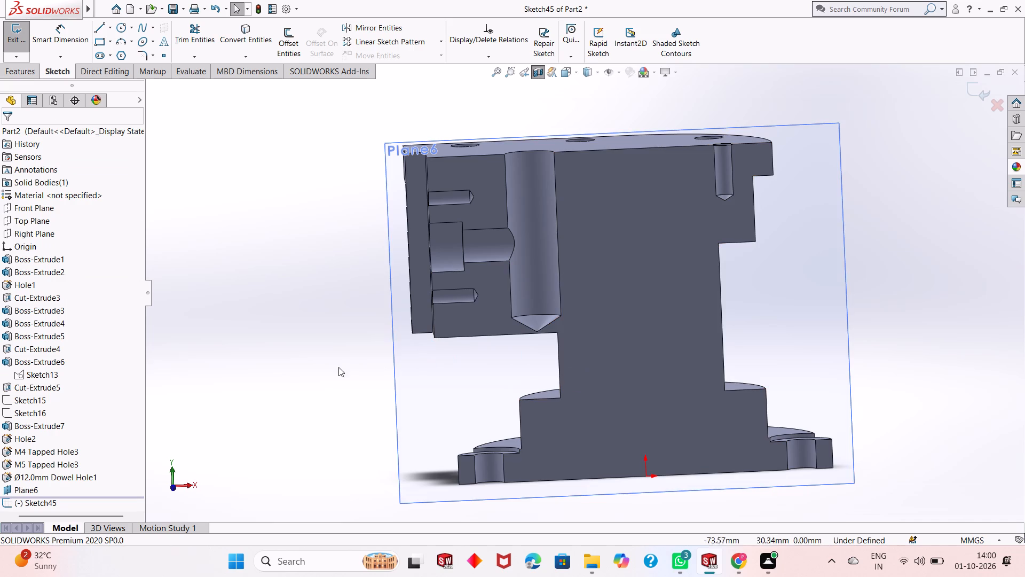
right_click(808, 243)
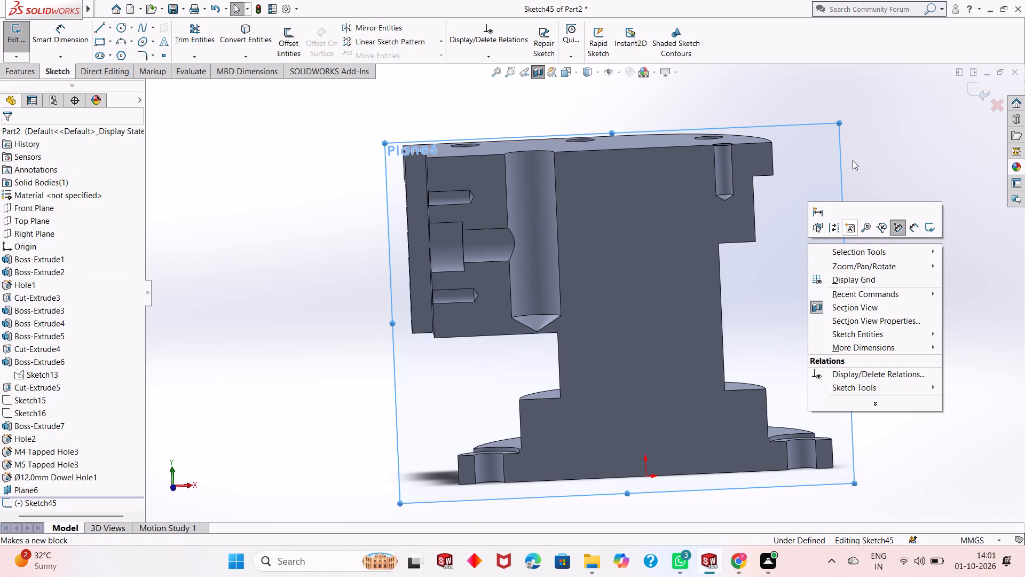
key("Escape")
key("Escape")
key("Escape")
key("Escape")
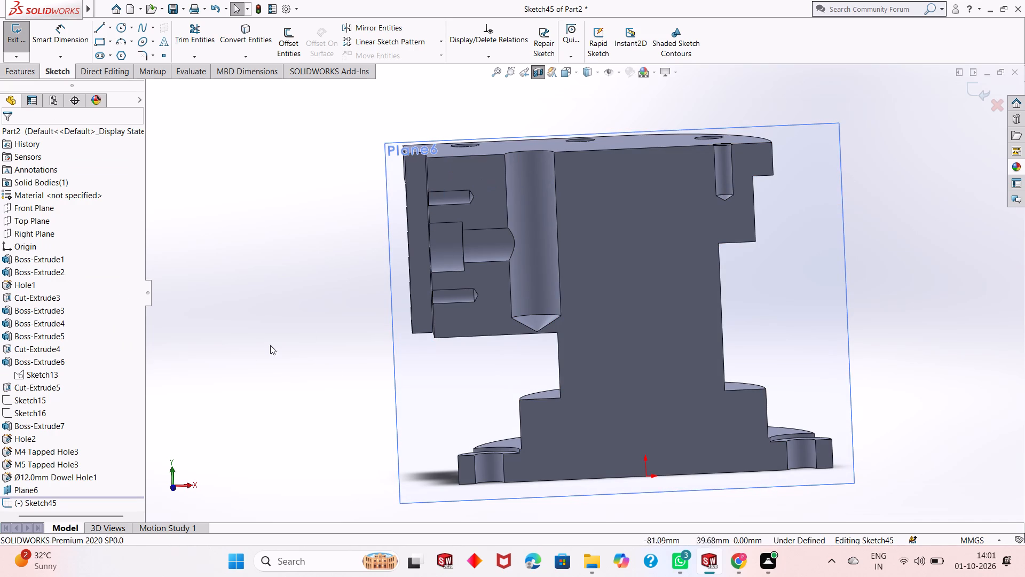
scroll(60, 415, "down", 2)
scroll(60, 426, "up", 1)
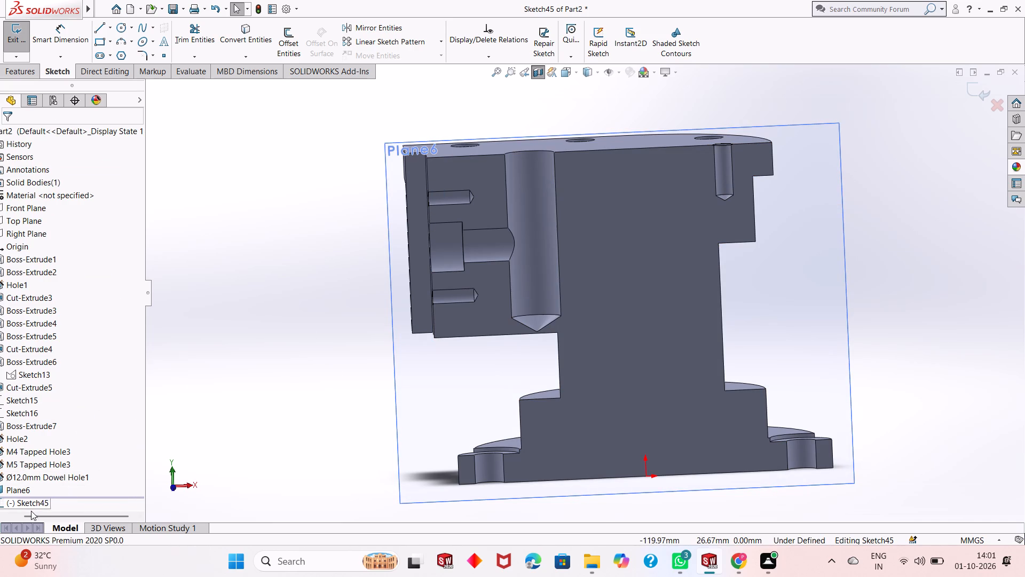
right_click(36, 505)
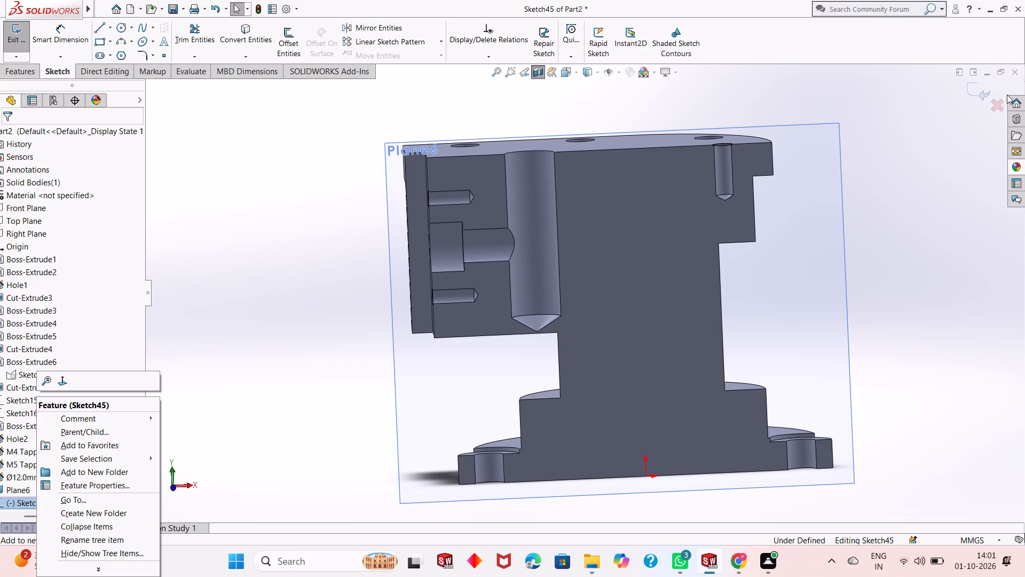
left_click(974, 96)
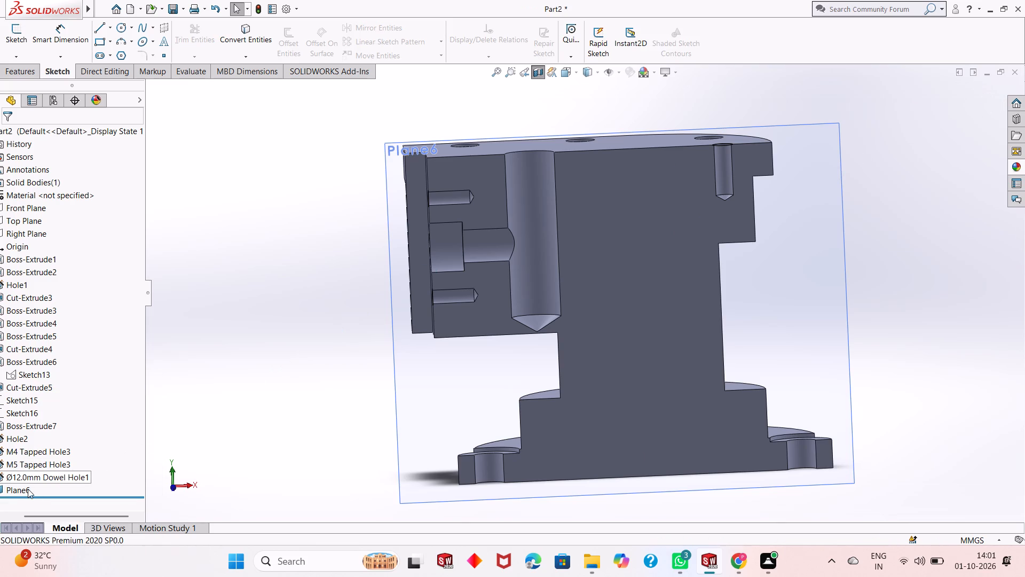
Delete the reference plane that coincides with the Front Plane.
right_click(25, 491)
left_click(89, 430)
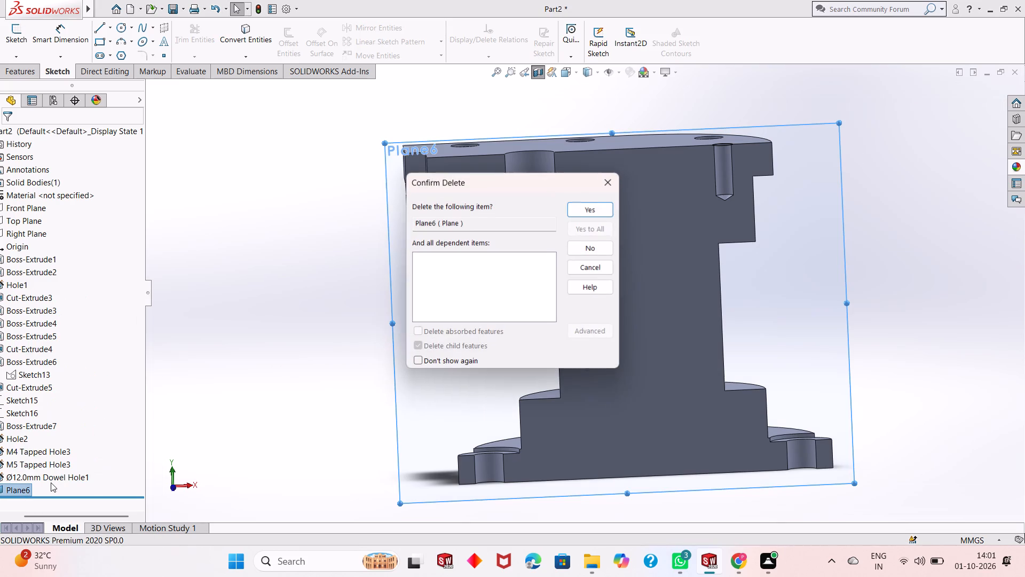
left_click(592, 209)
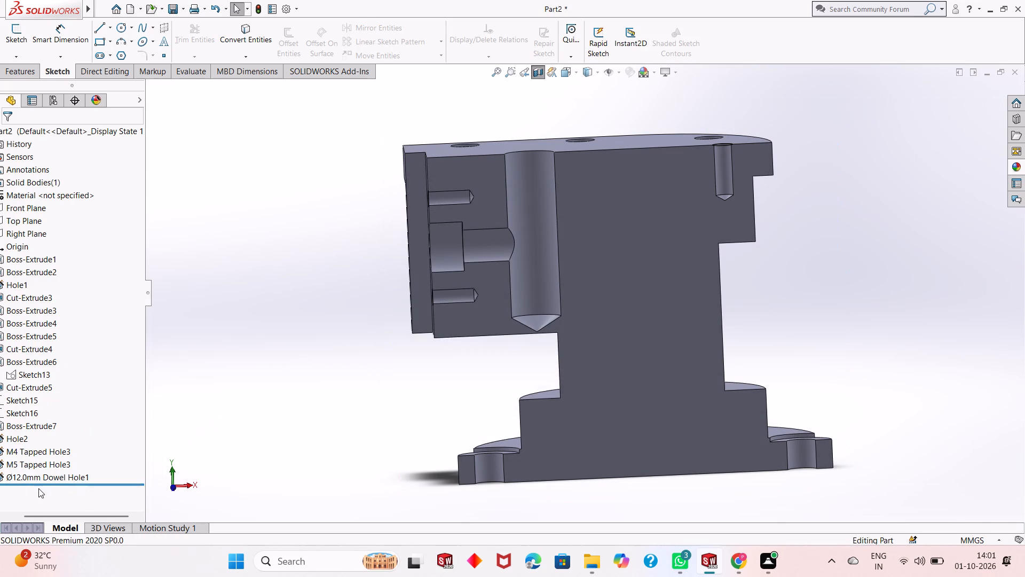
Turn off the section view to show the whole housing.
scroll(379, 356, "up", 1)
middle_click_drag(379, 356, 413, 328)
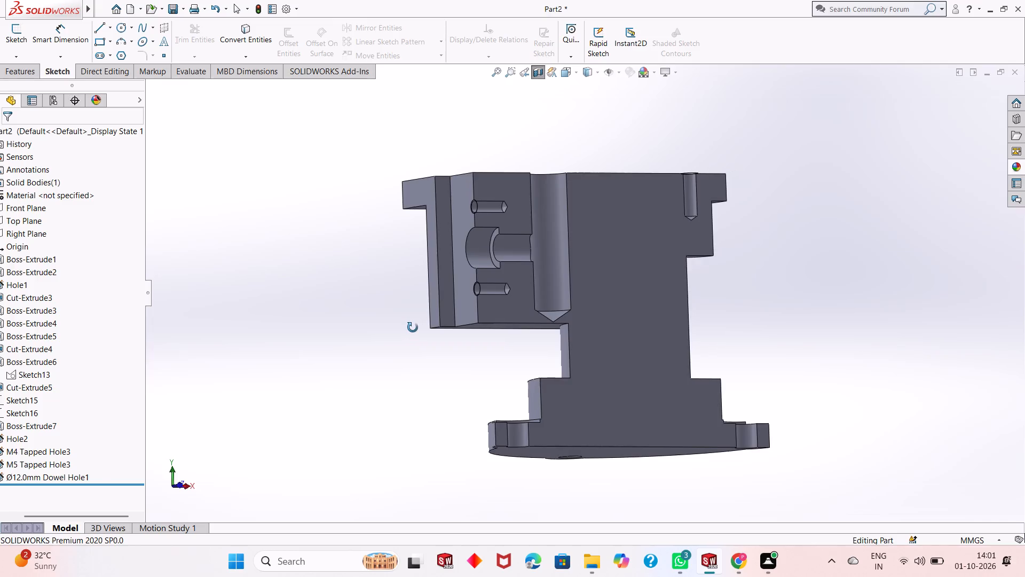
middle_click_drag(413, 328, 427, 342)
left_click(539, 76)
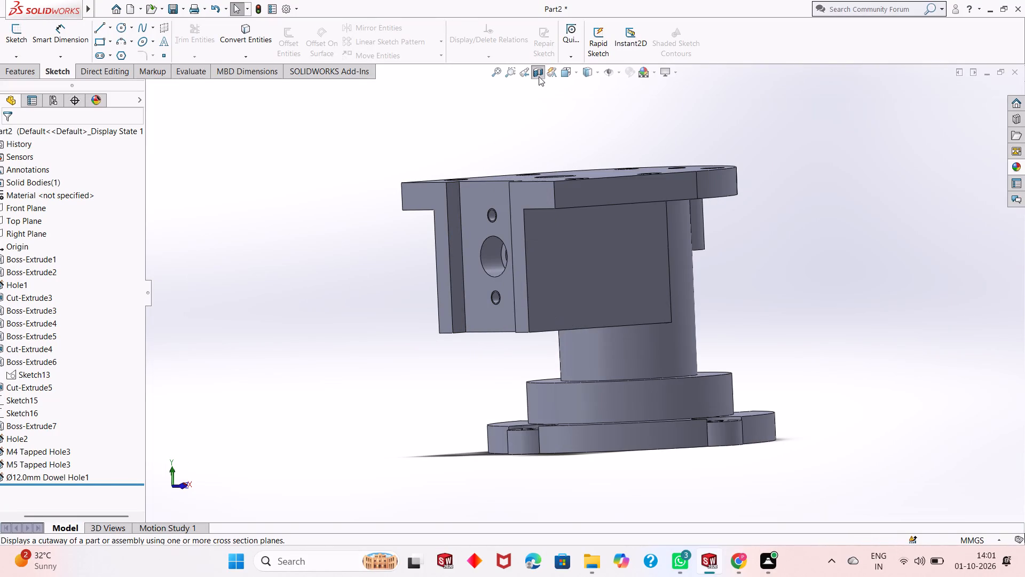
Start a reference plane parallel to the Right Plane, flipping the offset toward the side block and setting it to 52 mm.
left_click(29, 71)
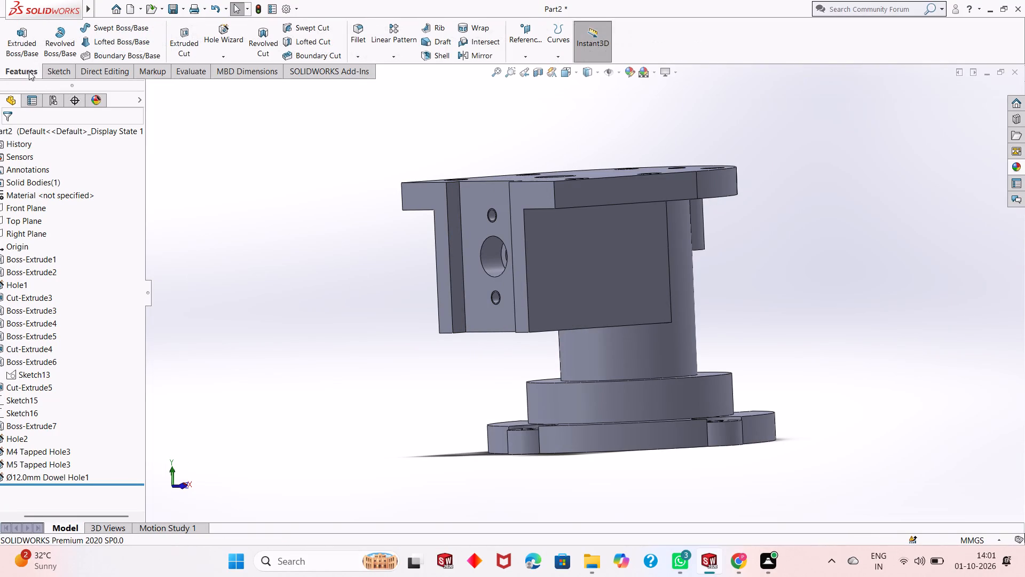
left_click(532, 43)
left_click(534, 70)
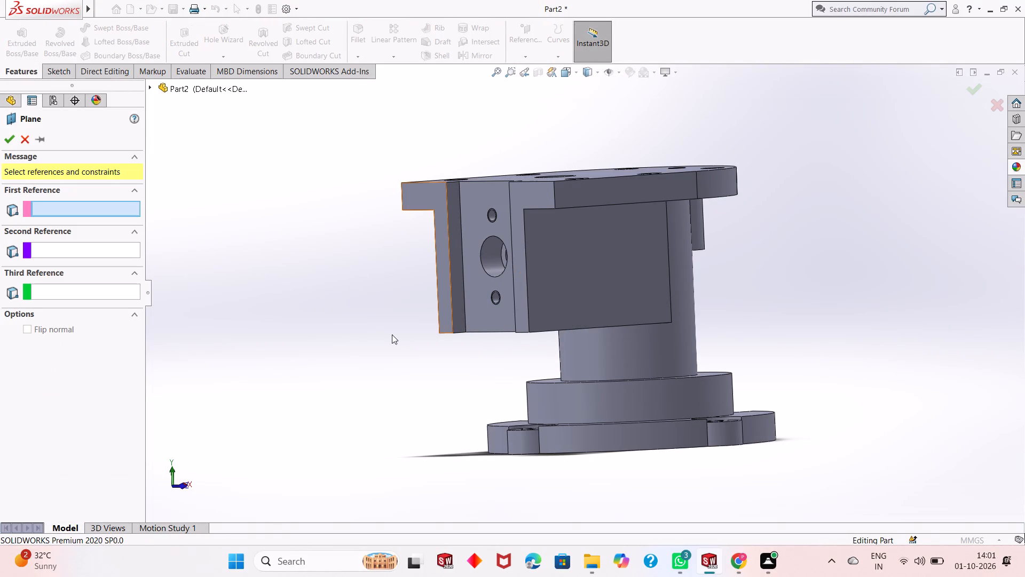
middle_click_drag(374, 334, 382, 331)
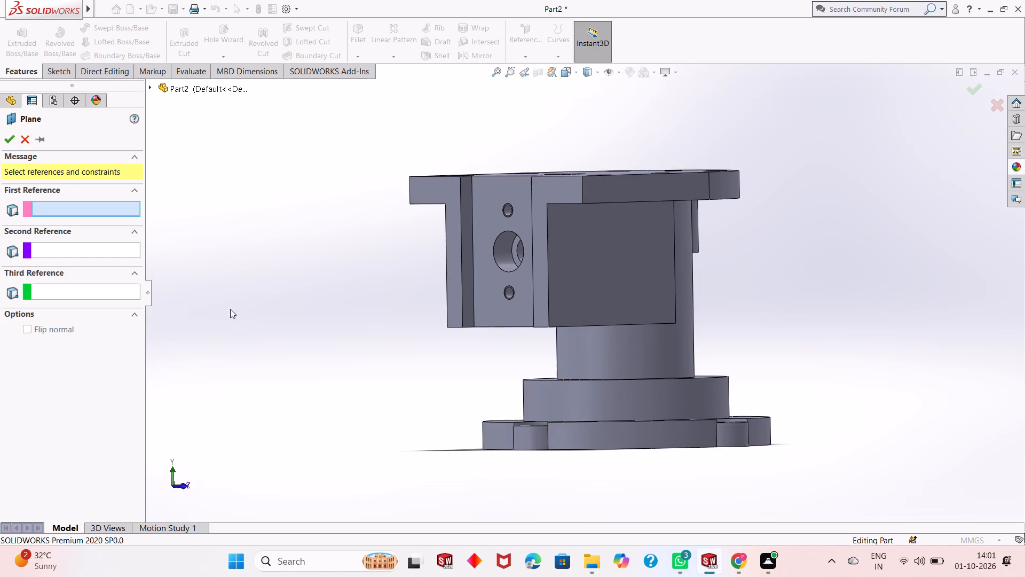
left_click(157, 90)
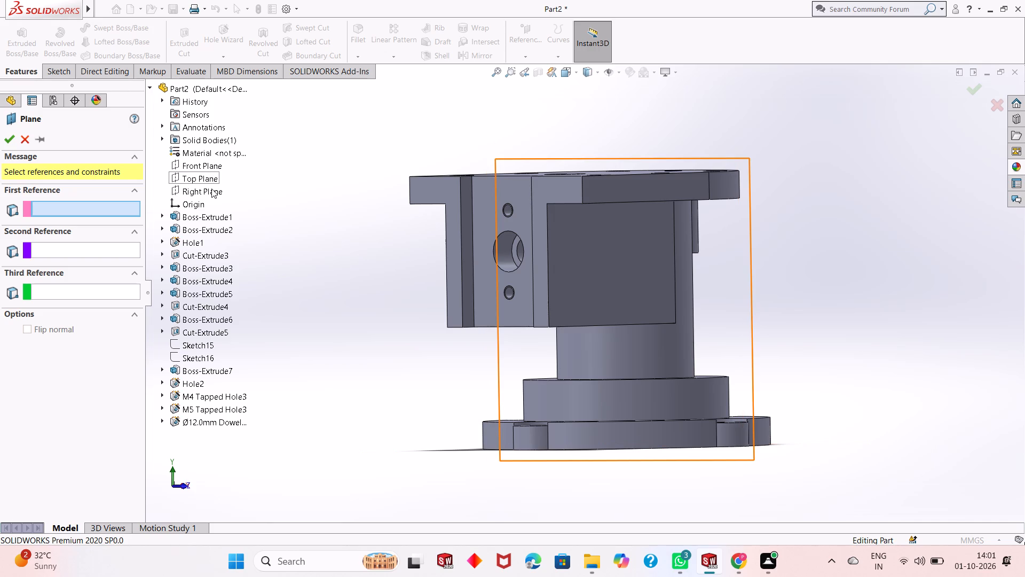
left_click(211, 167)
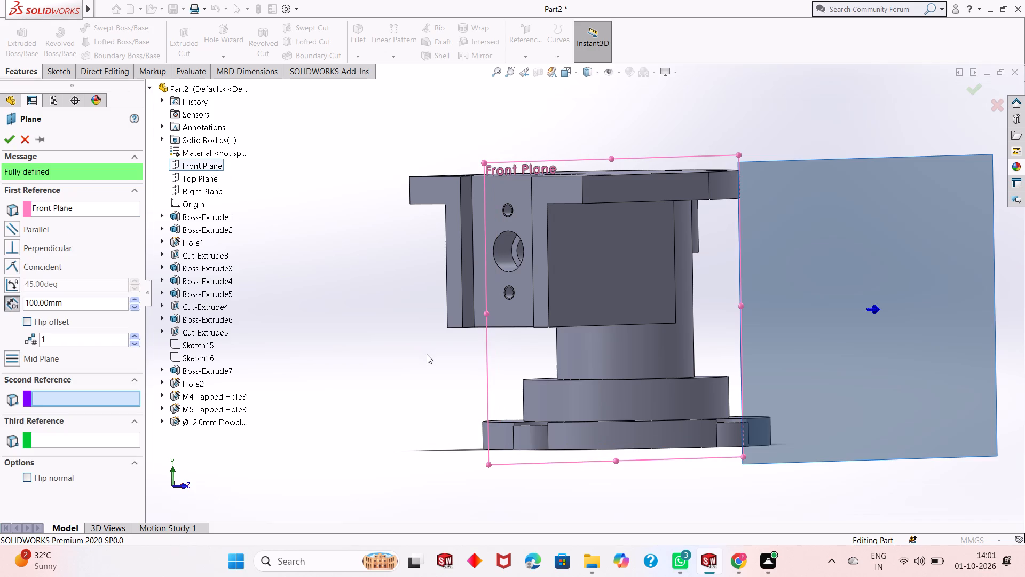
middle_click_drag(427, 354, 462, 359)
left_click(204, 168)
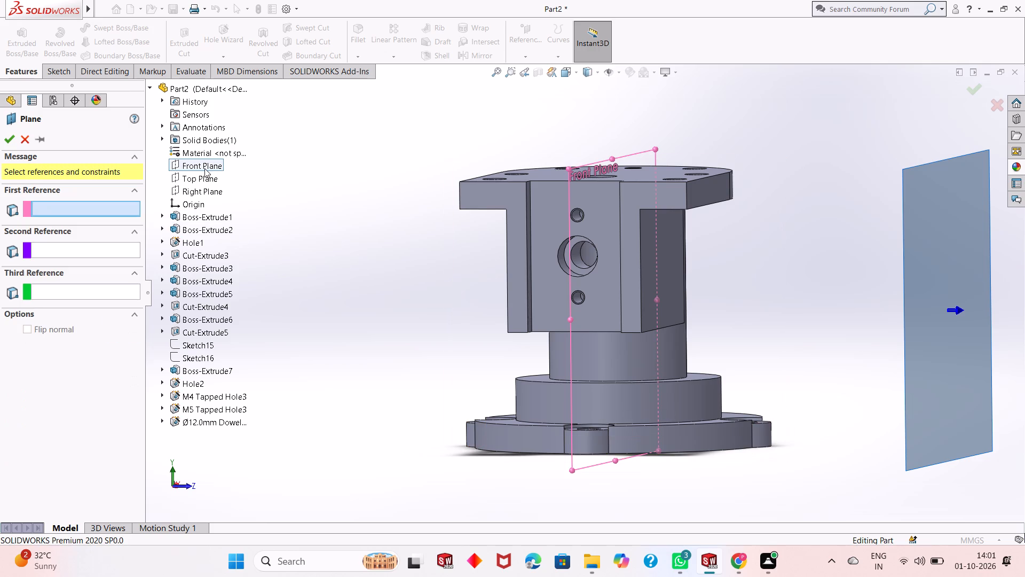
left_click(207, 190)
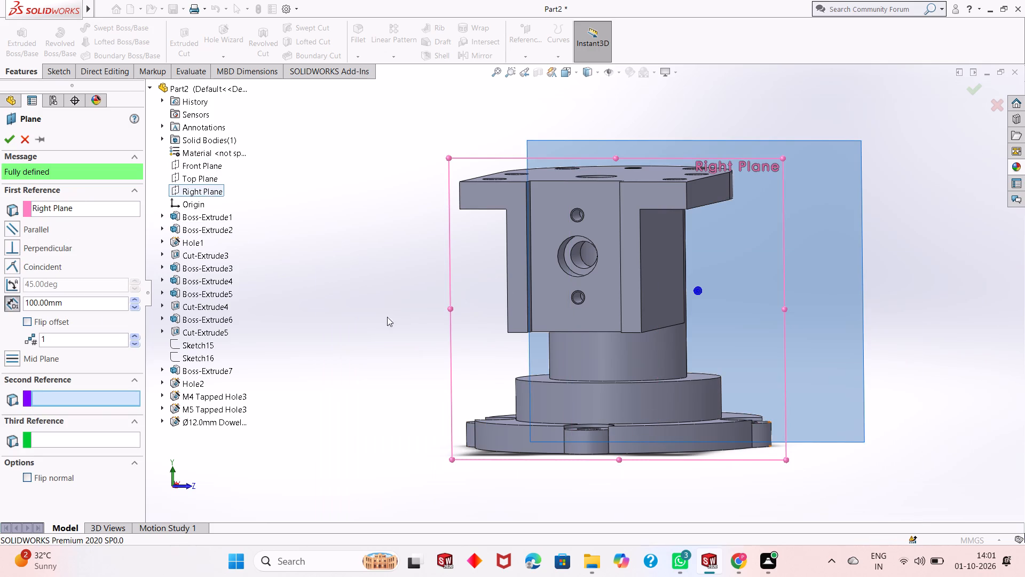
middle_click_drag(397, 360, 353, 374)
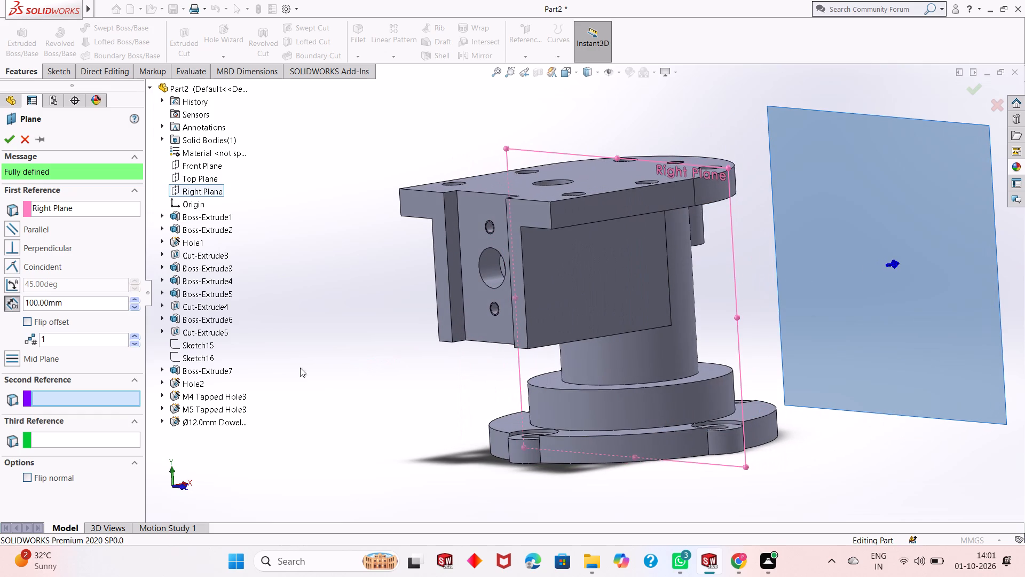
left_click(25, 323)
left_click(77, 293)
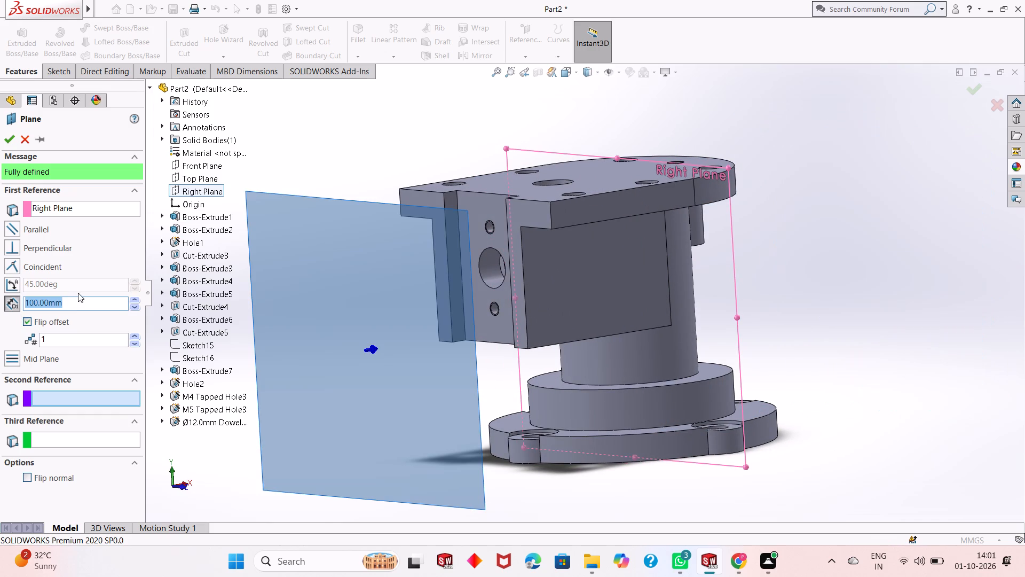
double_click(74, 306)
type("52")
key("Return")
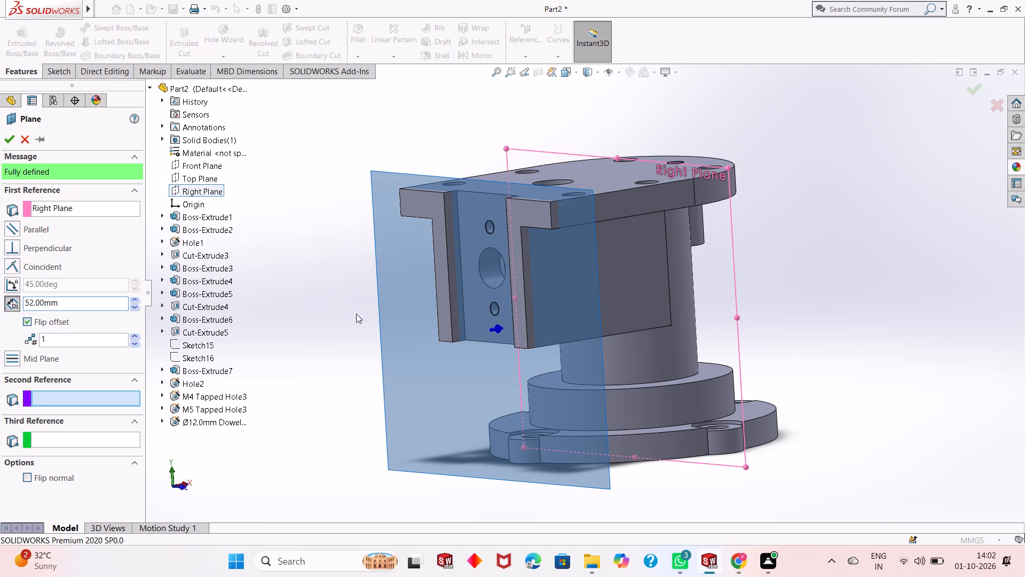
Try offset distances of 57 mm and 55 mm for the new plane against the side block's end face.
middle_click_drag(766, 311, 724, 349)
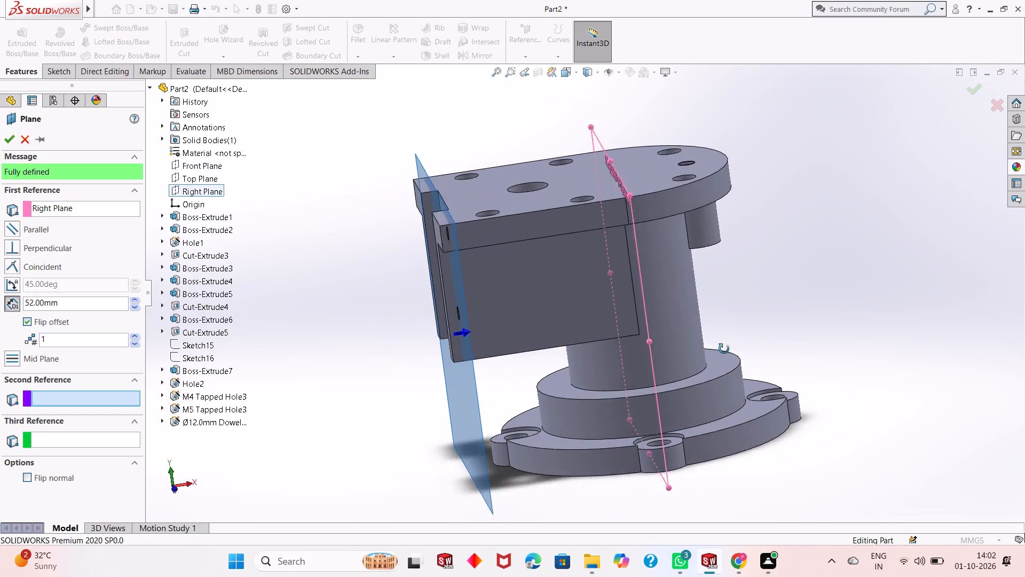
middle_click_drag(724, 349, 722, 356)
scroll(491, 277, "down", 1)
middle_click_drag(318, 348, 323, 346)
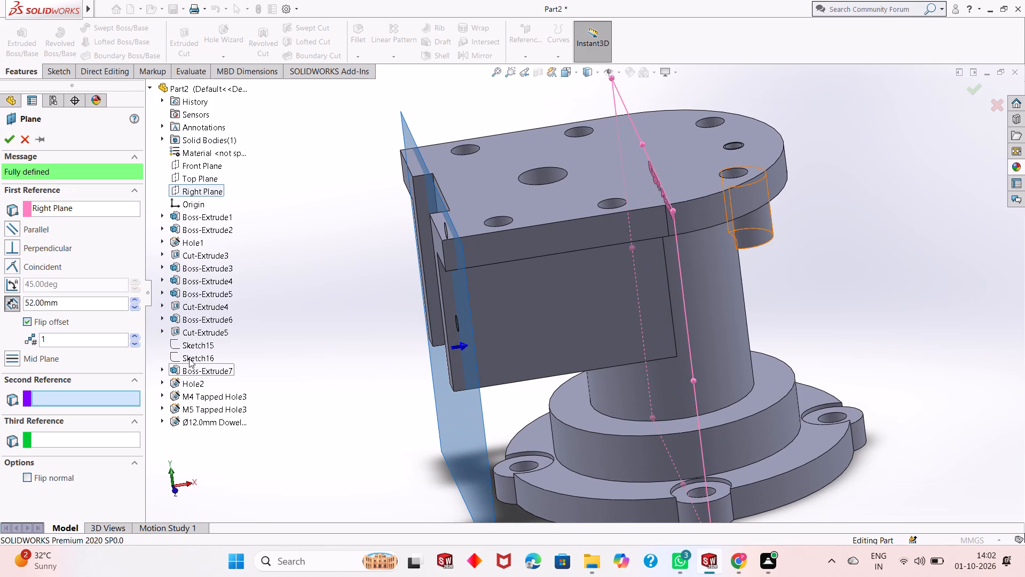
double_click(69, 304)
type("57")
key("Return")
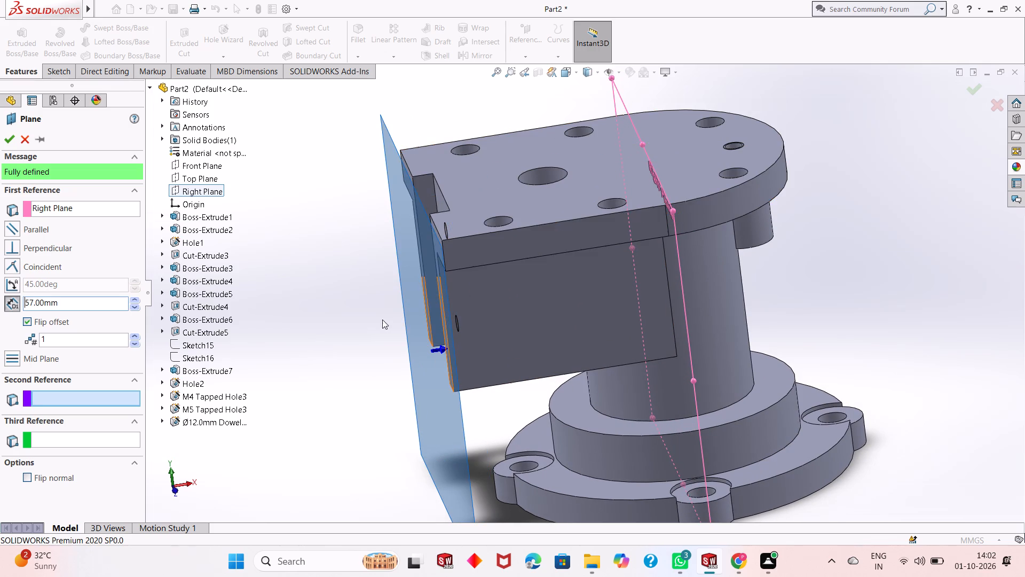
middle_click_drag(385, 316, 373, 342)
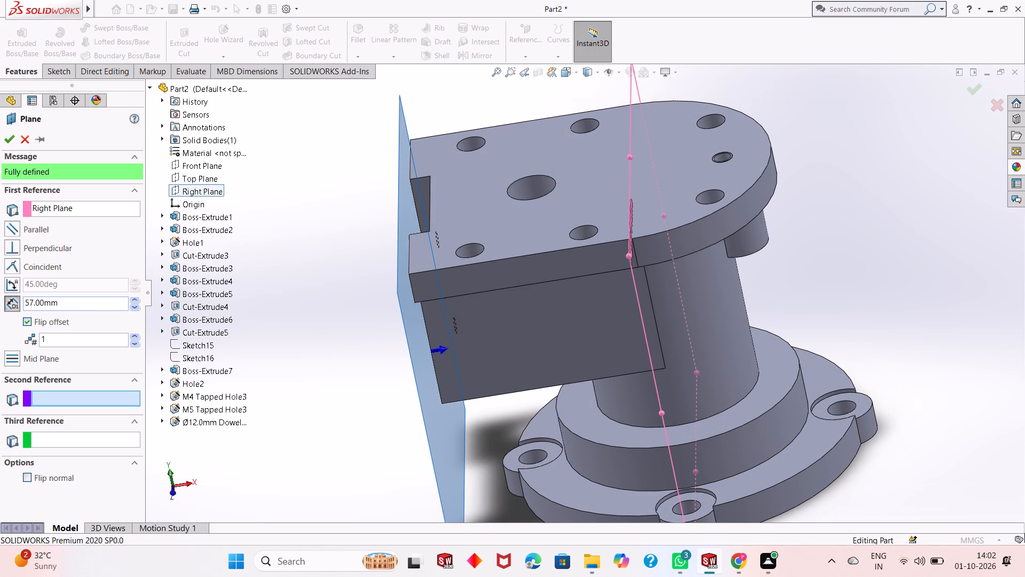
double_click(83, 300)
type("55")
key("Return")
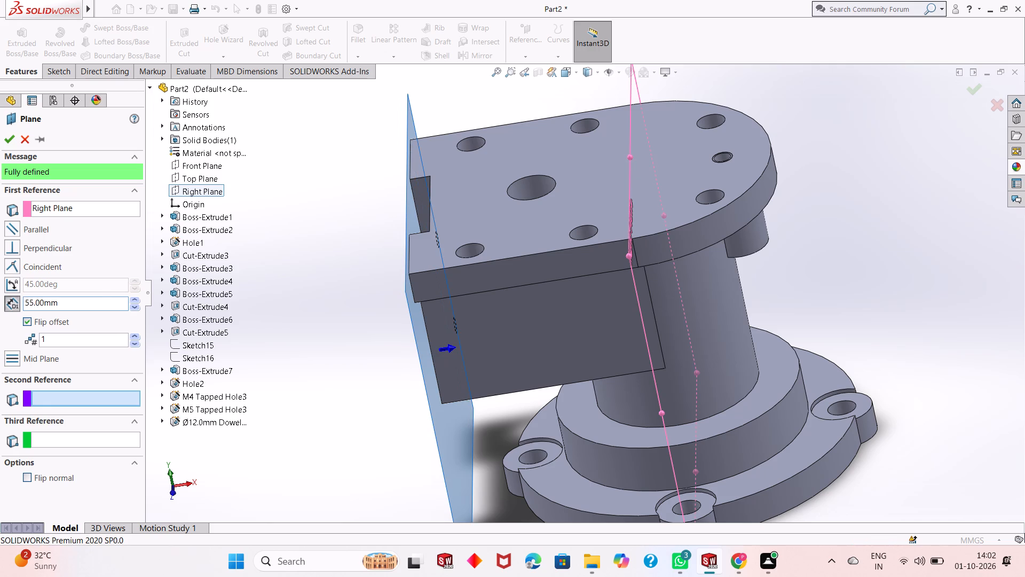
Set the new plane's flipped offset from the Right Plane to 35 mm and create the plane.
middle_click_drag(302, 328, 313, 339)
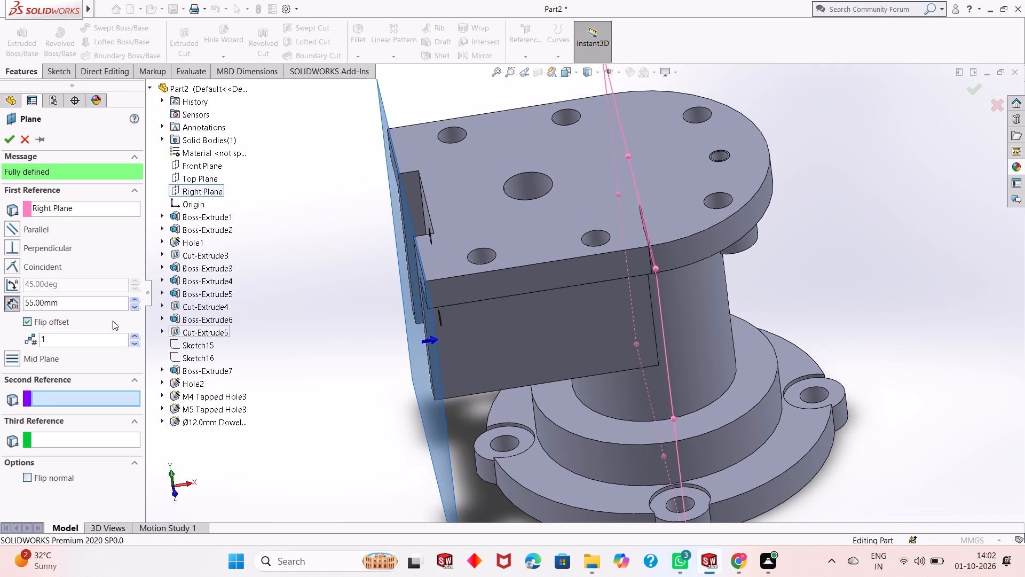
double_click(88, 307)
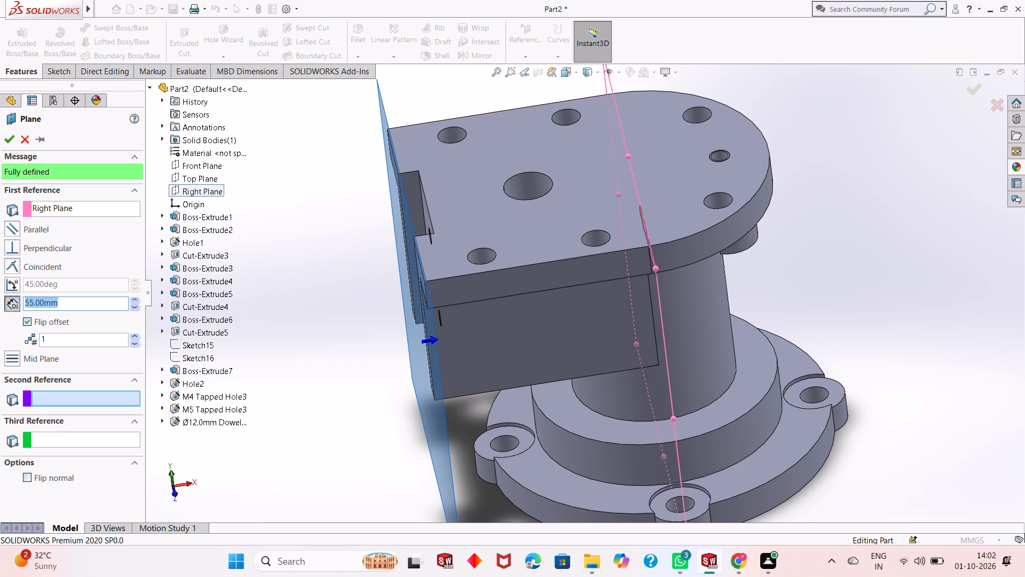
type("35")
key("Return")
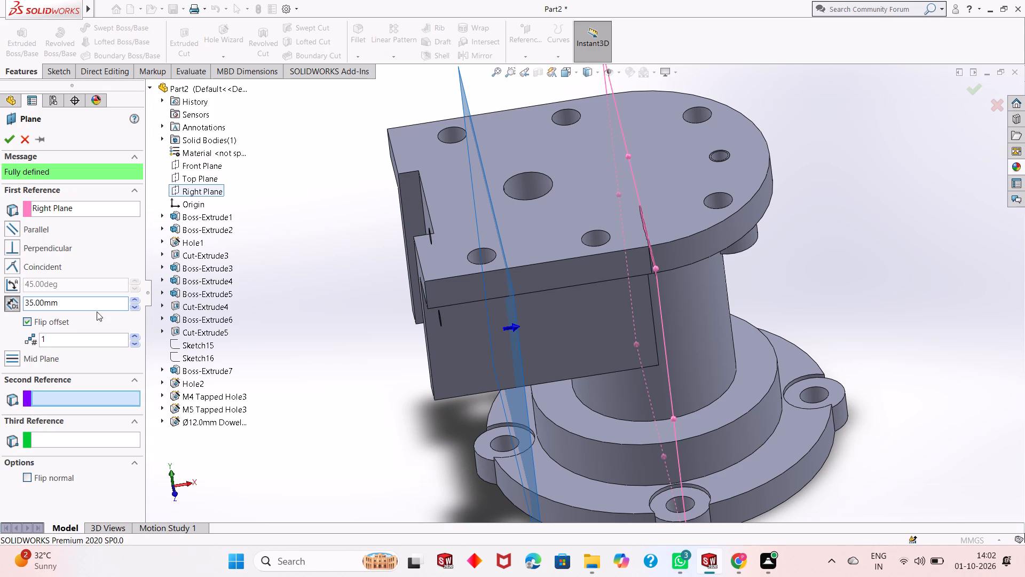
left_click(9, 138)
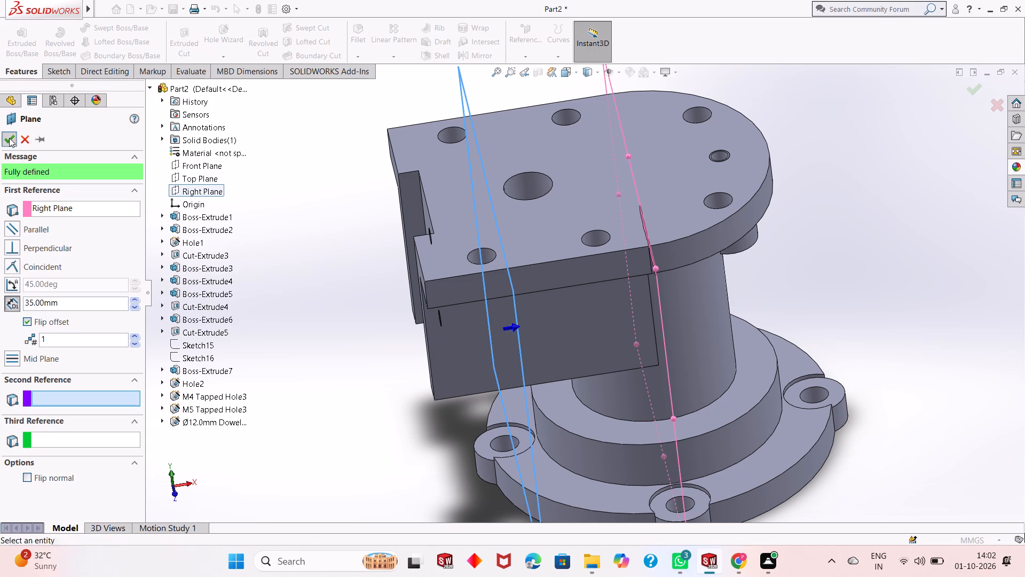
Open a sketch on the new offset plane and view it square-on, facing the side block's bored end.
scroll(505, 349, "up", 1)
middle_click_drag(506, 350, 543, 293)
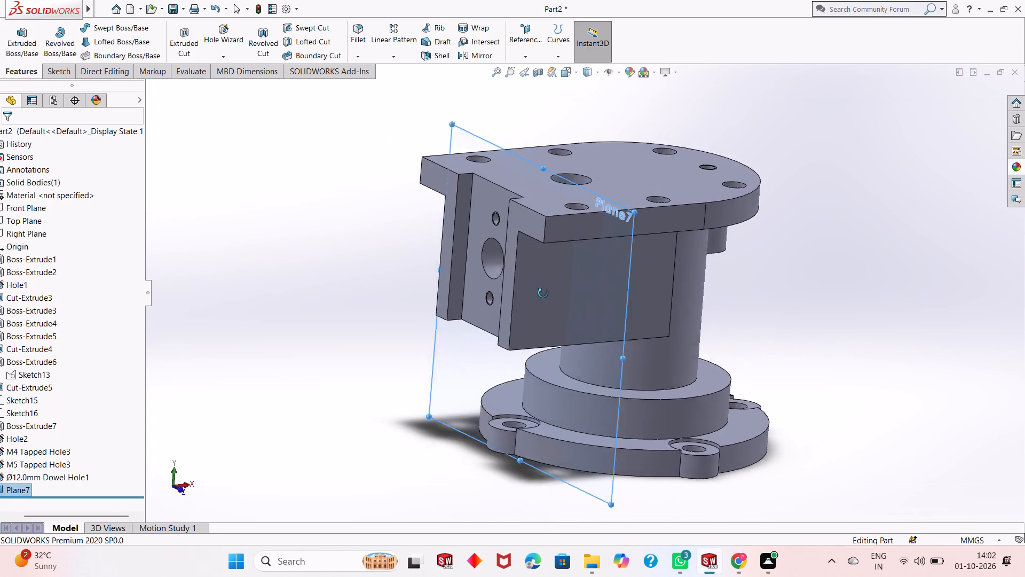
middle_click_drag(543, 293, 622, 279)
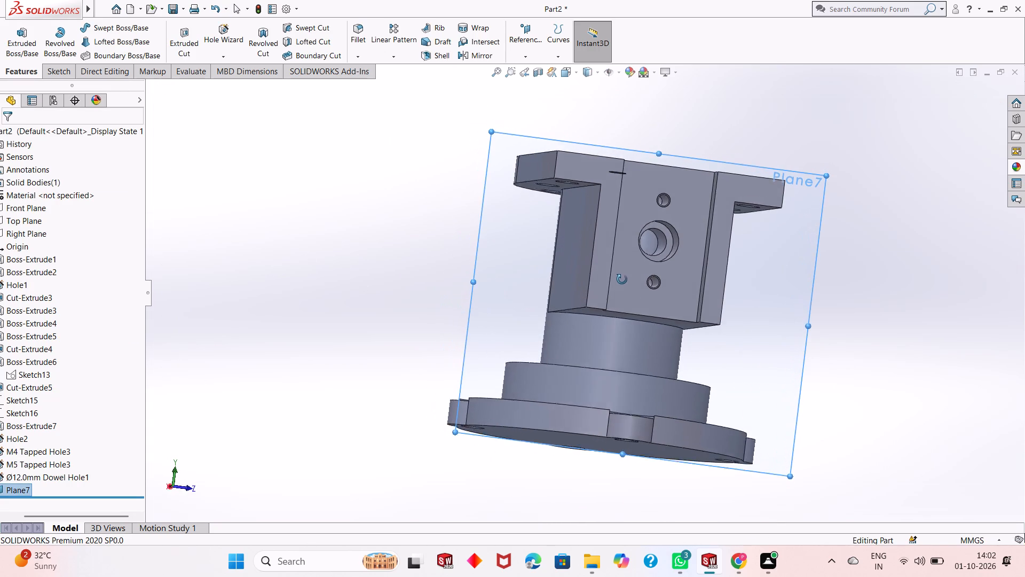
middle_click_drag(622, 279, 622, 287)
right_click(807, 232)
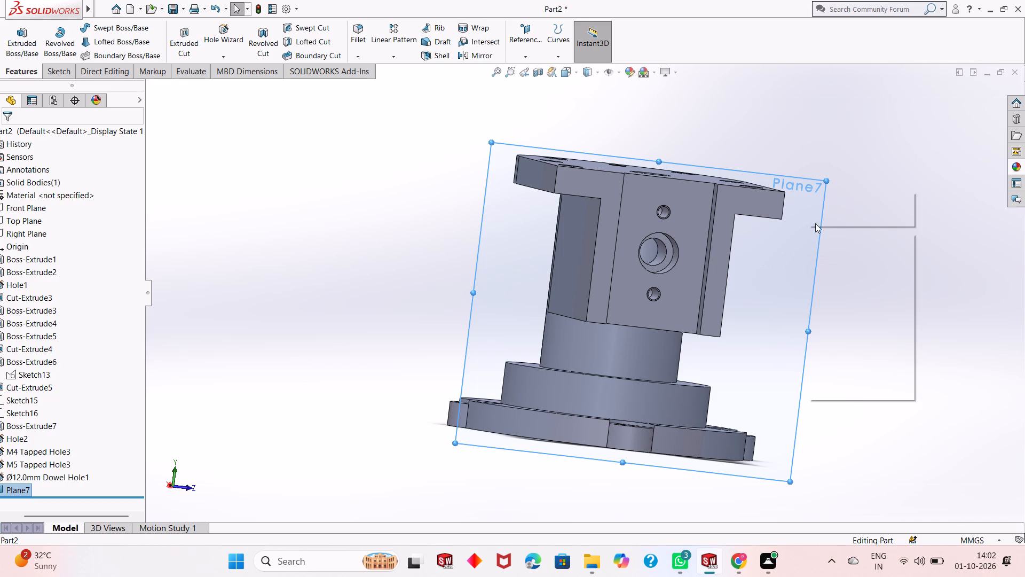
left_click(835, 217)
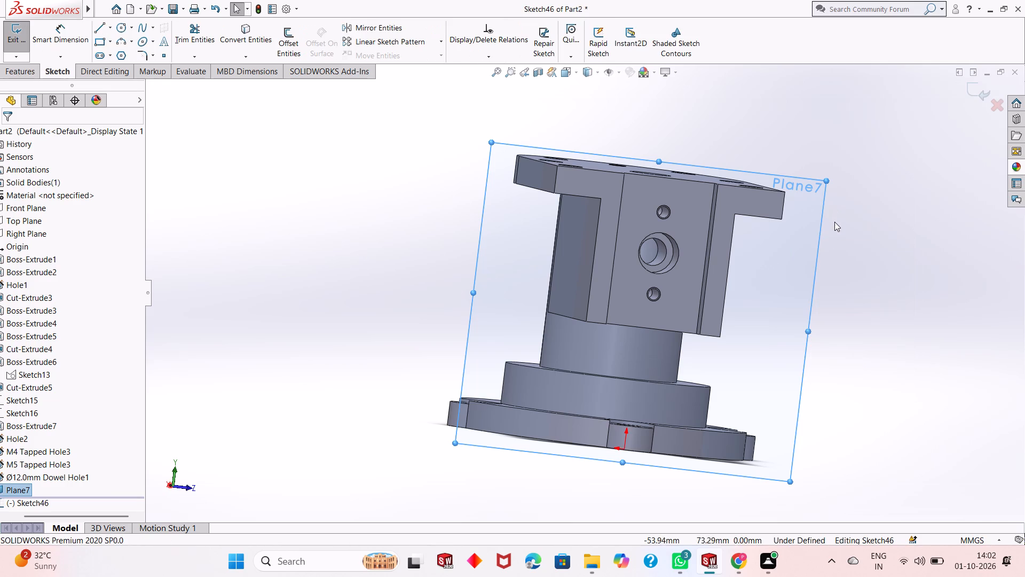
key("ctrl+8")
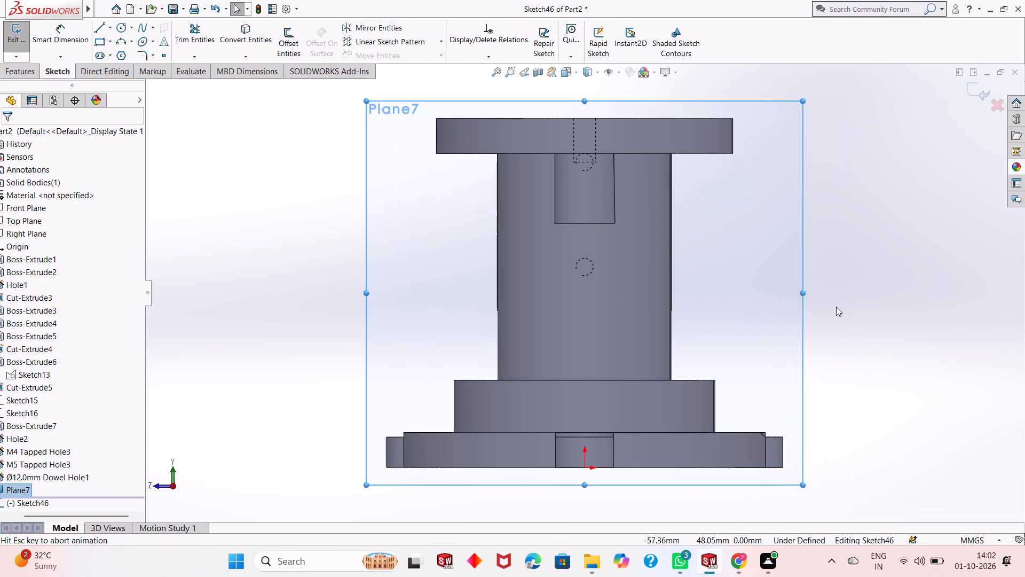
key("ctrl+8")
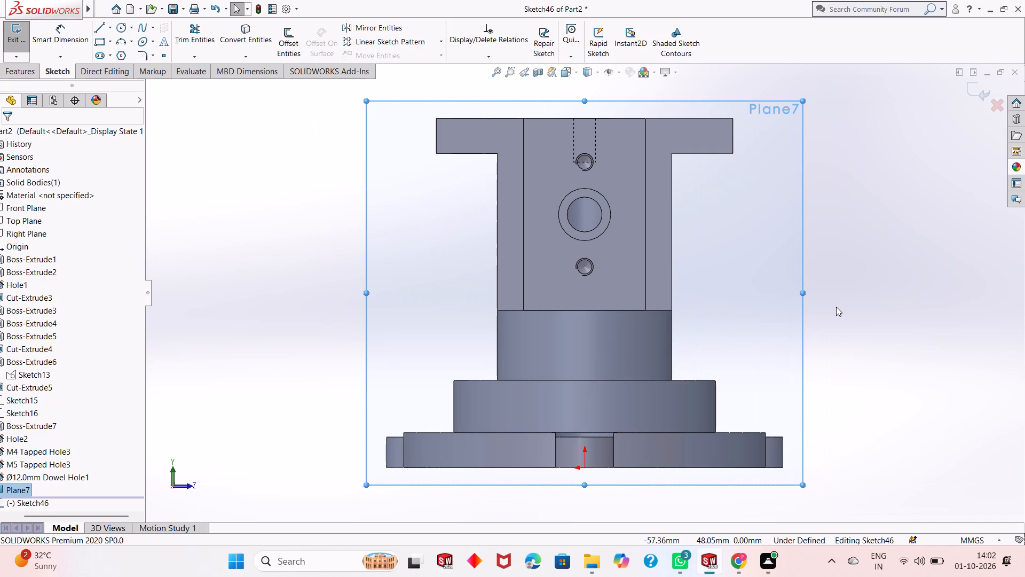
middle_click_drag(868, 284, 800, 308)
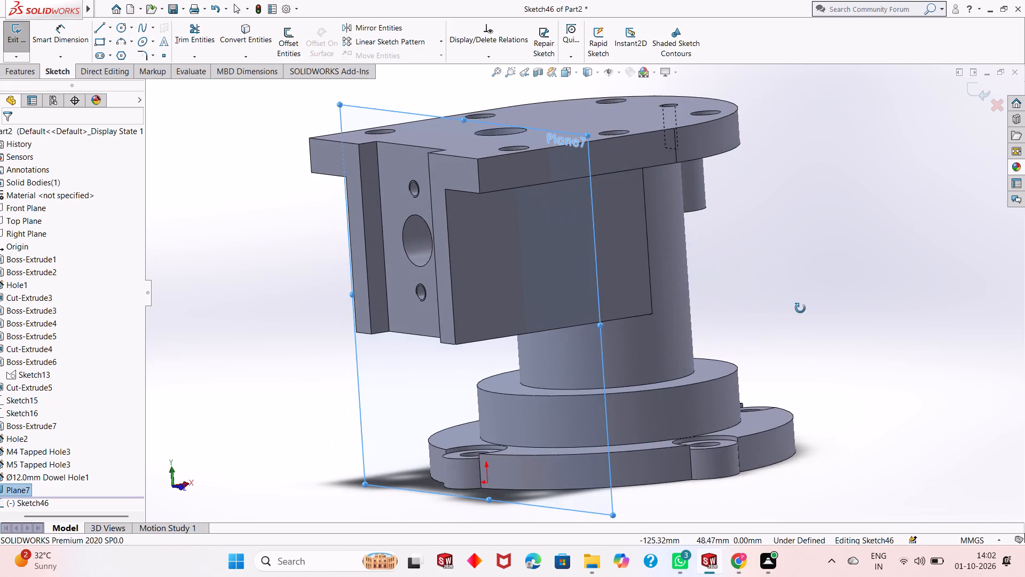
middle_click_drag(800, 308, 876, 275)
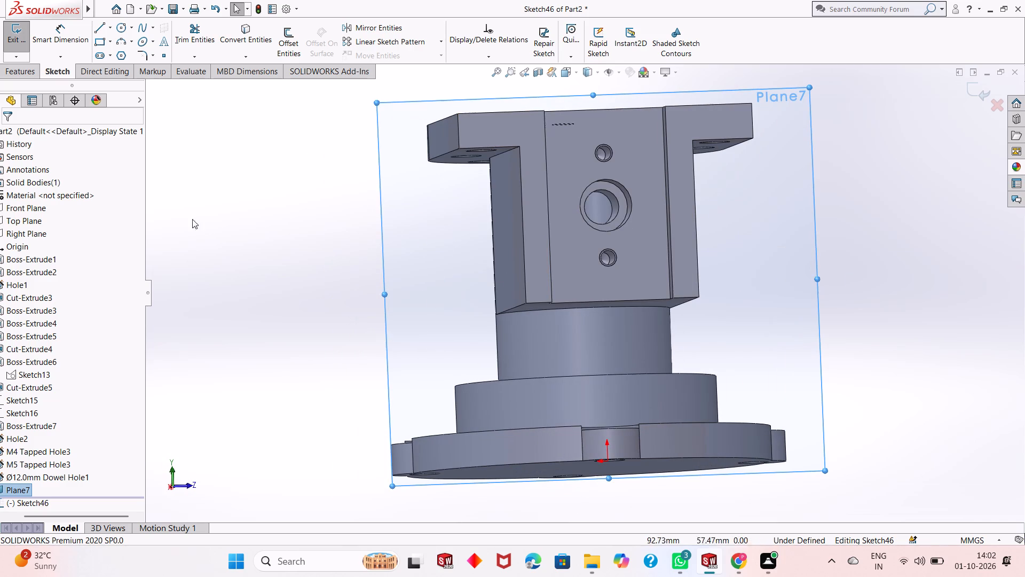
key("ctrl+8")
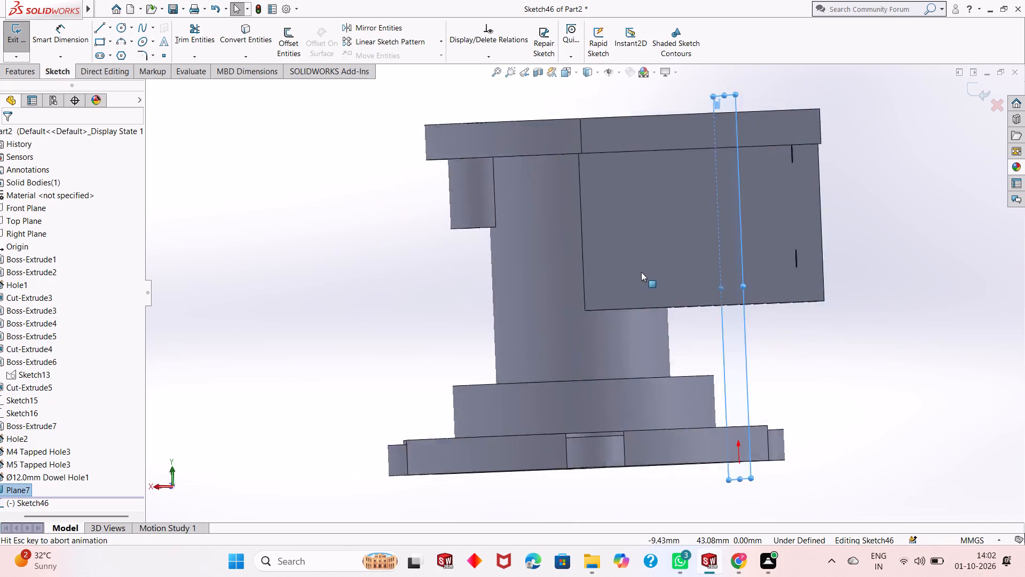
key("ctrl+8")
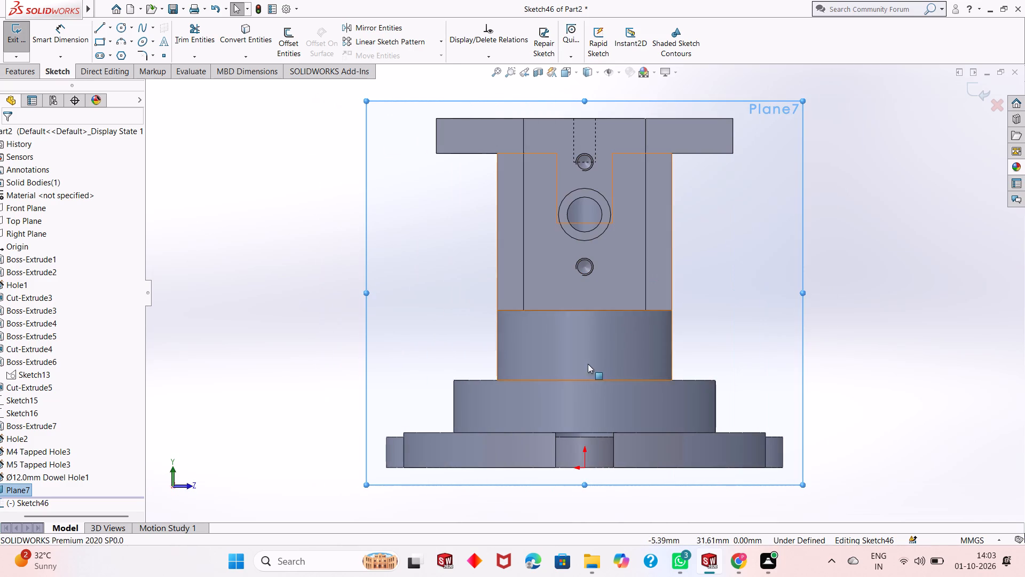
Sketch a corner rectangle 10 mm high and about 40 mm wide directly beneath the side block, spanning its lower edge.
left_click(100, 27)
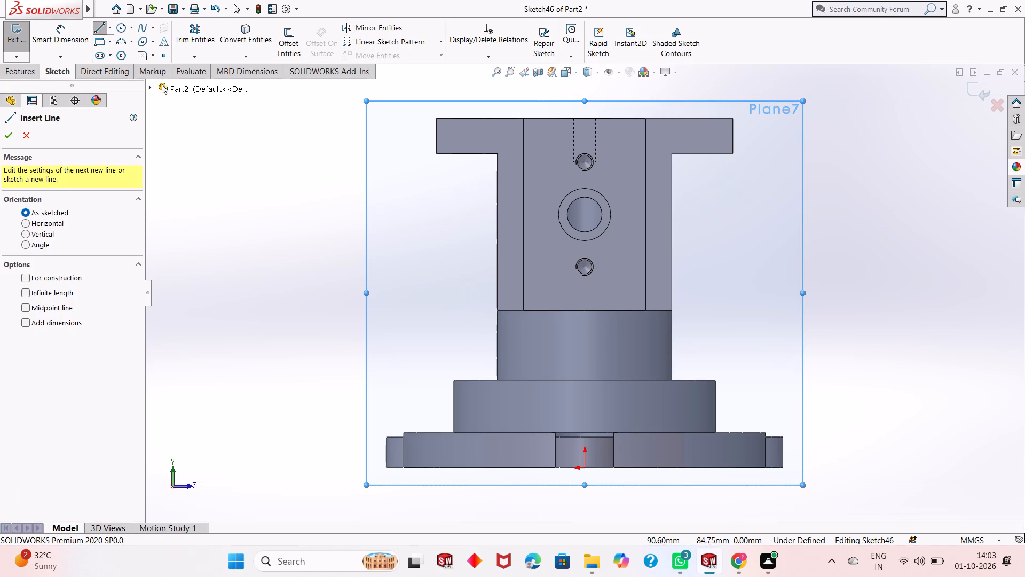
left_click(101, 43)
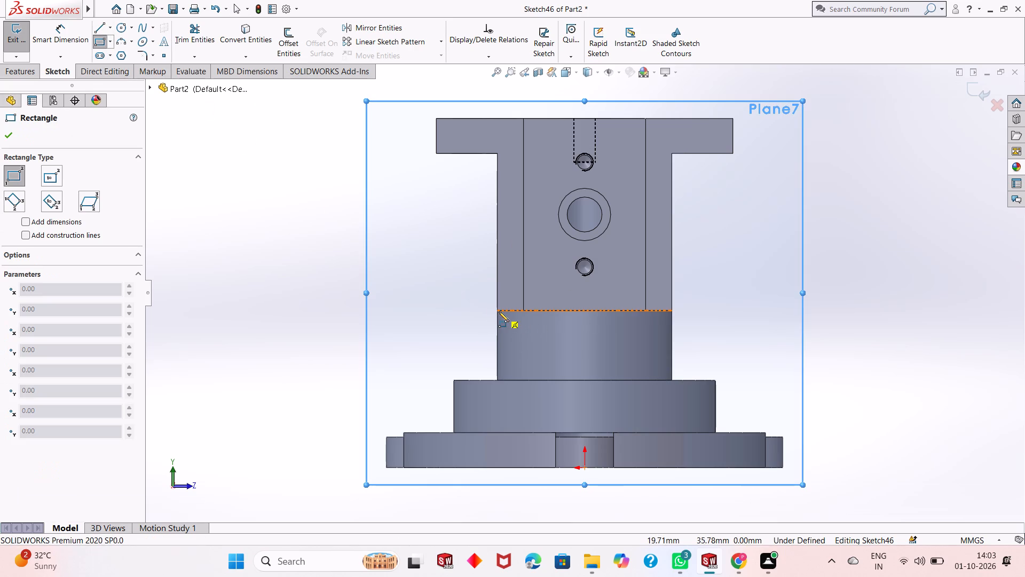
left_click(497, 311)
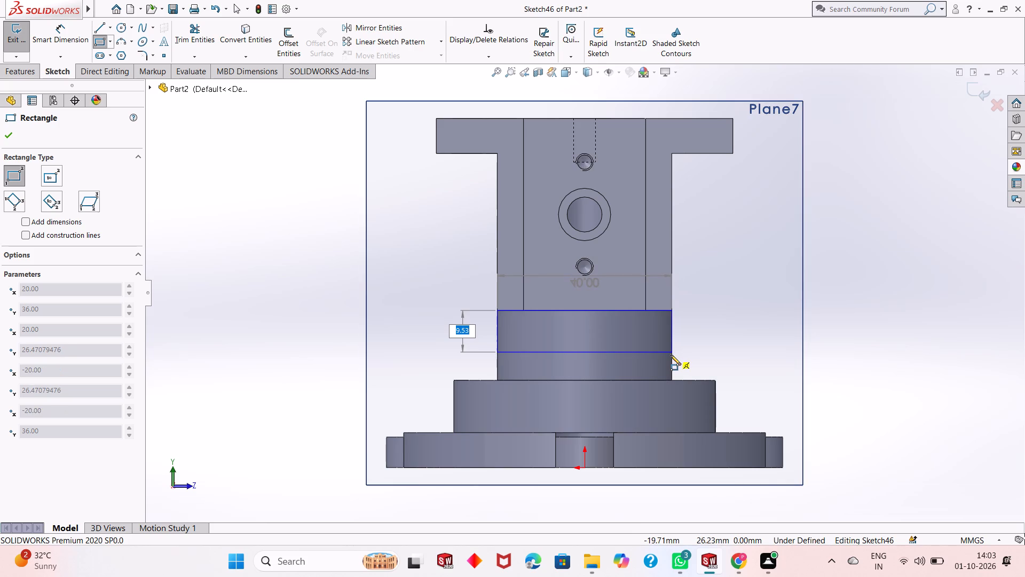
type("10")
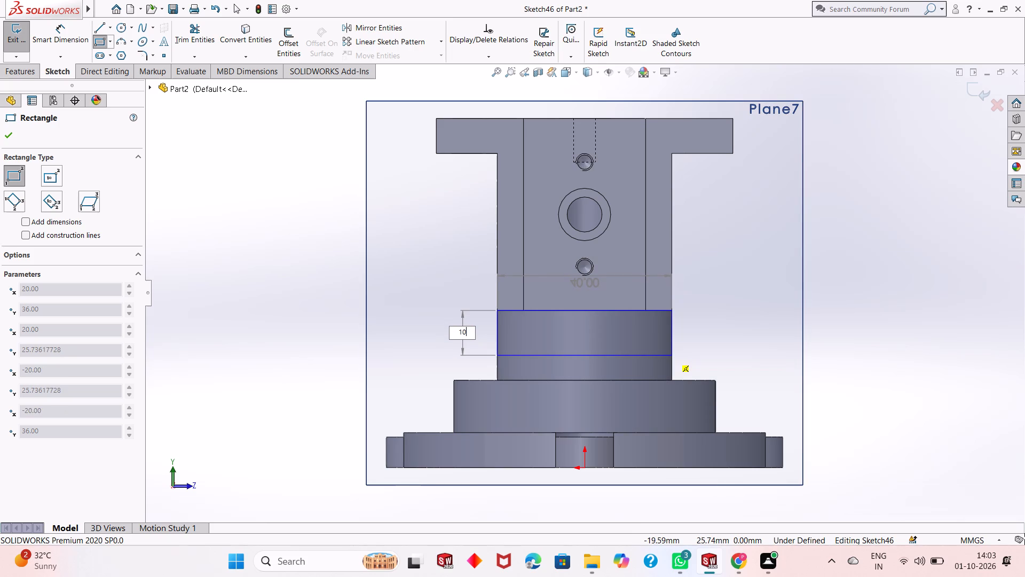
key("Return")
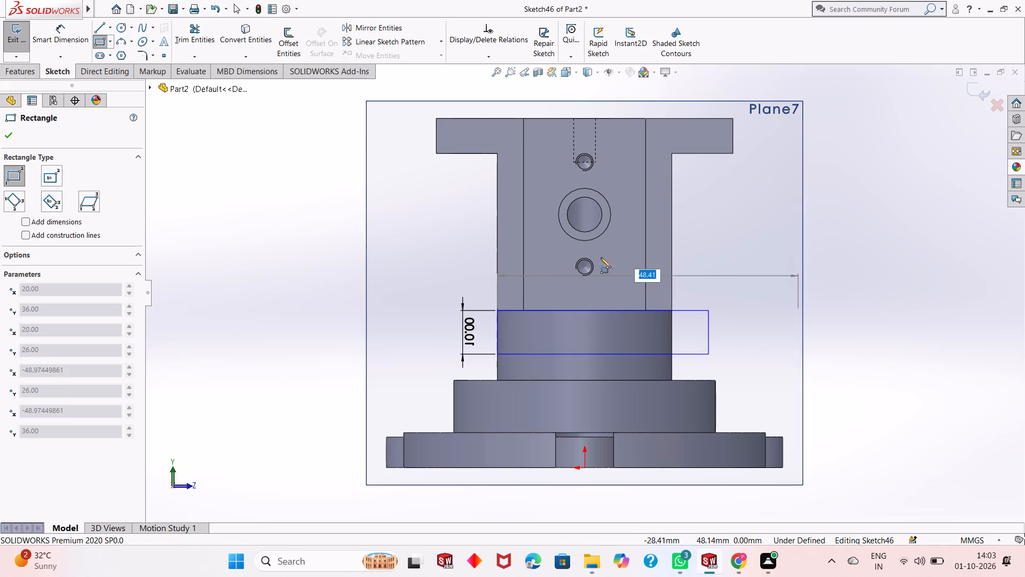
left_click(671, 310)
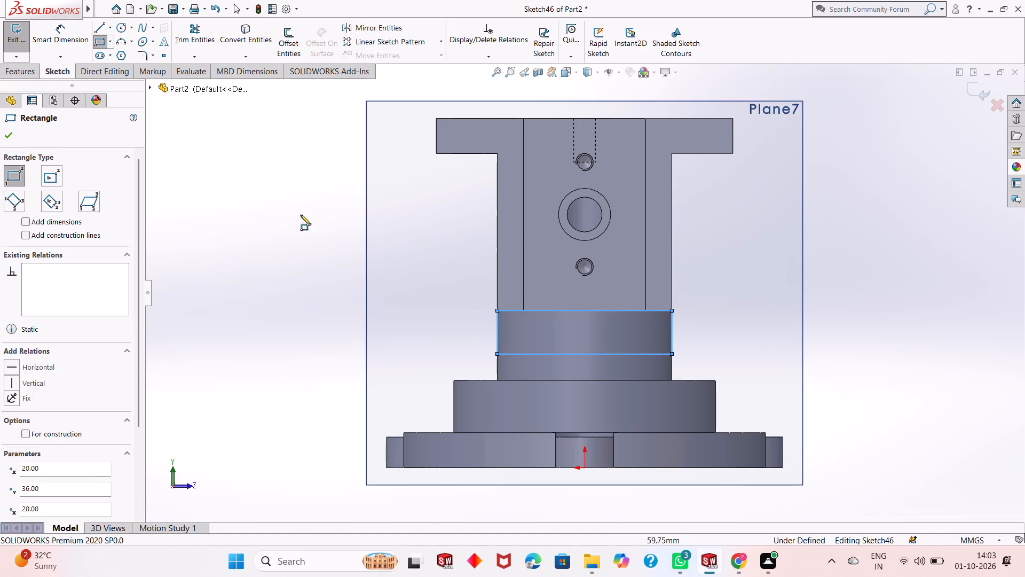
Dimension the rectangle's side edge below the side block at 10 mm high.
key("Escape")
key("Escape")
key("Escape")
left_click(51, 33)
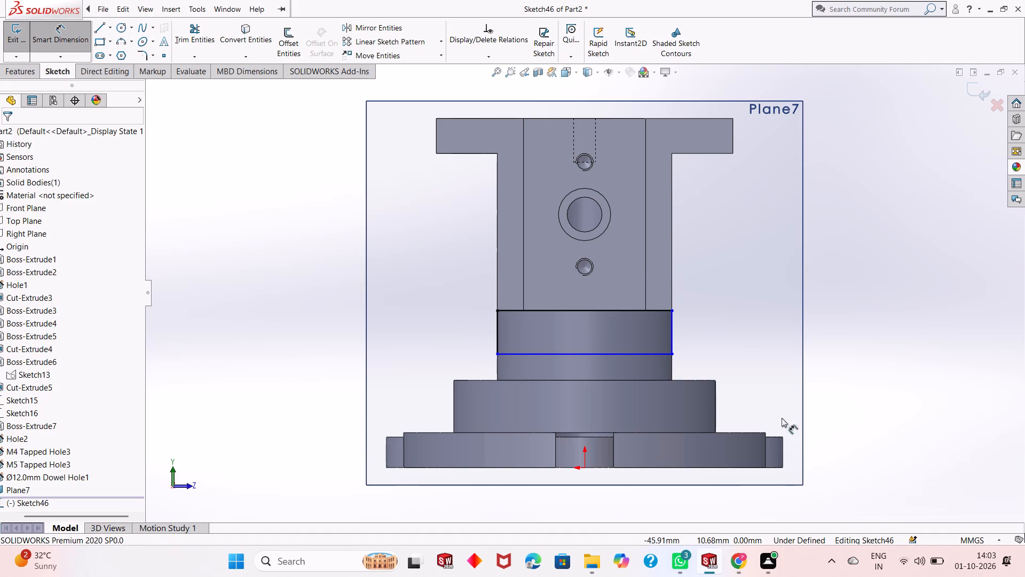
left_click(674, 332)
left_click(841, 323)
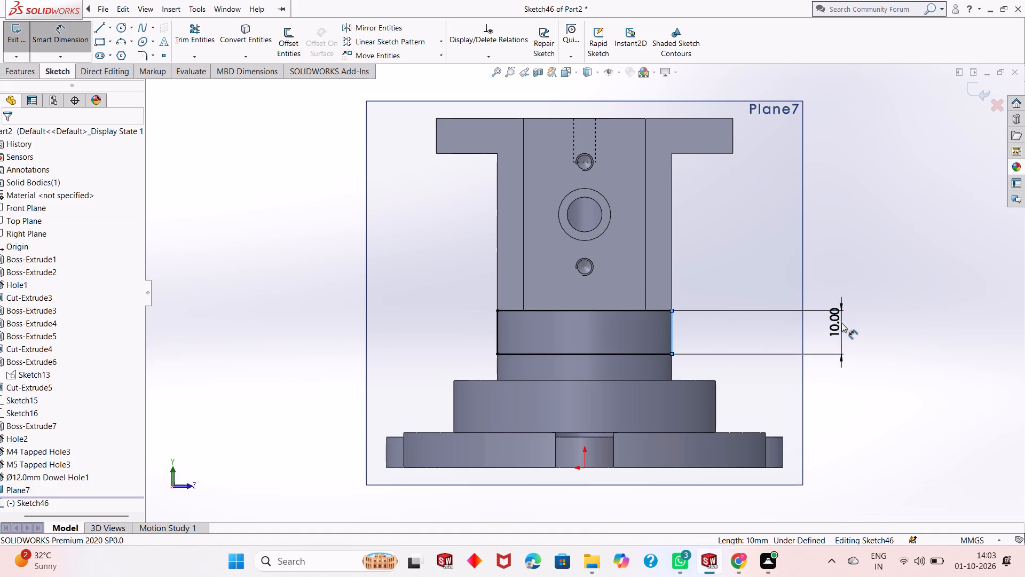
key("Return")
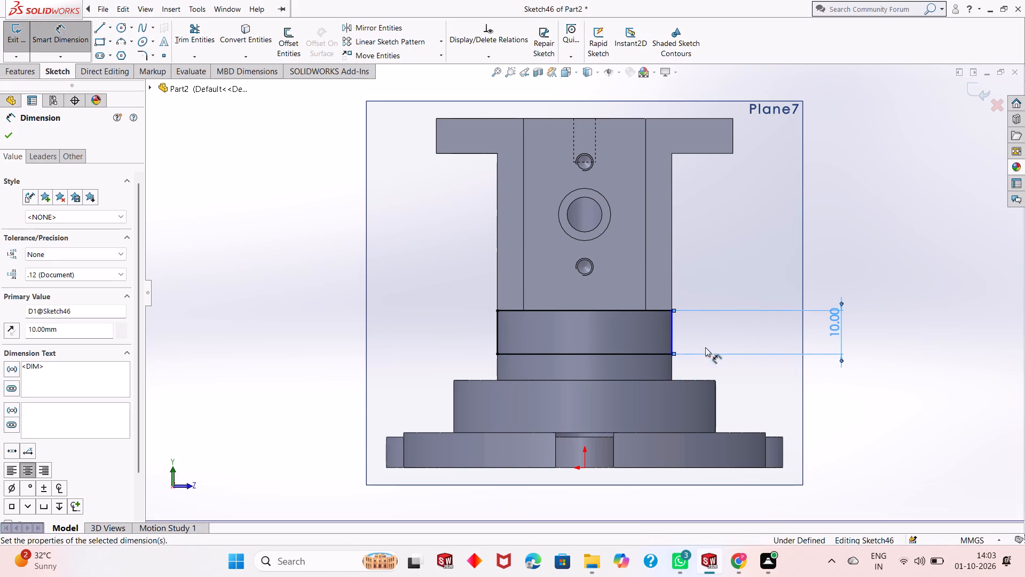
Dimension the horizontal distance from the rectangle's lower corner to the origin at 20 mm.
left_click(671, 357)
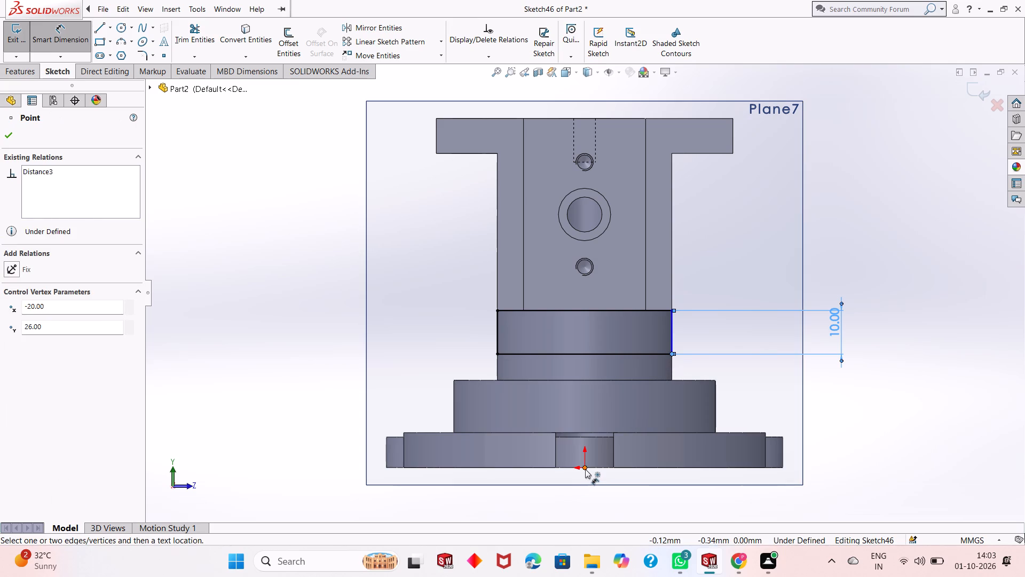
left_click(585, 469)
left_click(633, 496)
key("Return")
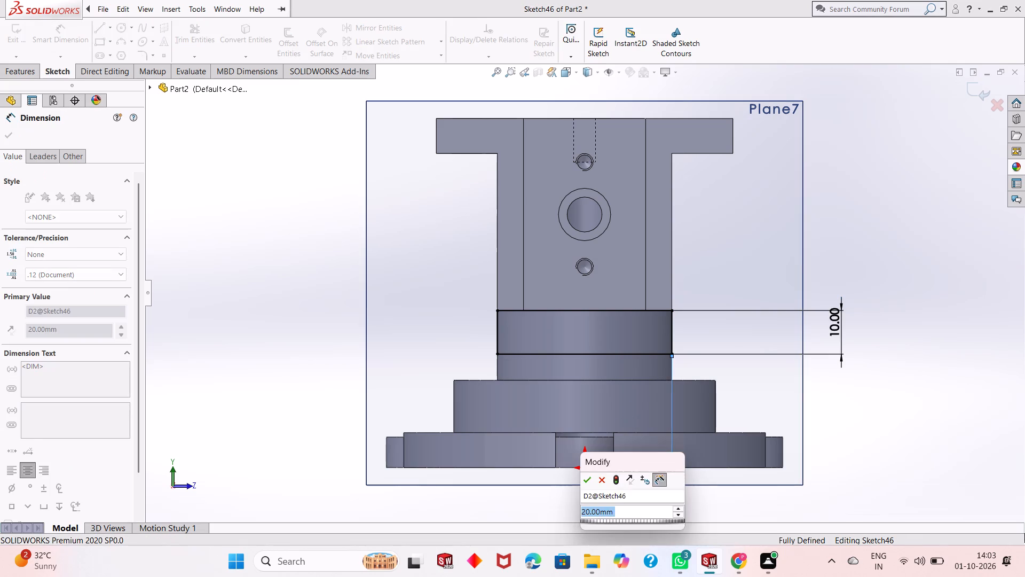
right_click(269, 232)
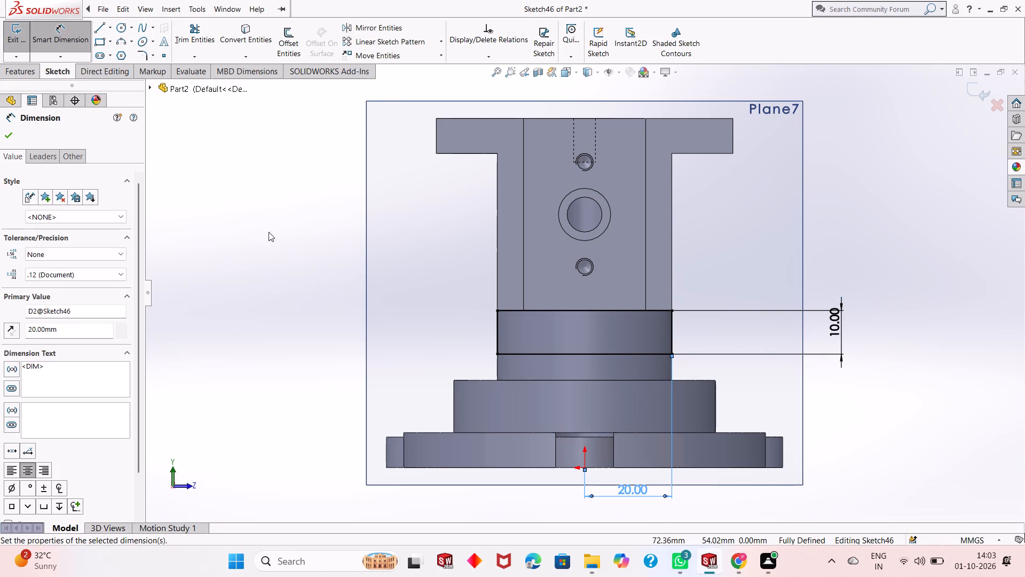
left_click(297, 269)
scroll(536, 355, "up", 1)
key("Escape")
key("Escape")
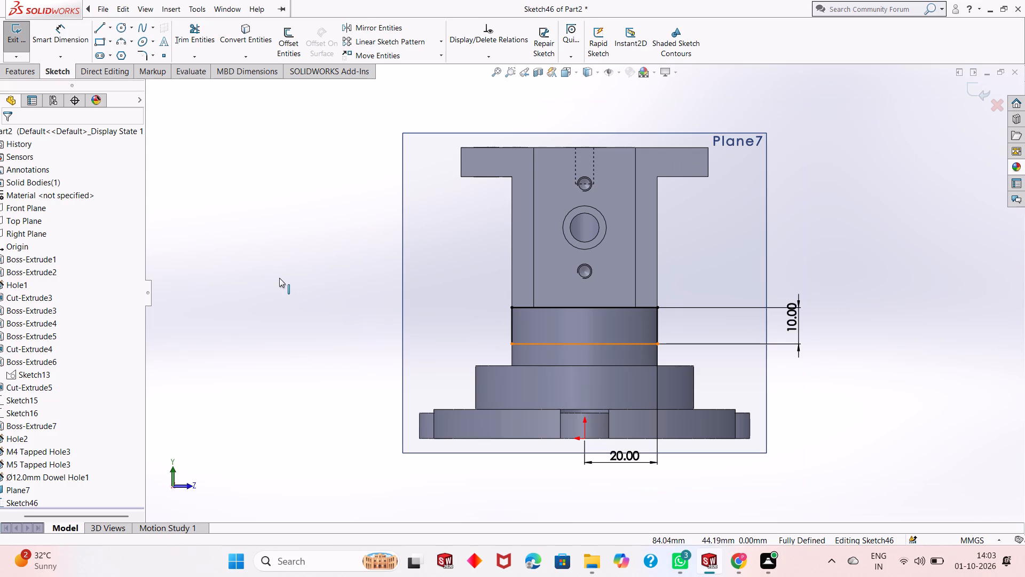
key("Escape")
key("Escape")
key("Escape")
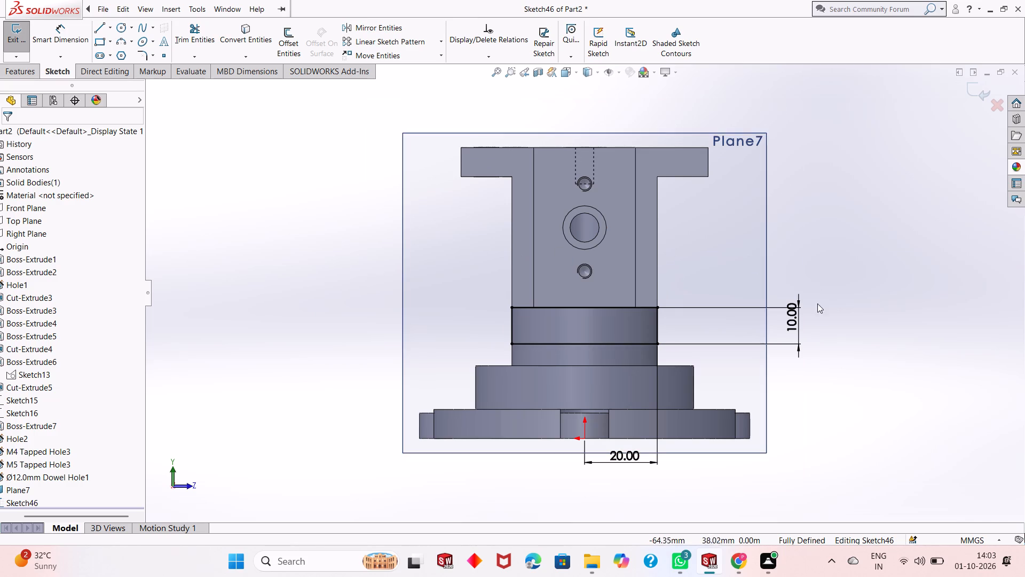
Extrude the rectangle as a boss with the Up To Next end condition, merged into the cylindrical body.
middle_click_drag(827, 353, 777, 368)
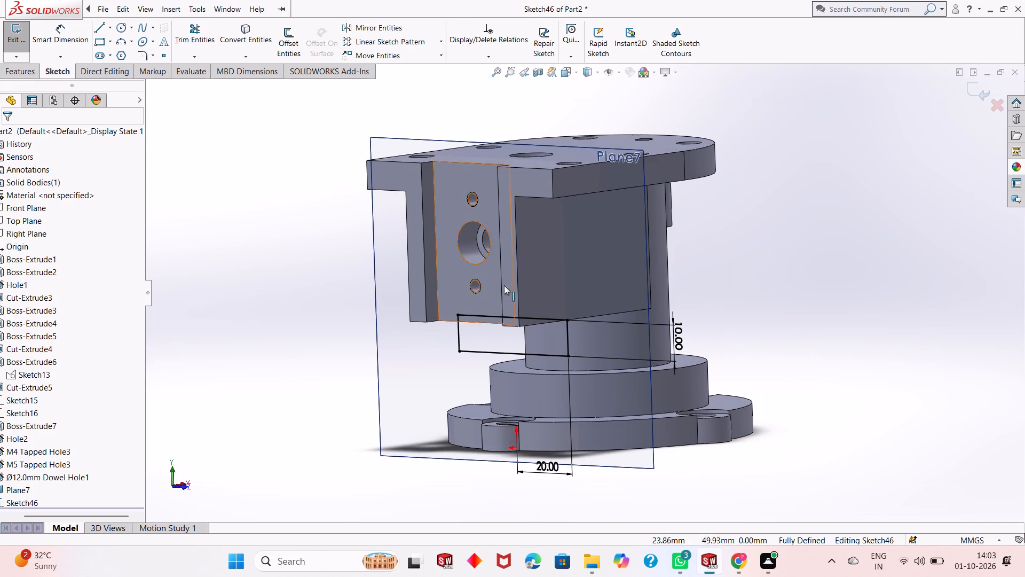
left_click(7, 71)
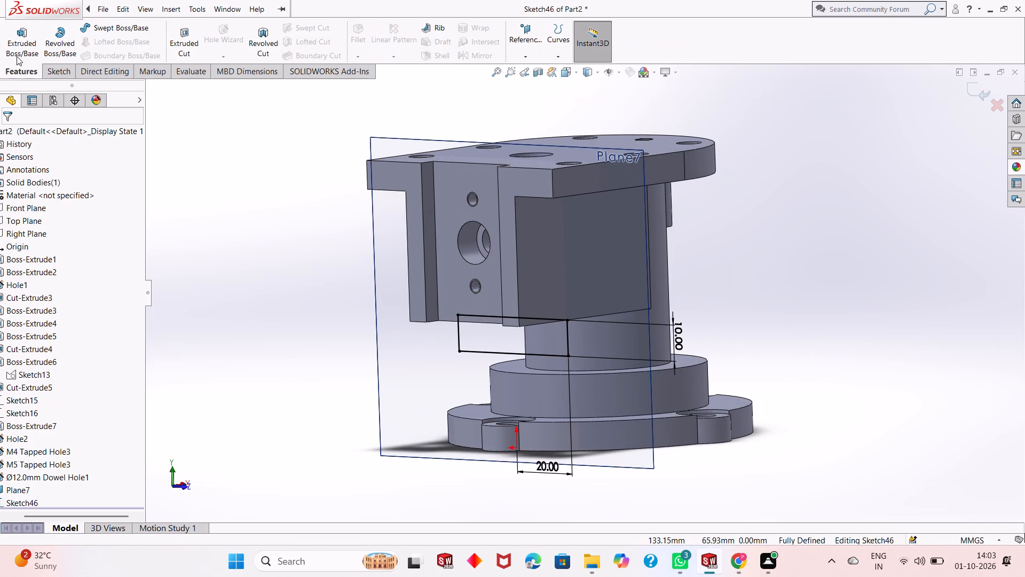
left_click(22, 49)
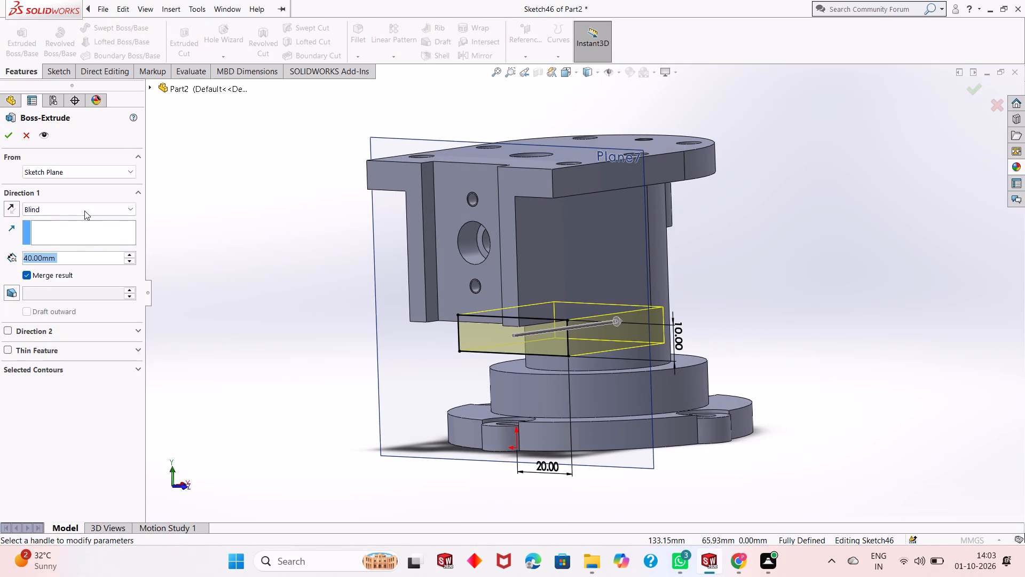
left_click(84, 210)
left_click(87, 238)
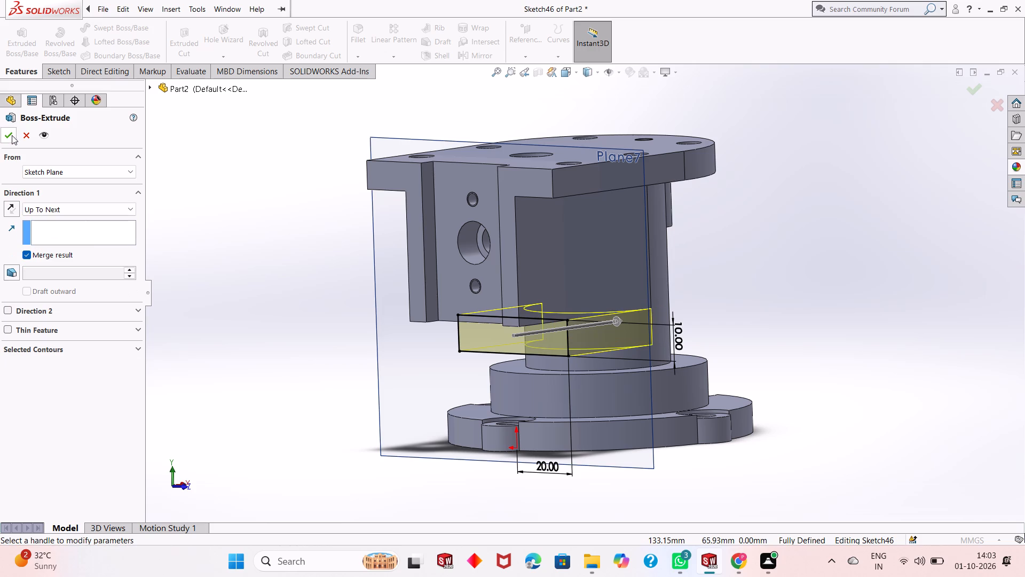
left_click(12, 136)
key("Escape")
Hide the offset reference plane that carries the rectangle sketch.
middle_click_drag(736, 330, 719, 323)
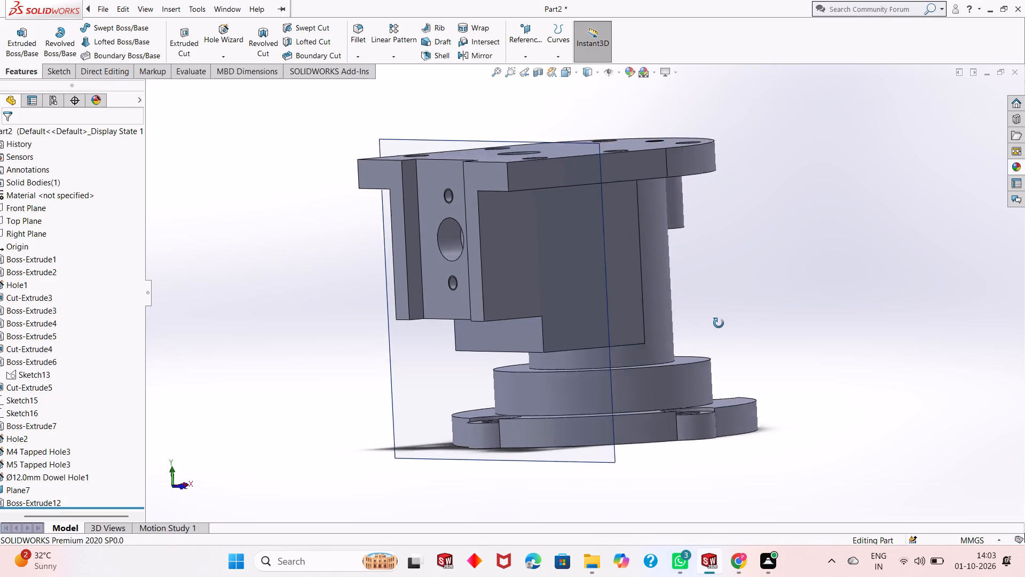
middle_click_drag(719, 323, 676, 329)
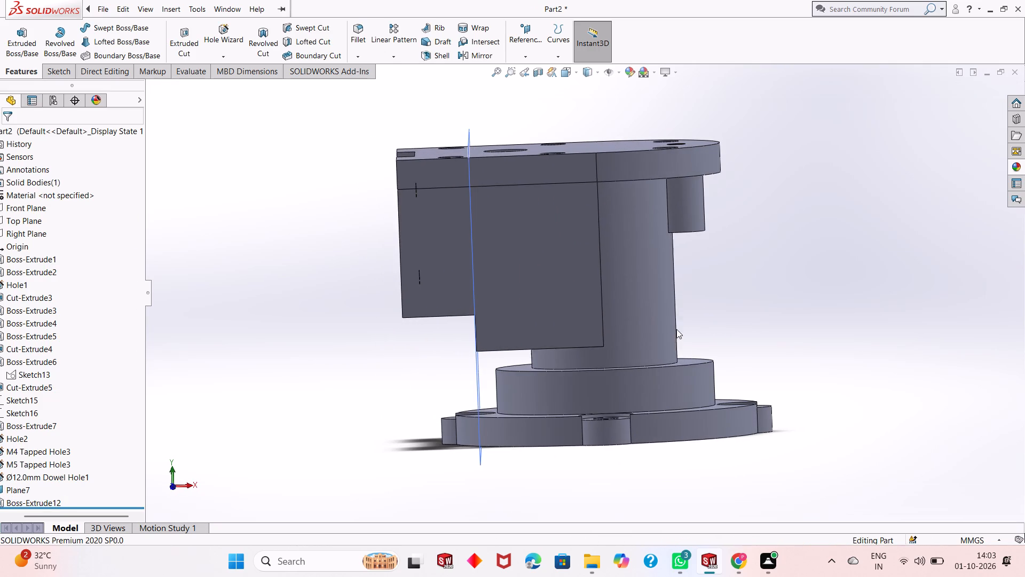
middle_click_drag(539, 378, 559, 382)
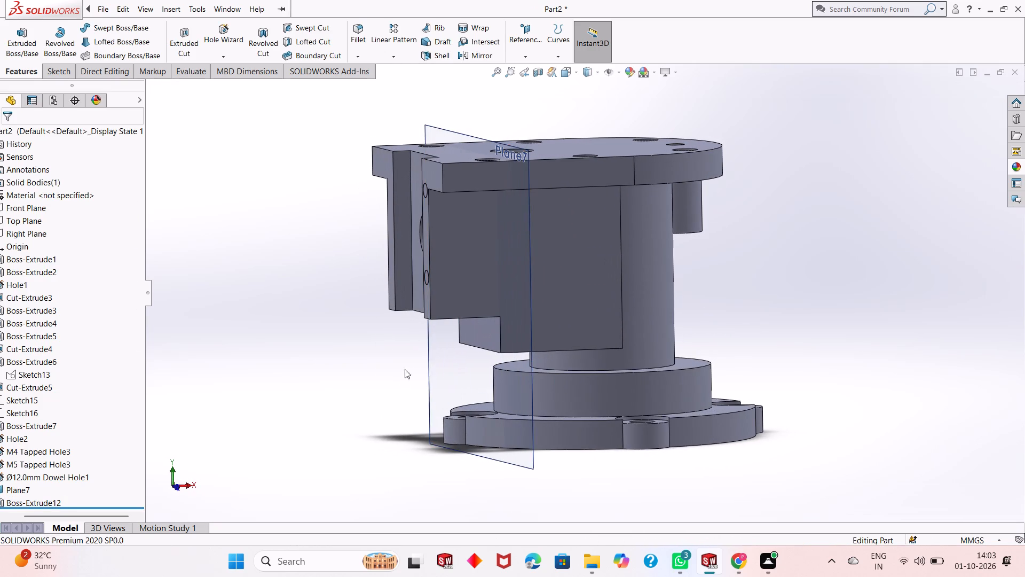
right_click(447, 355)
left_click(487, 339)
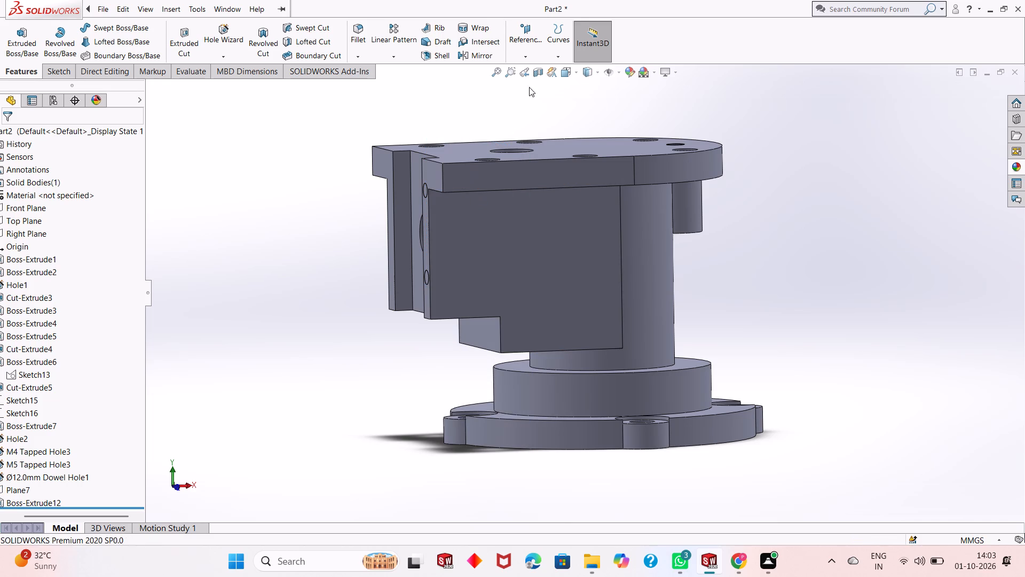
Apply a planar section view through the part on the Front Plane with 0 mm offset and inspect the internal holes.
left_click(539, 72)
middle_click_drag(727, 321, 700, 322)
scroll(547, 313, "down", 2)
scroll(526, 374, "up", 1)
middle_click_drag(572, 393, 572, 387)
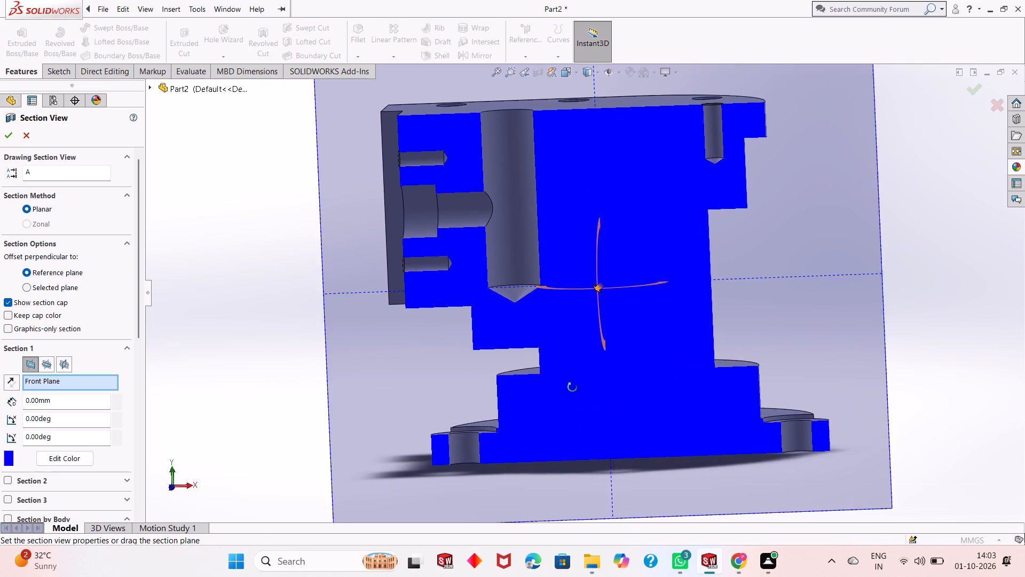
middle_click_drag(572, 387, 578, 390)
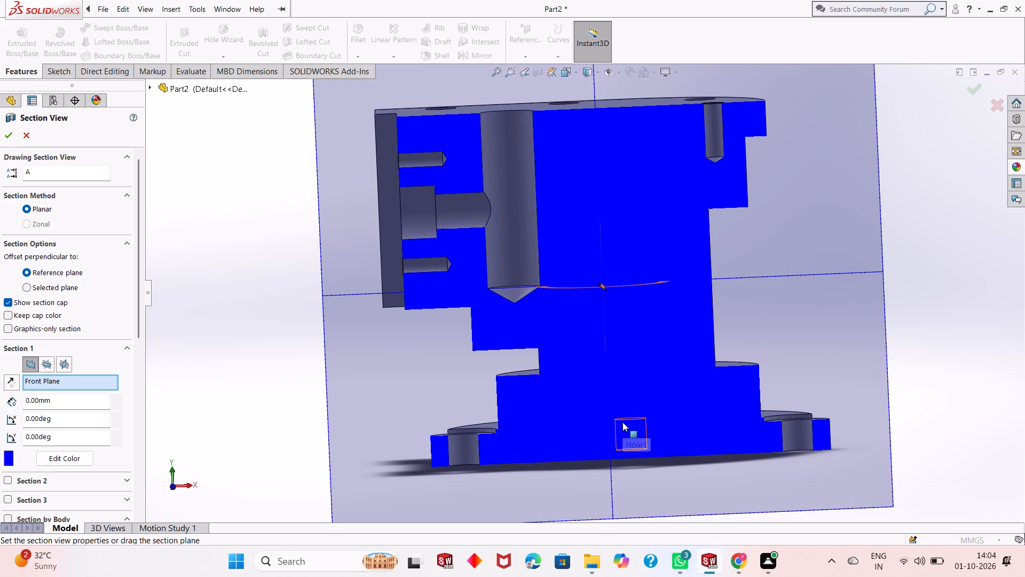
scroll(569, 256, "up", 1)
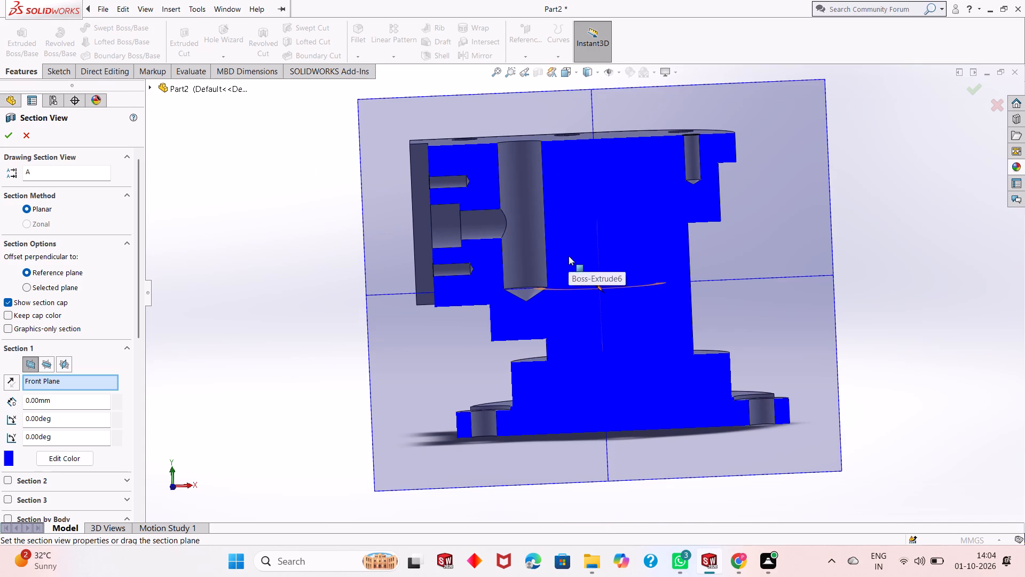
middle_click_drag(279, 350, 305, 350)
middle_click(305, 346)
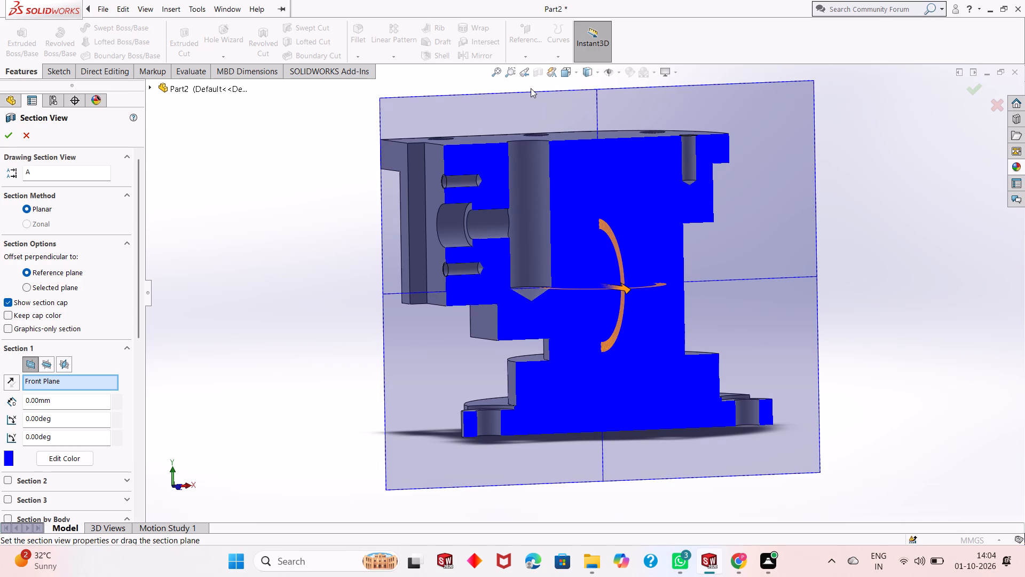
left_click(4, 135)
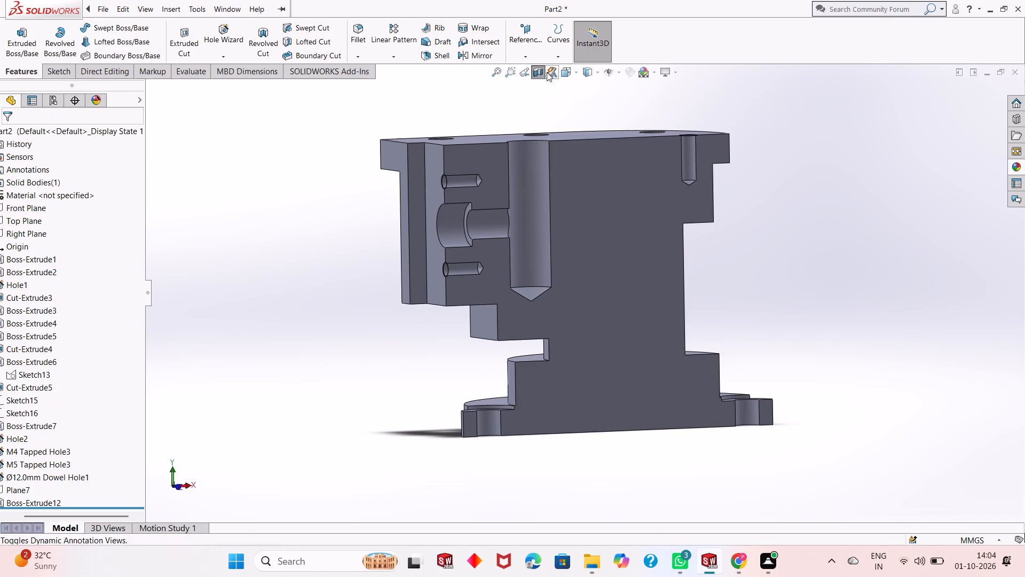
Create a reference plane from the Front Plane with an offset of 0 mm.
left_click(534, 55)
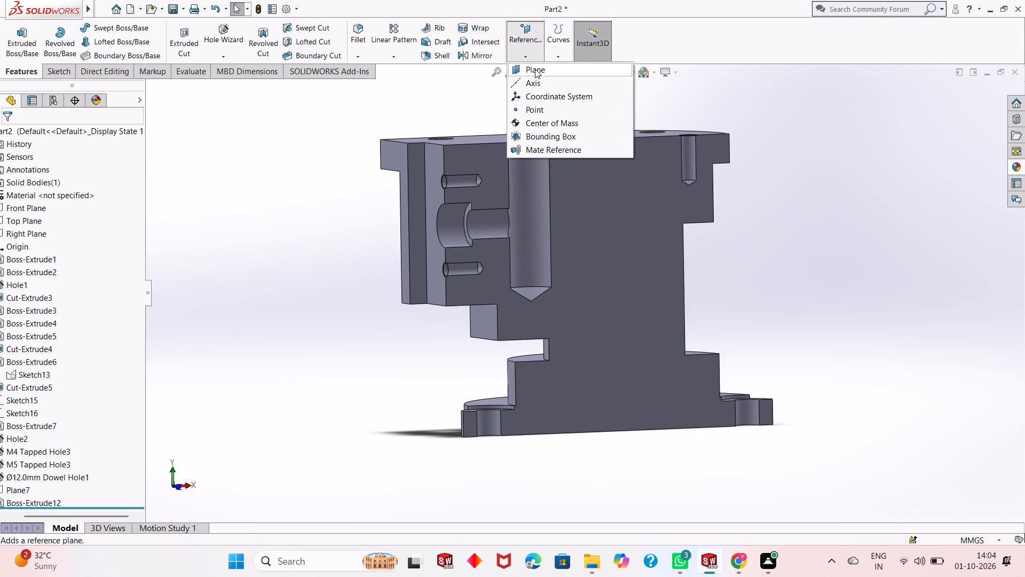
left_click(535, 70)
left_click(159, 85)
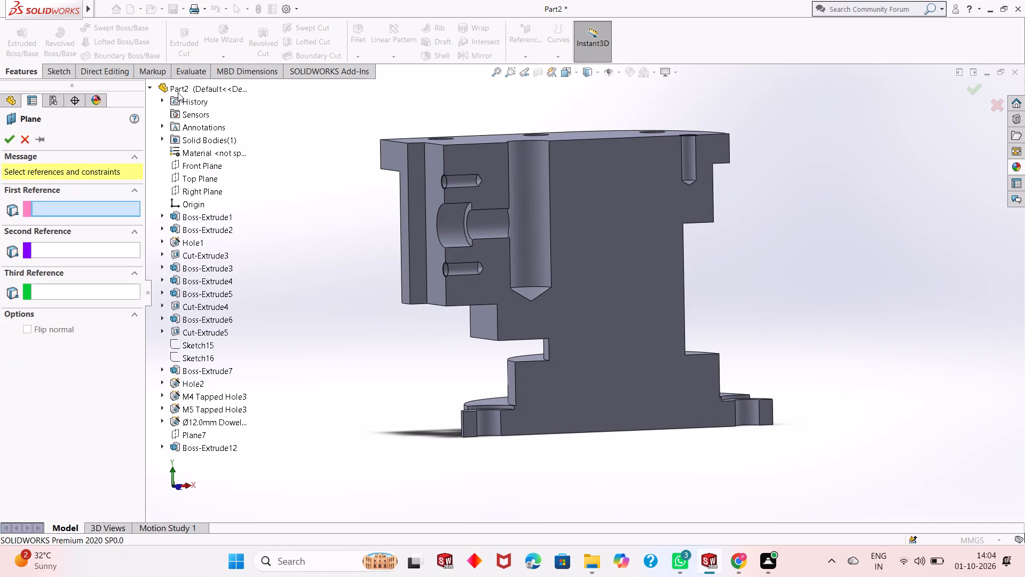
left_click(211, 170)
double_click(75, 305)
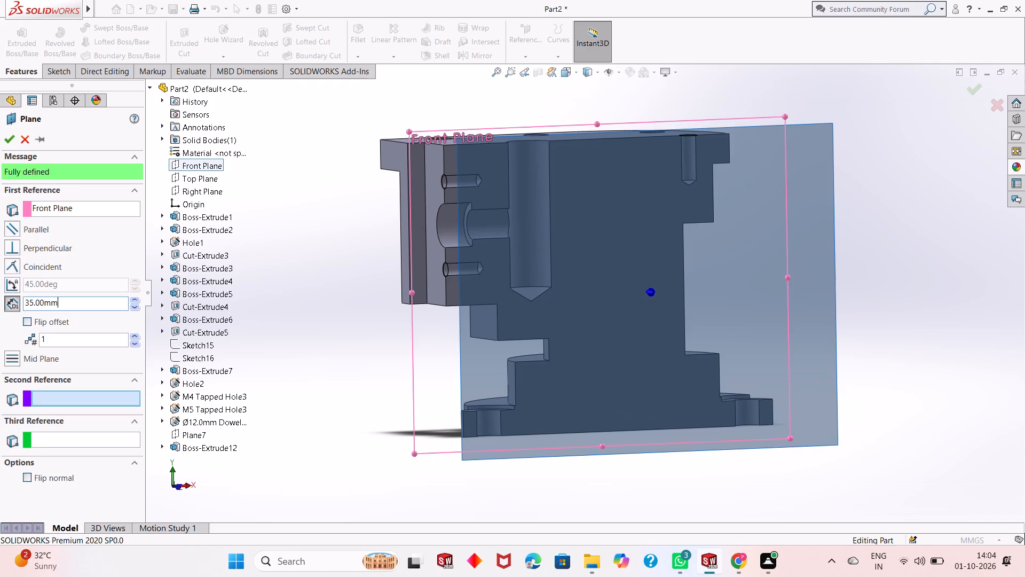
key("0")
key("Return")
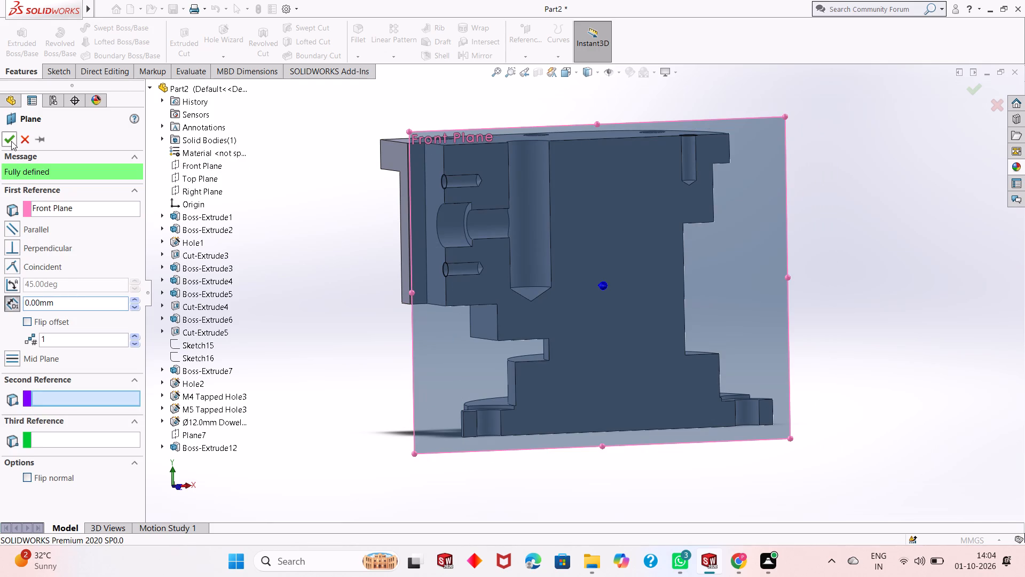
left_click(11, 141)
Open a sketch on the new plane through the section and view it square-on.
middle_click_drag(357, 325, 435, 324)
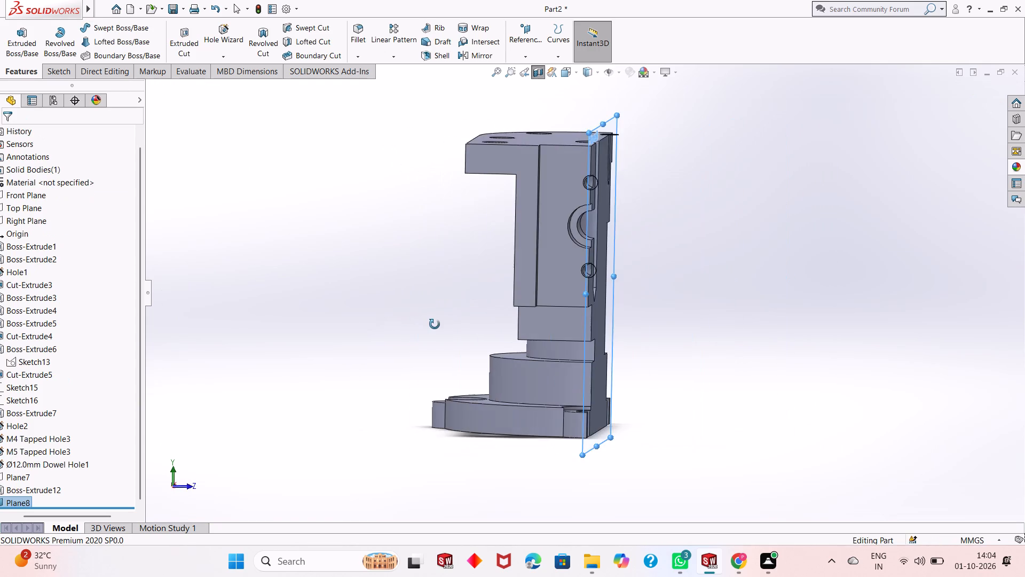
middle_click_drag(435, 324, 365, 331)
right_click(755, 231)
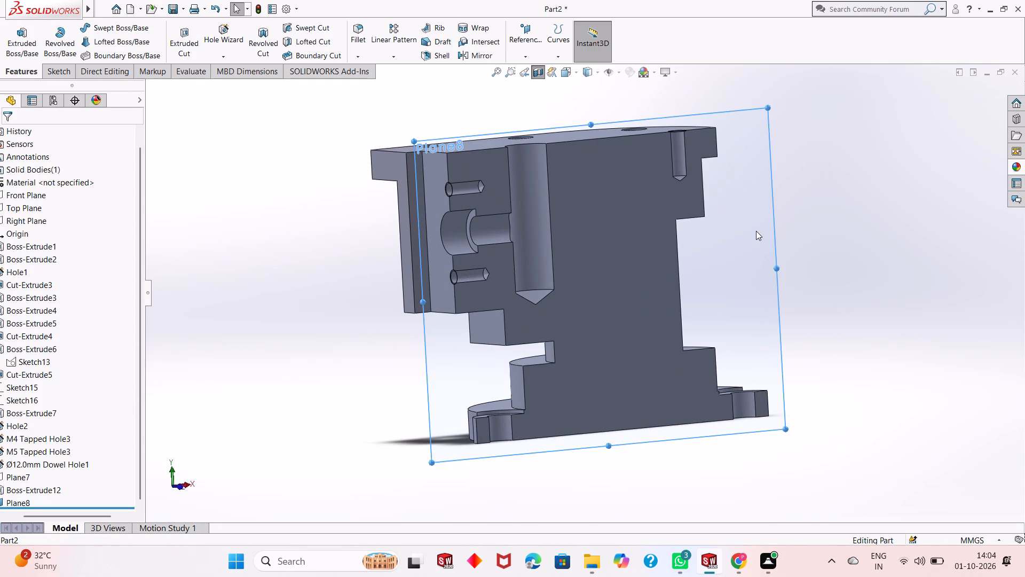
left_click(786, 221)
key("ctrl+8")
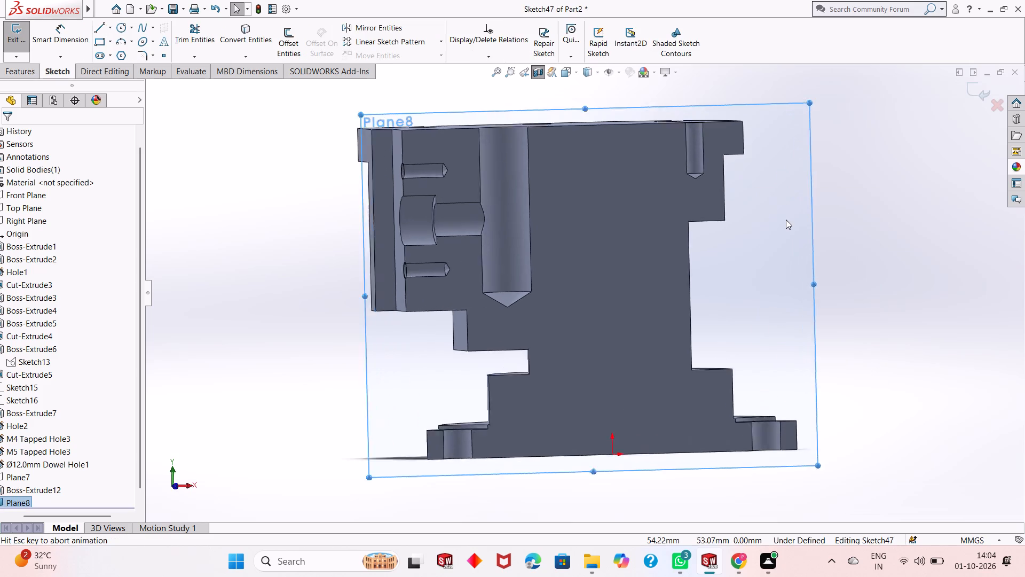
Sketch a 4 mm vertical line upward from the origin at the base of the sectioned part.
scroll(503, 368, "up", 1)
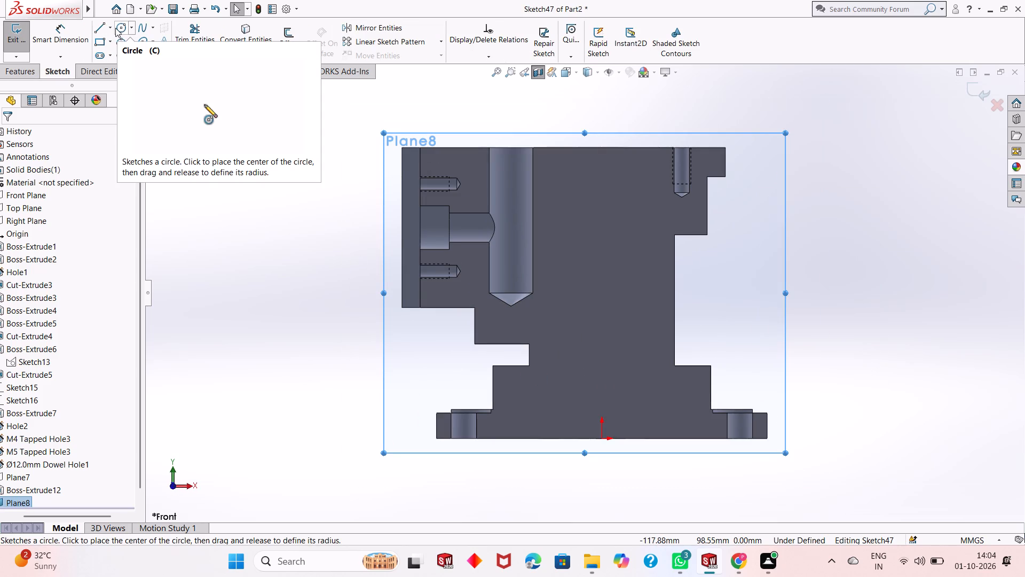
left_click(97, 25)
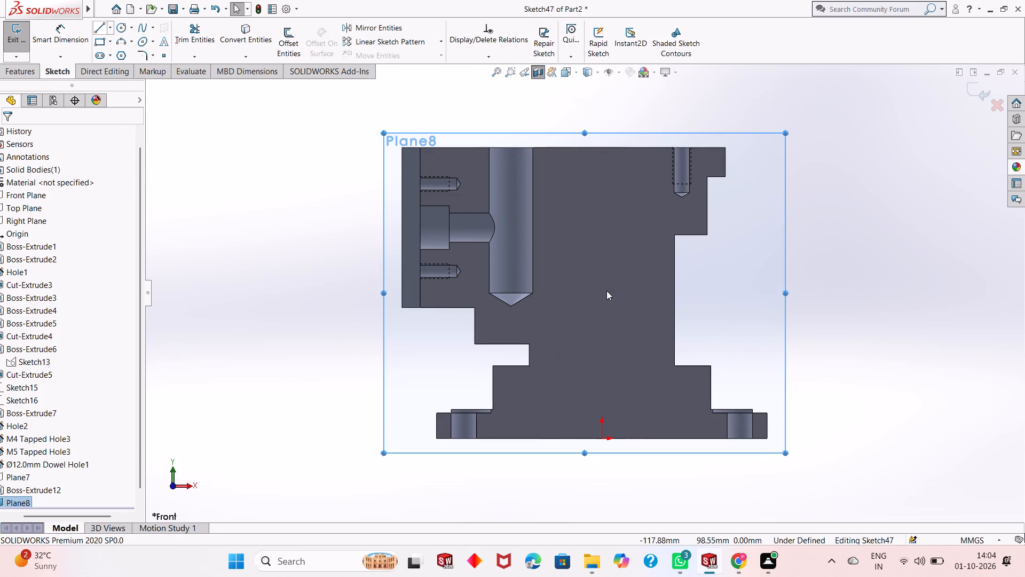
left_click(602, 438)
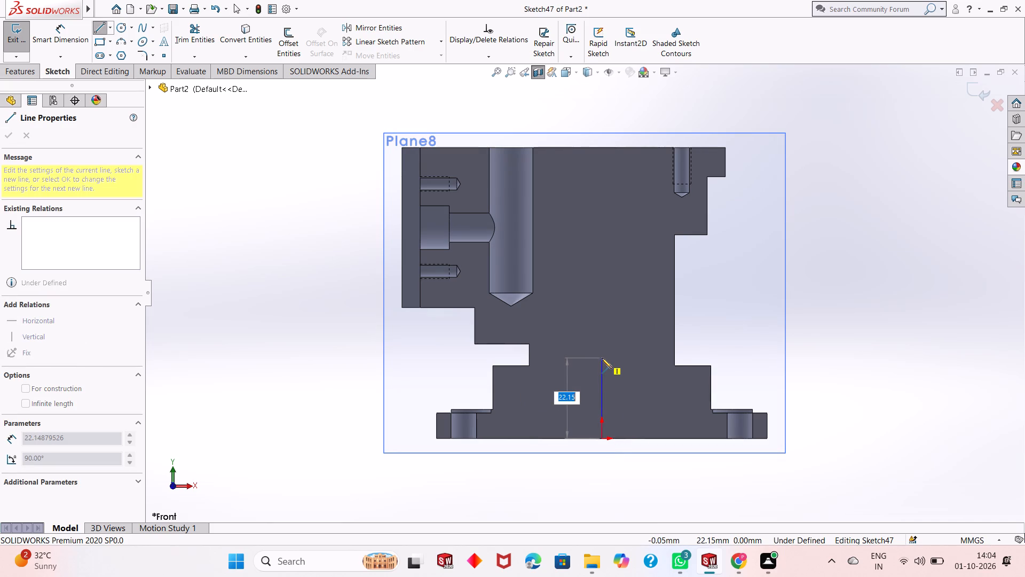
key("1")
key("4")
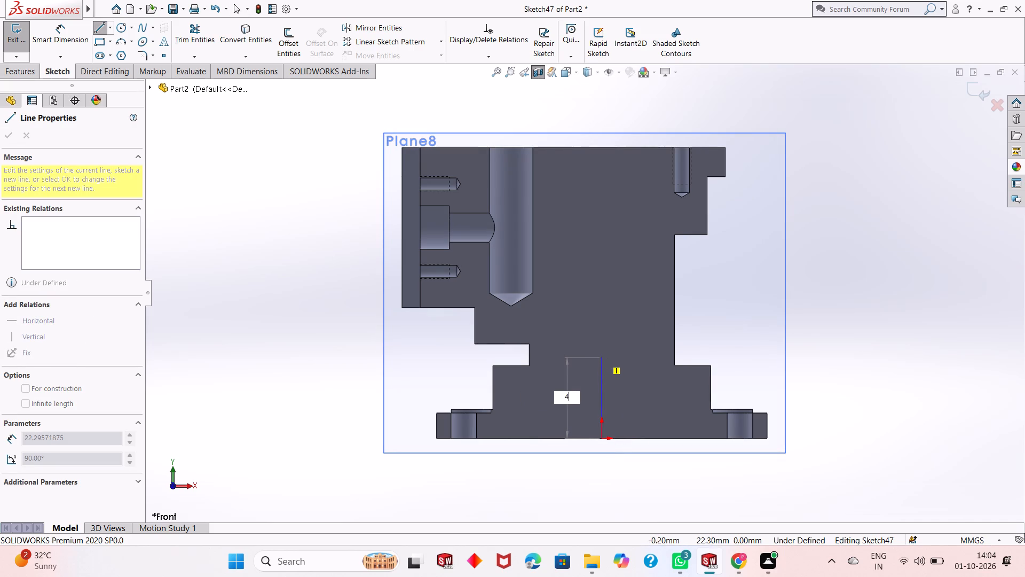
key("Return")
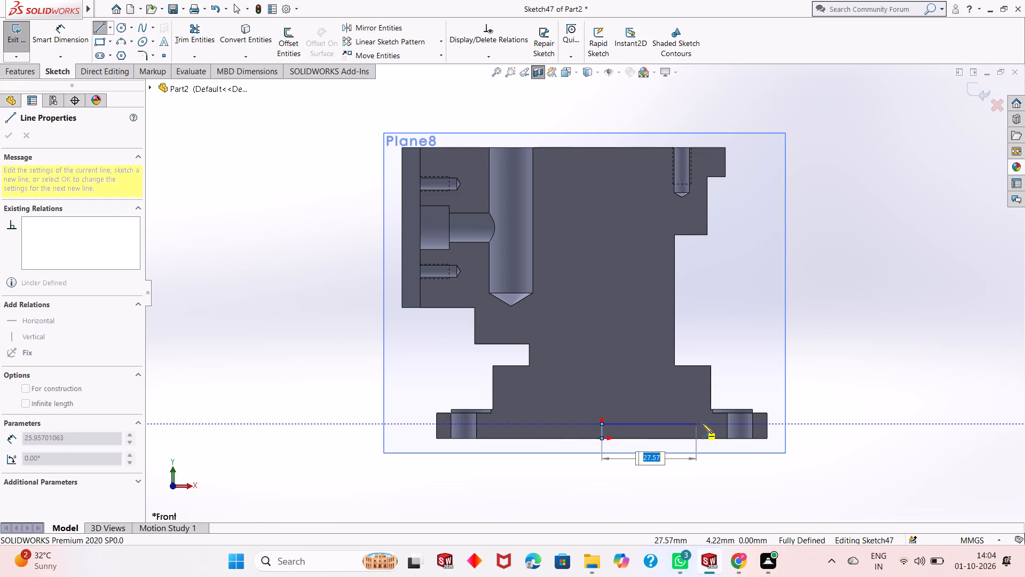
key("Escape")
scroll(603, 449, "down", 3)
key("Escape")
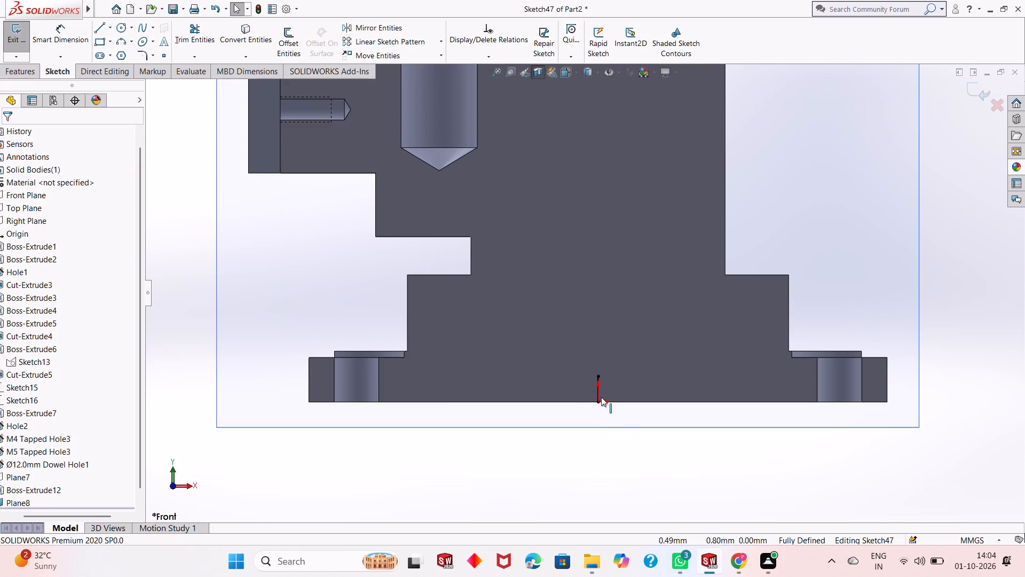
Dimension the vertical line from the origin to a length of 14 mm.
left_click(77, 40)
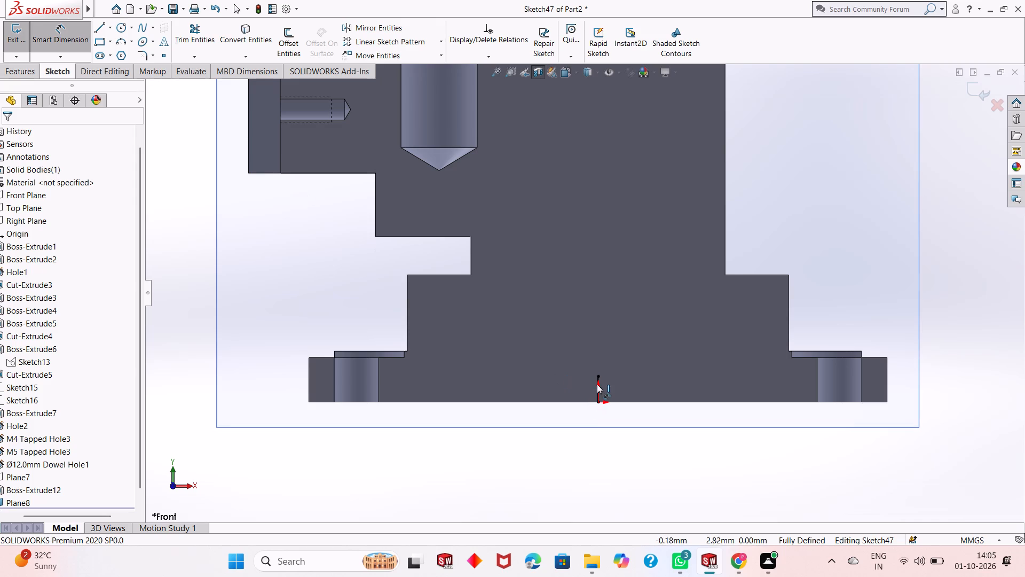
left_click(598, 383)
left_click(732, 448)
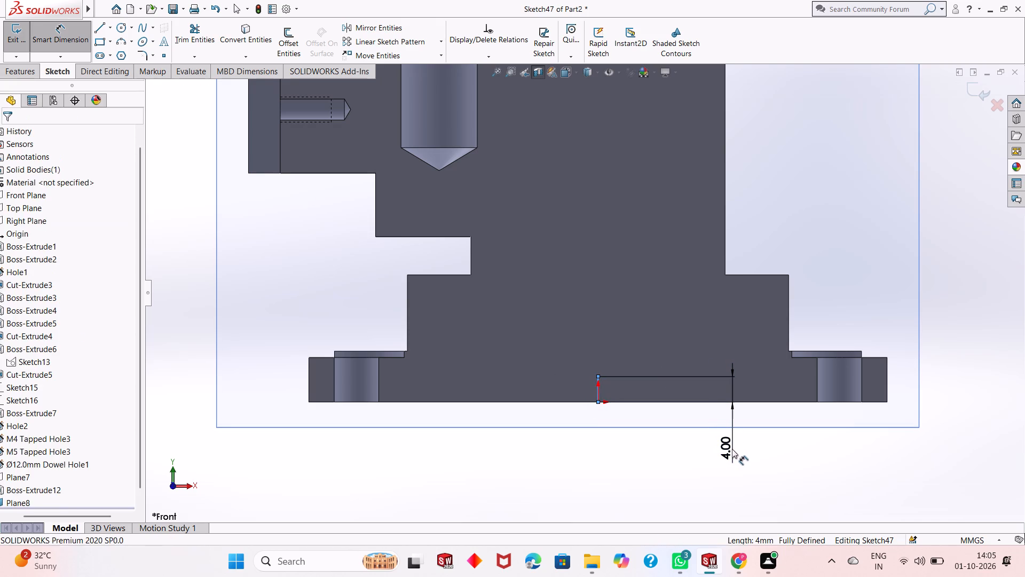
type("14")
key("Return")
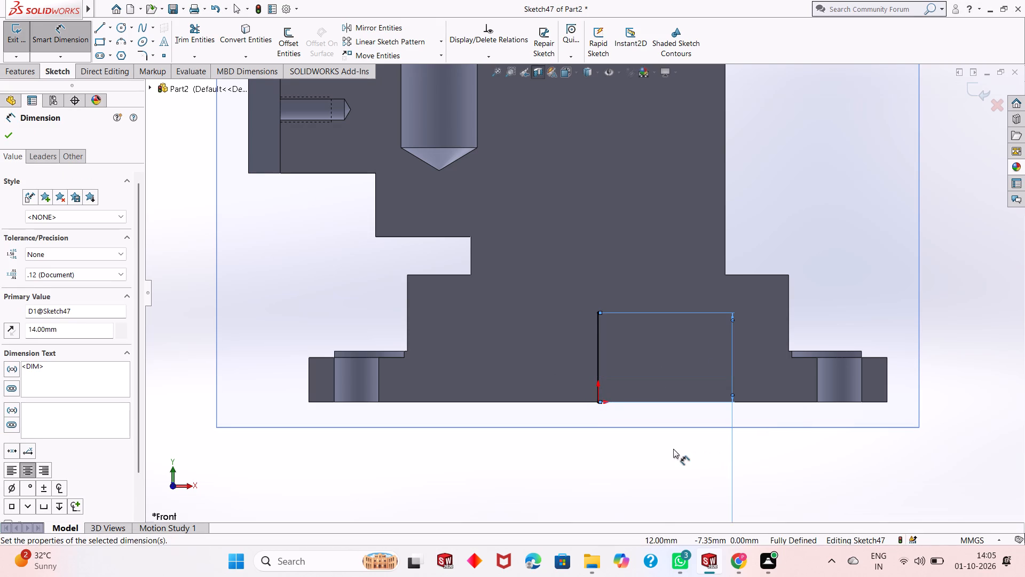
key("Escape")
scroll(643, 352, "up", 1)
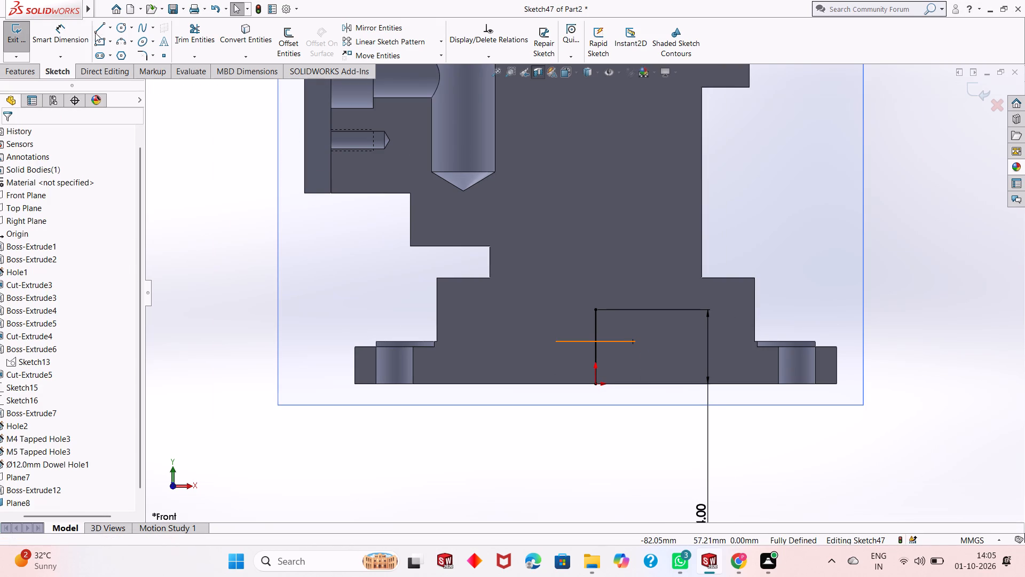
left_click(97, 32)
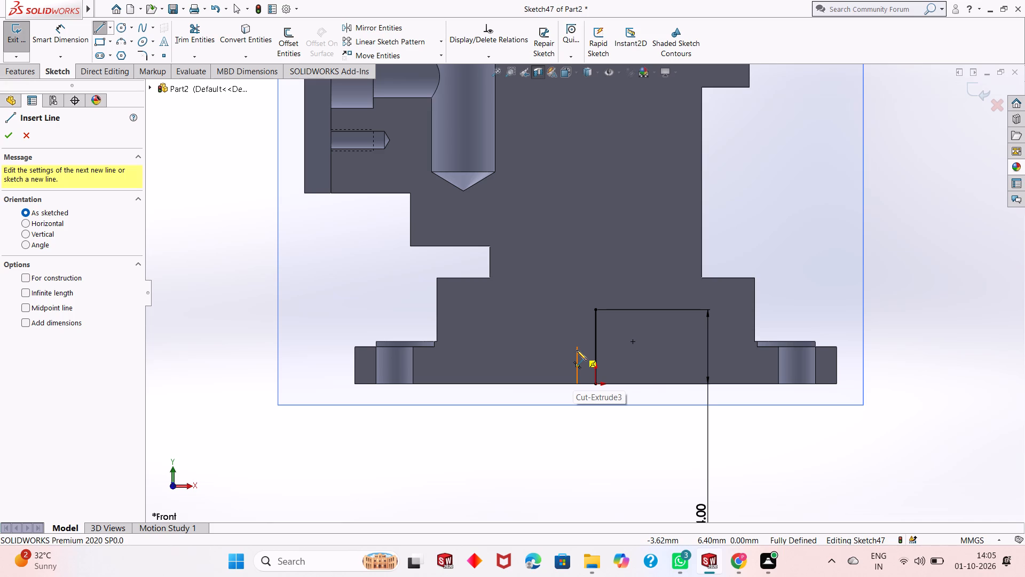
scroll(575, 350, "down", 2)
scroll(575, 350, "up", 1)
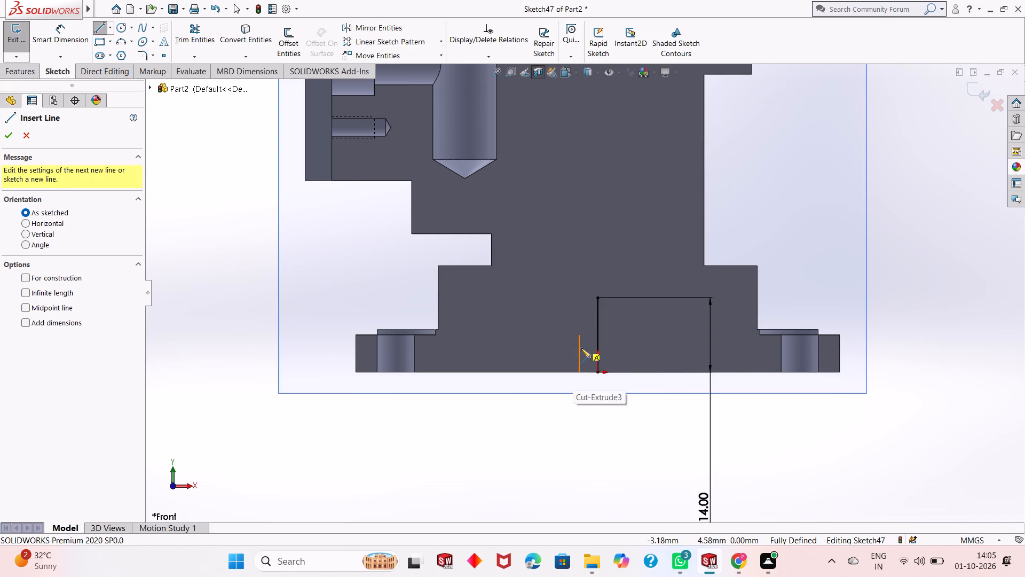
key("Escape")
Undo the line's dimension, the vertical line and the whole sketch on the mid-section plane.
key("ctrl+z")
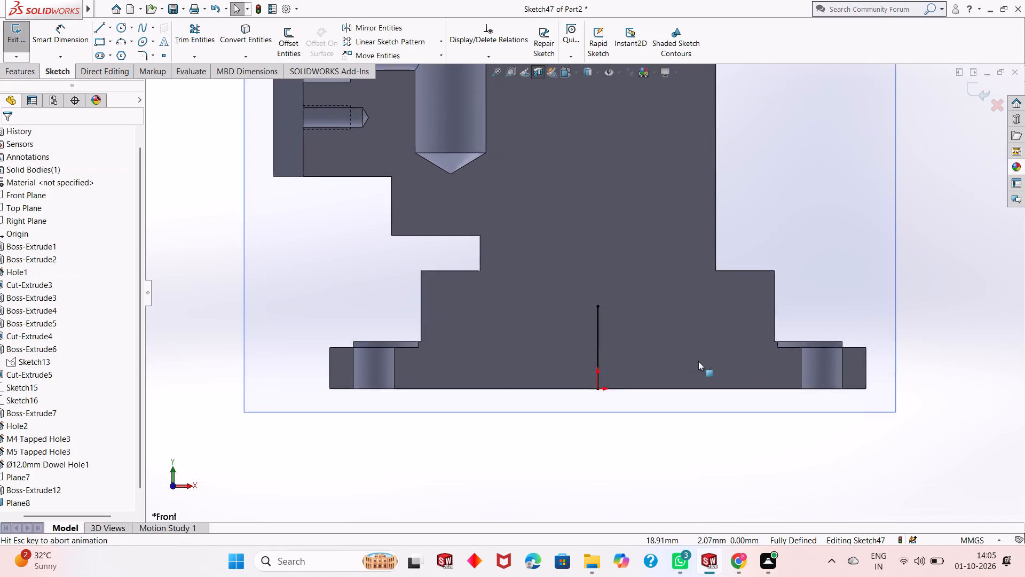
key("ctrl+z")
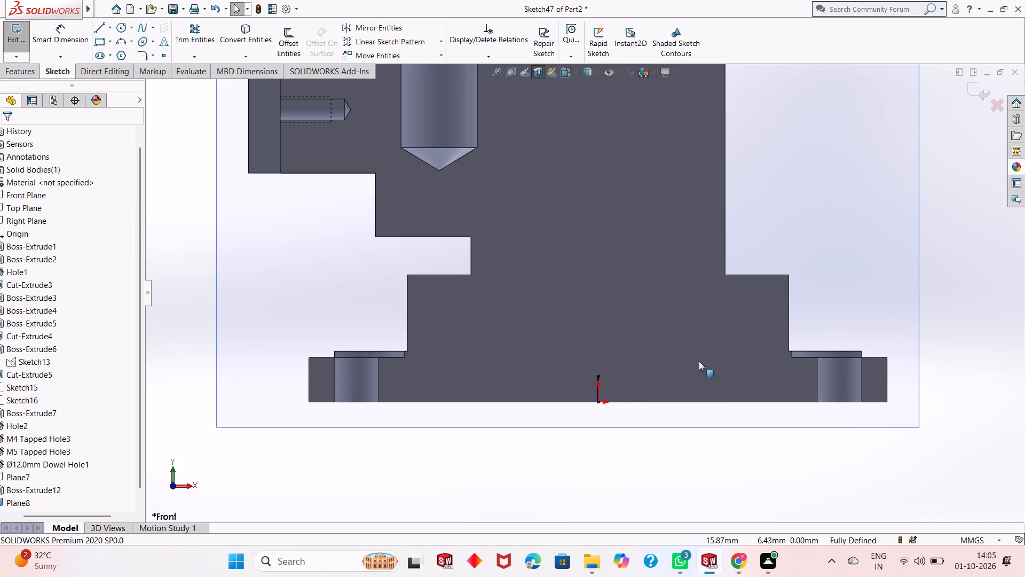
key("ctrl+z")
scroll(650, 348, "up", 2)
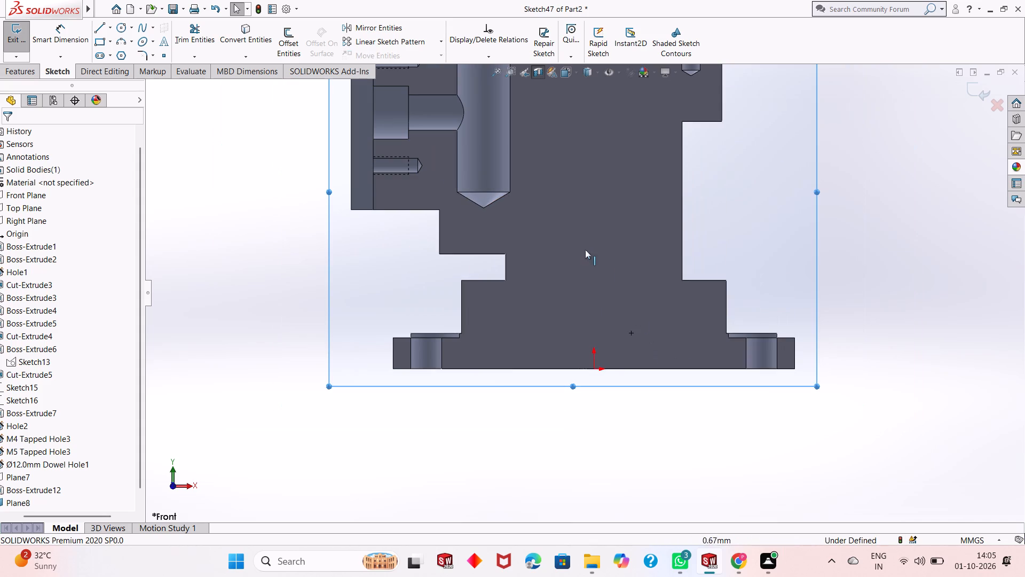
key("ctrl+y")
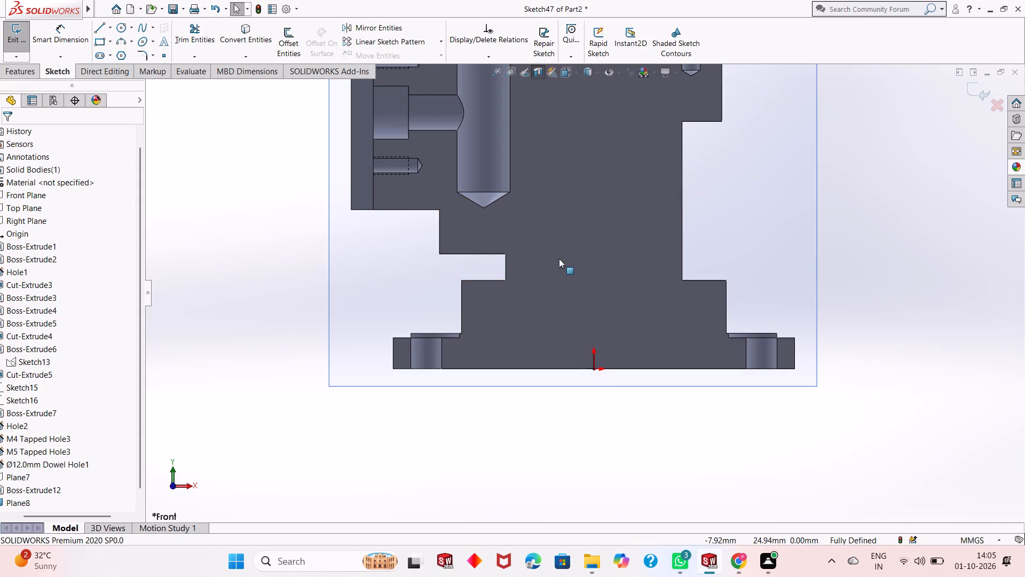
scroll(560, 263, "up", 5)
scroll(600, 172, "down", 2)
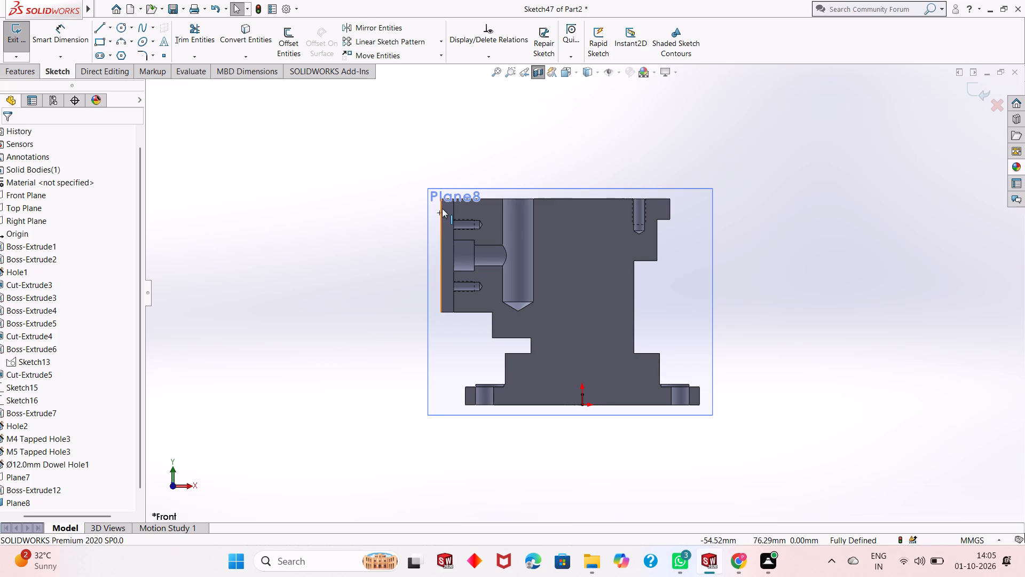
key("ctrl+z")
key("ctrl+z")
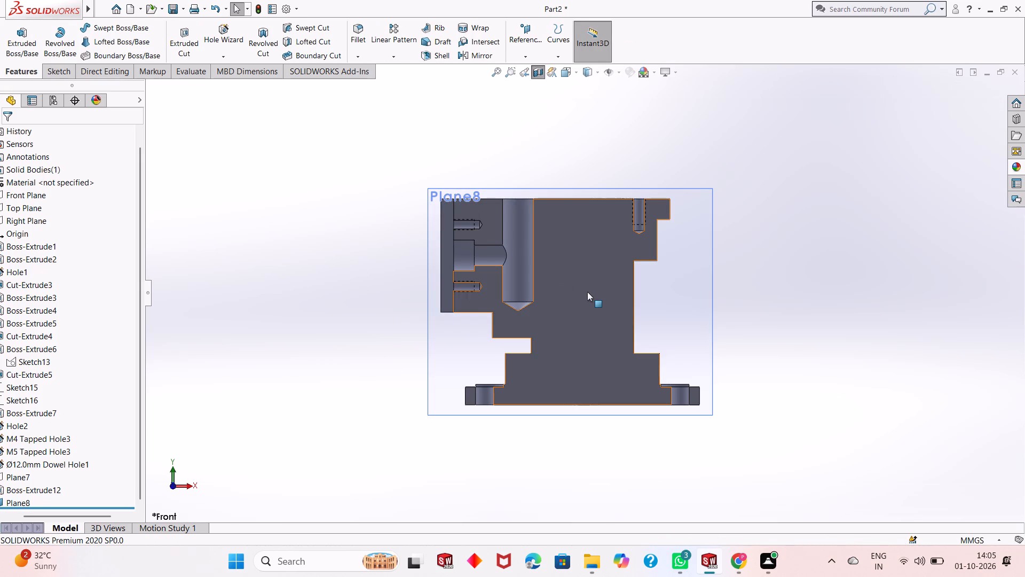
Turn off the section view to show the complete part.
middle_click_drag(597, 275, 622, 296)
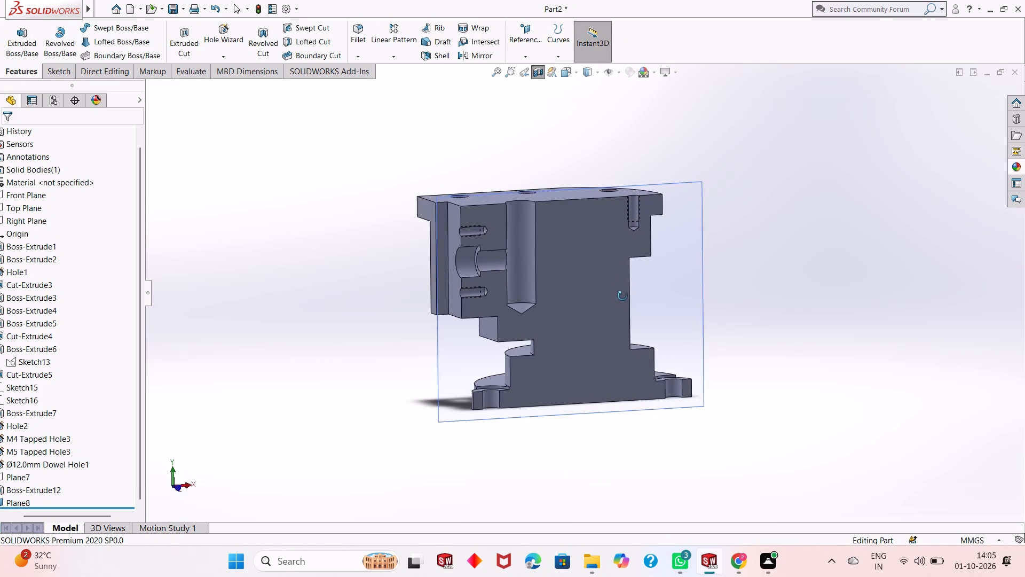
middle_click_drag(622, 296, 619, 303)
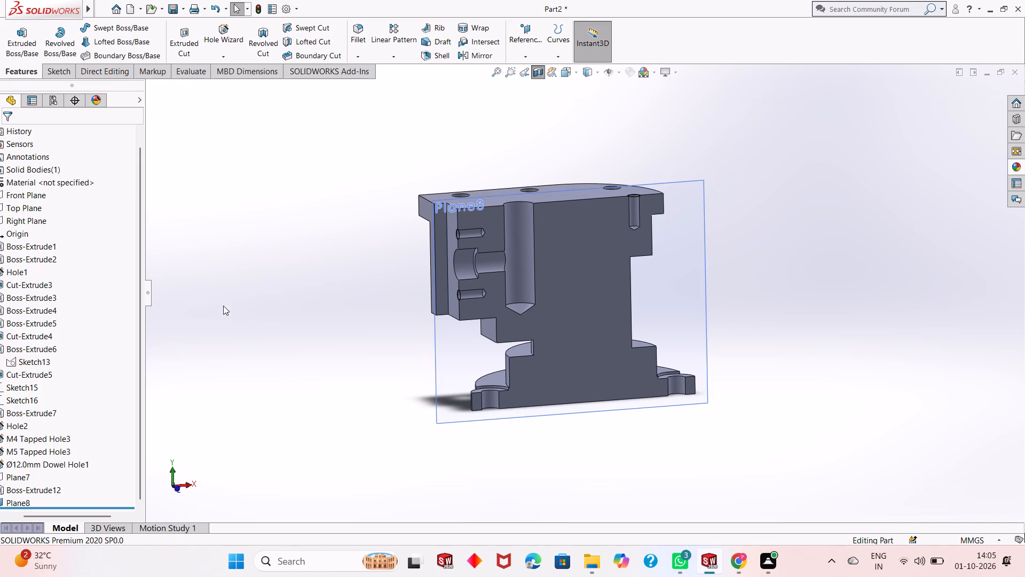
left_click(540, 75)
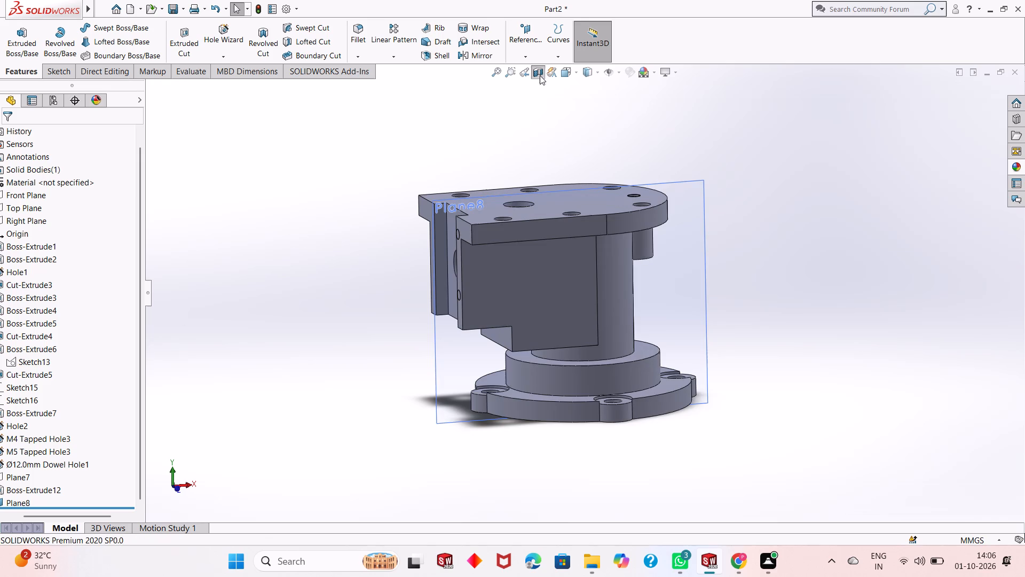
Delete the reference plane Plane8 from the part.
right_click(18, 501)
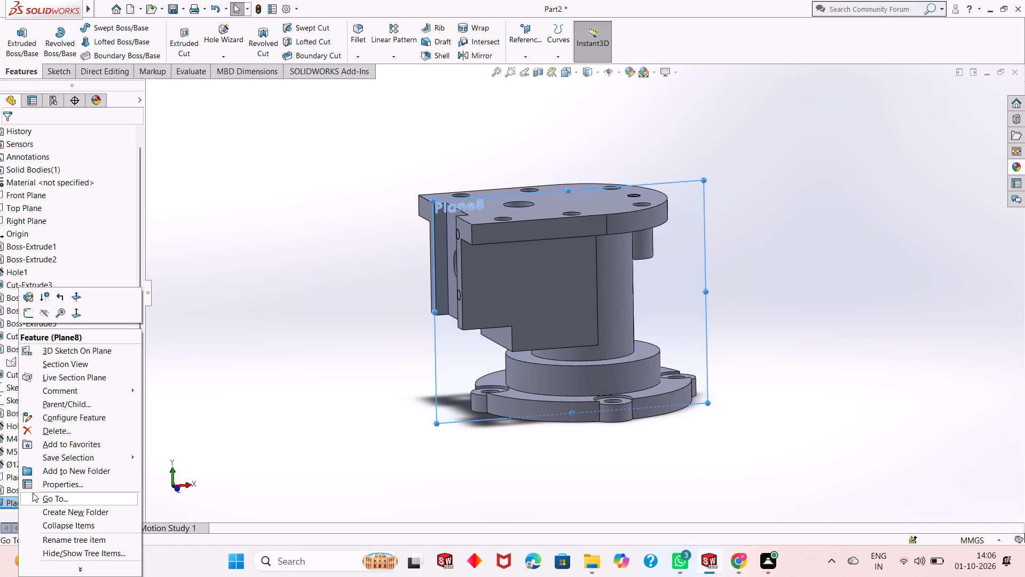
left_click(71, 433)
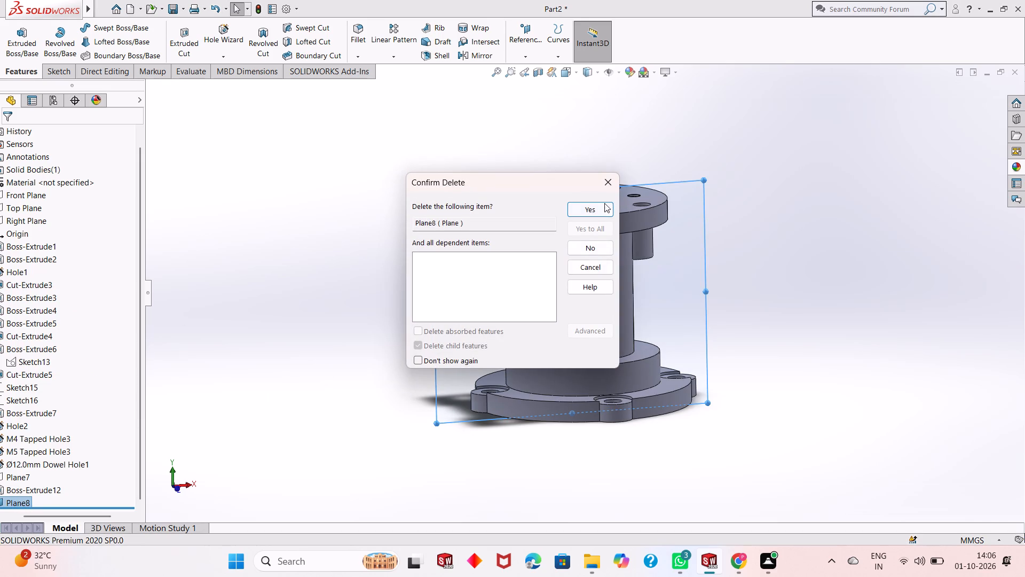
left_click(600, 210)
Open a sketch on the bottom face of the round base flange and view it square-on.
middle_click_drag(652, 305, 614, 277)
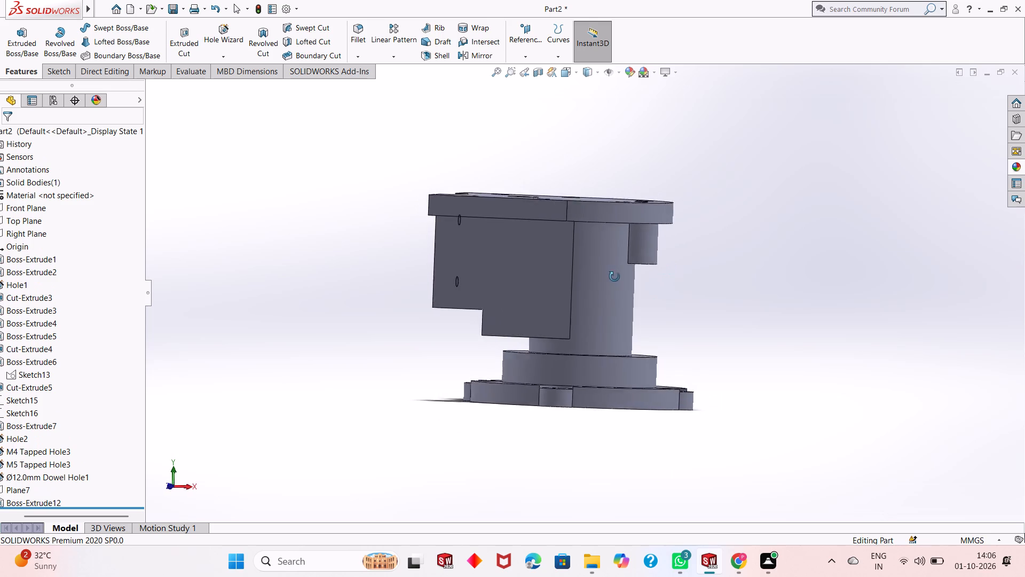
middle_click_drag(614, 277, 740, 239)
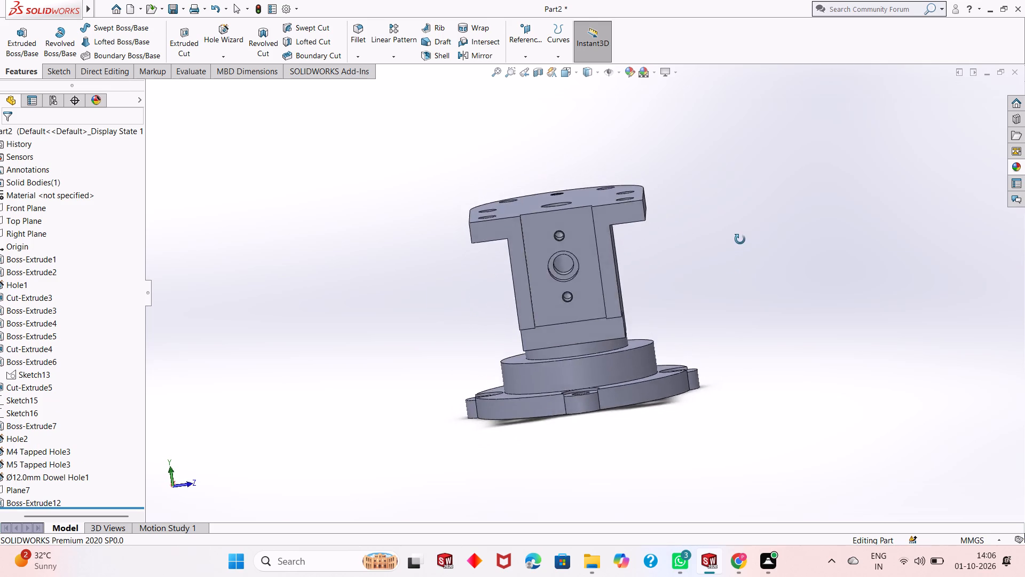
middle_click_drag(740, 239, 699, 245)
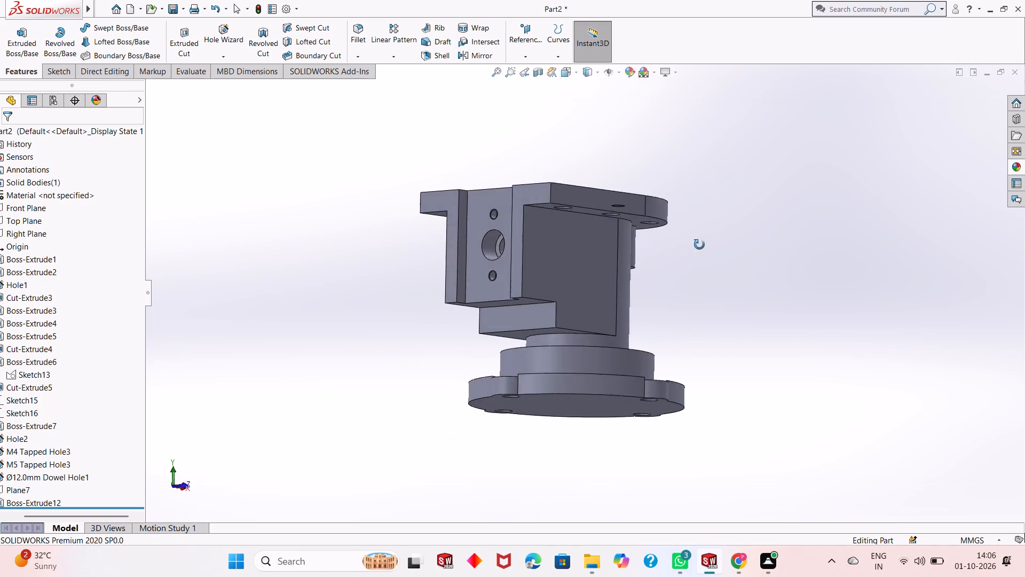
middle_click_drag(699, 245, 655, 285)
middle_click_drag(626, 459, 625, 244)
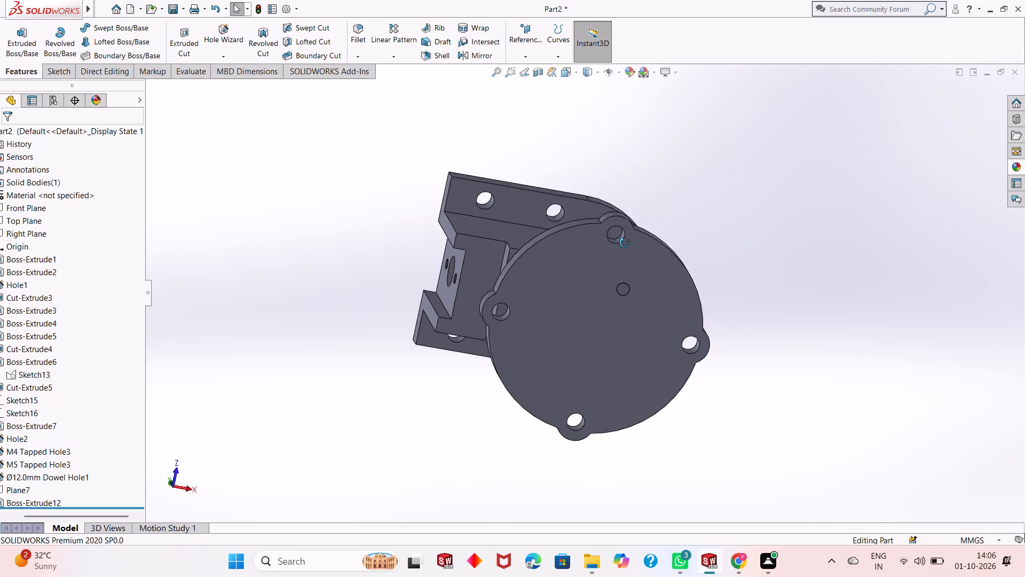
left_click(616, 285)
key("Escape")
key("Escape")
key("Escape")
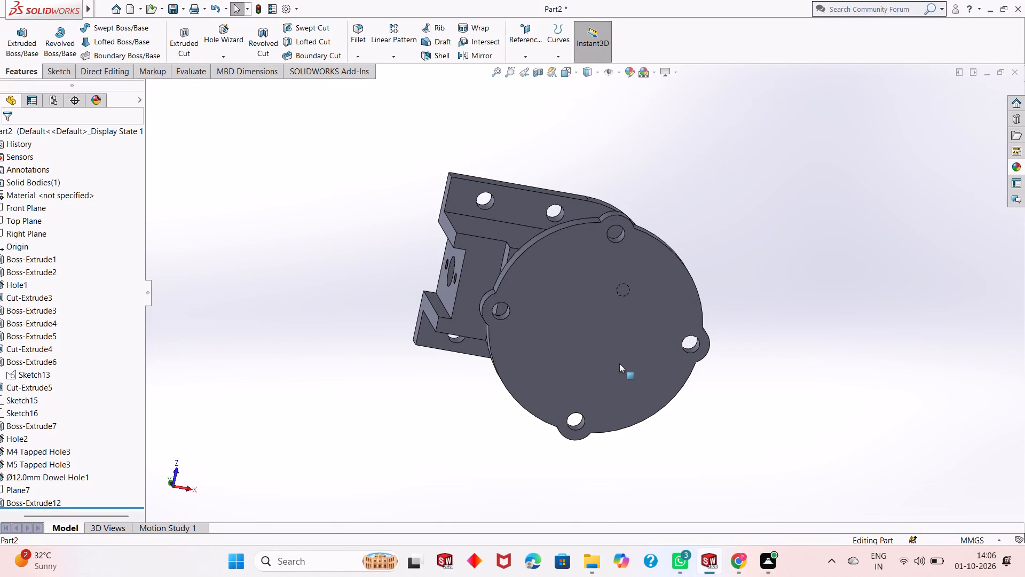
key("Escape")
middle_click_drag(717, 253, 731, 347)
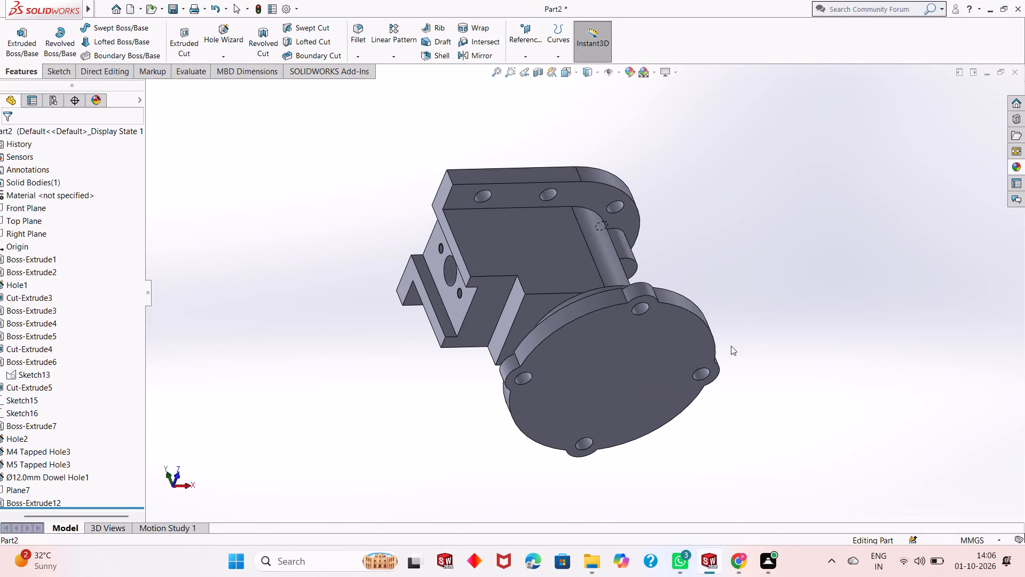
middle_click_drag(728, 339, 677, 199)
left_click(577, 361)
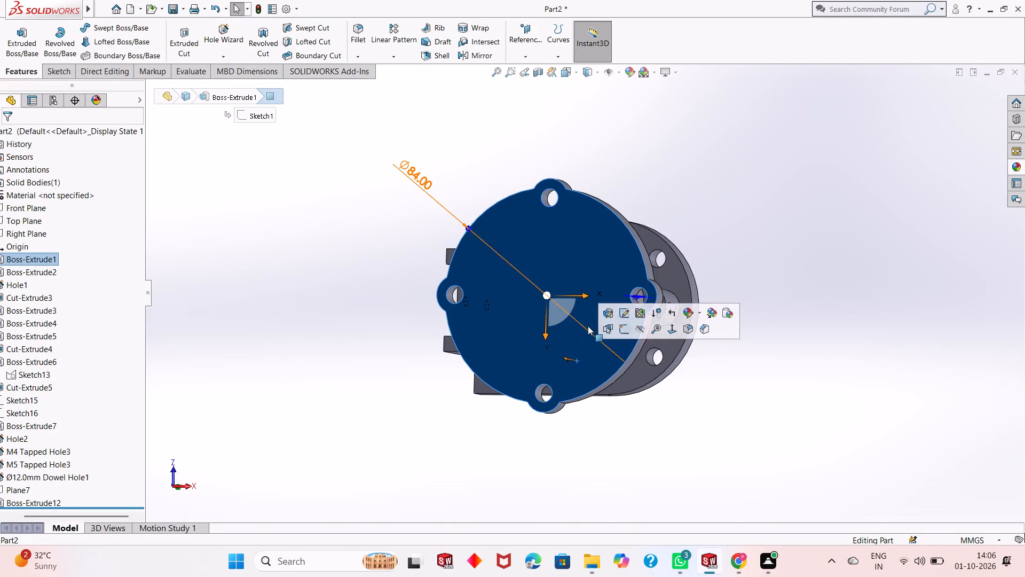
left_click(623, 331)
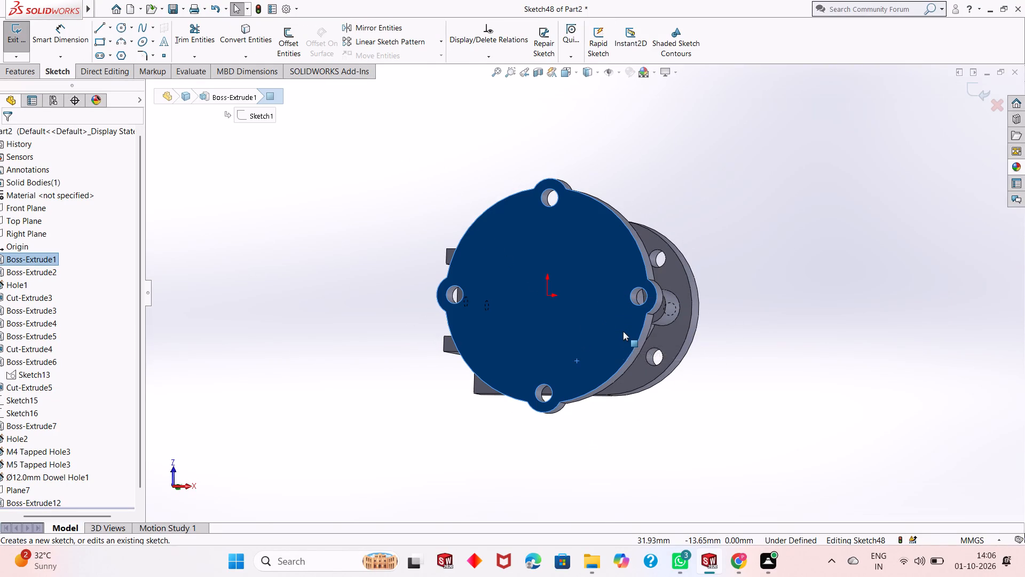
key("ctrl+8")
key("Escape")
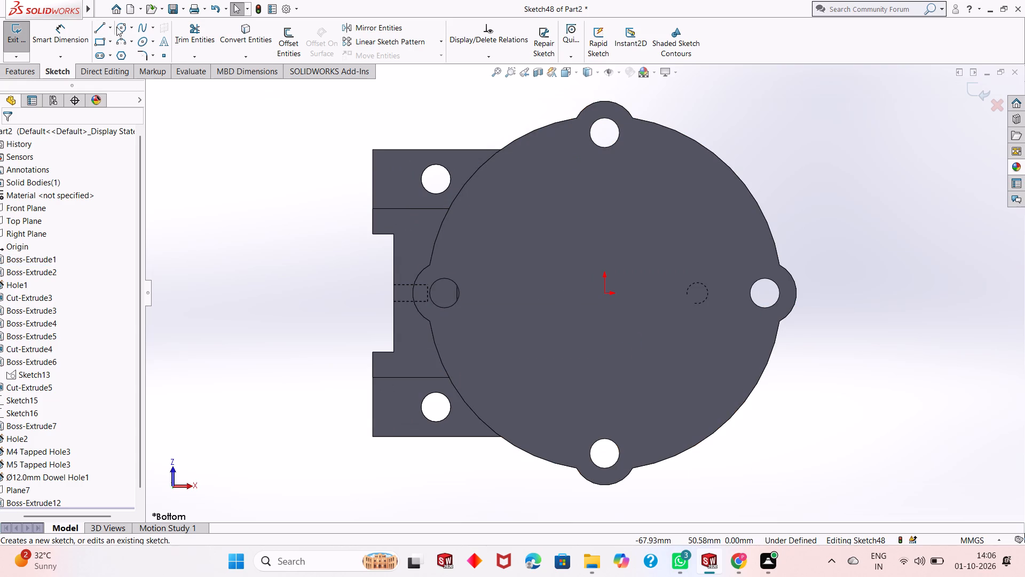
Sketch a circle centred on the origin of the bottom face and dimension its diameter to 48 mm.
left_click(117, 27)
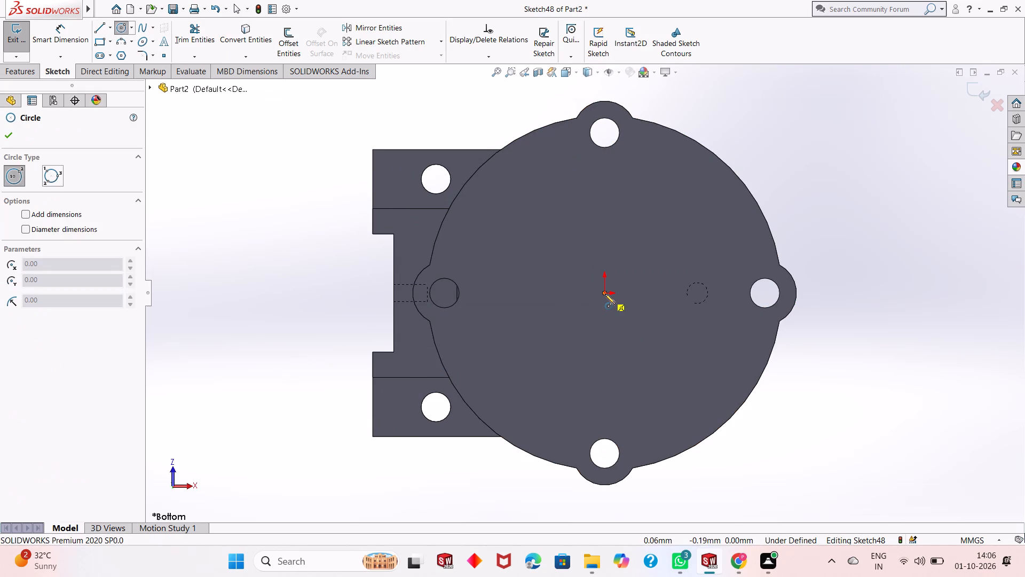
left_click(605, 294)
left_click(671, 165)
key("Escape")
key("Escape")
key("Escape")
left_click(76, 40)
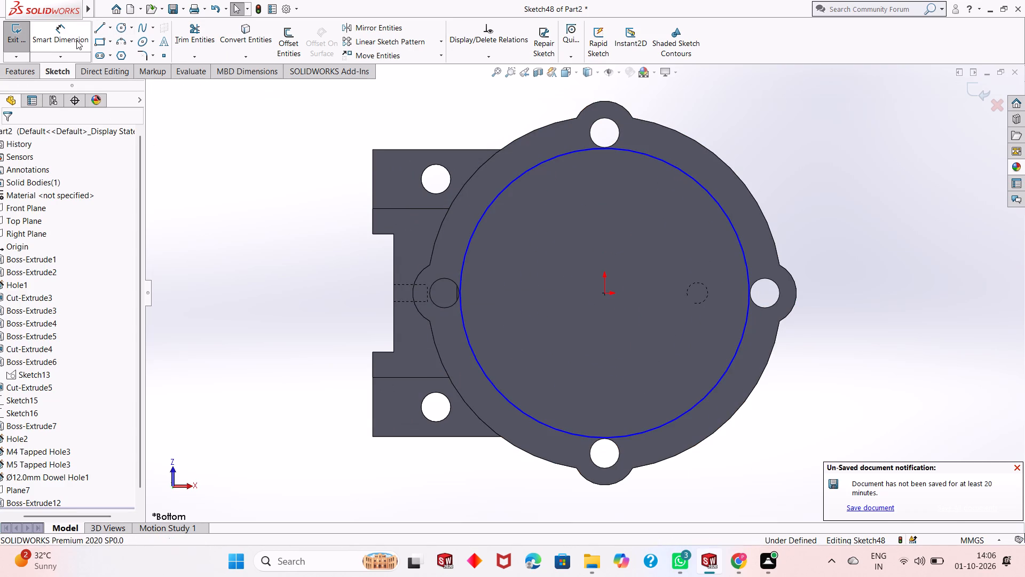
left_click(738, 240)
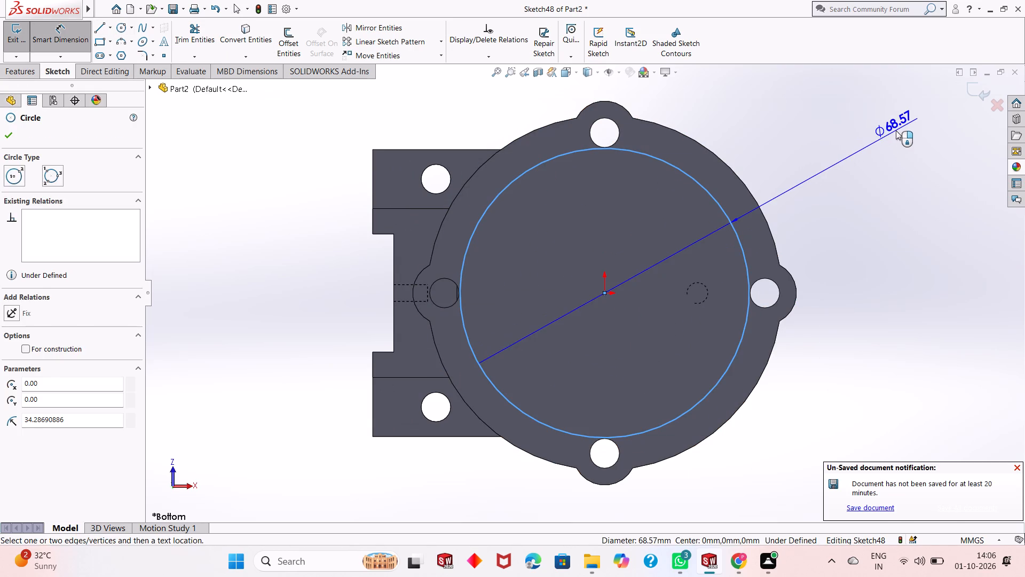
left_click(896, 130)
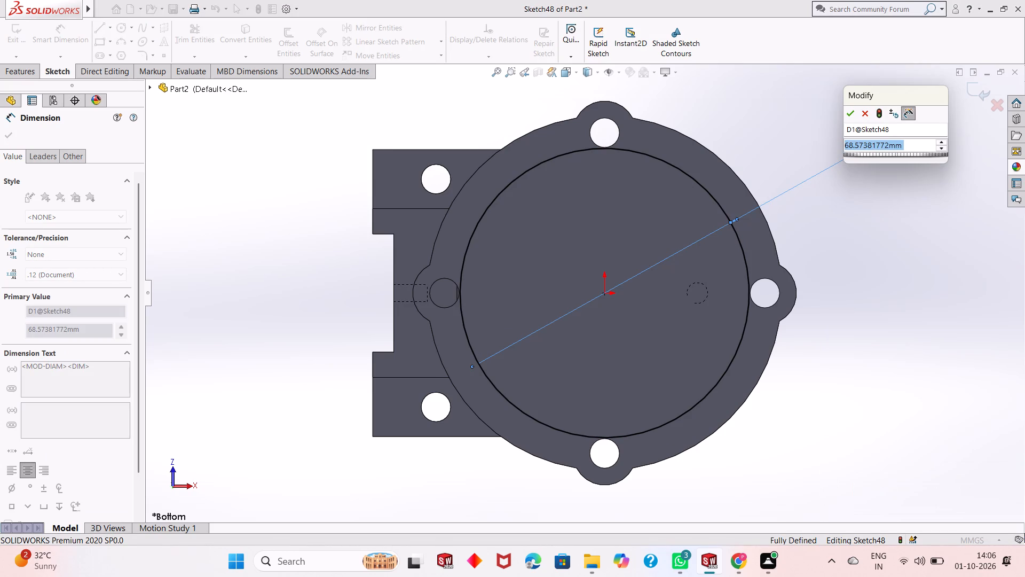
type("48")
key("Return")
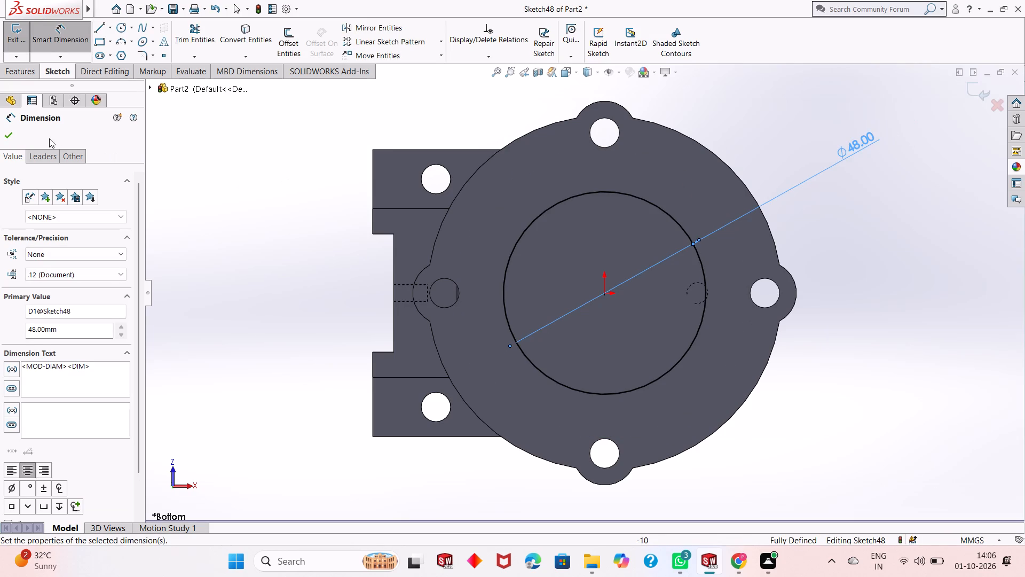
left_click(12, 134)
Cut-extrude the 48 mm circle blind to a depth of 14 mm into the bottom of the base flange.
left_click(10, 73)
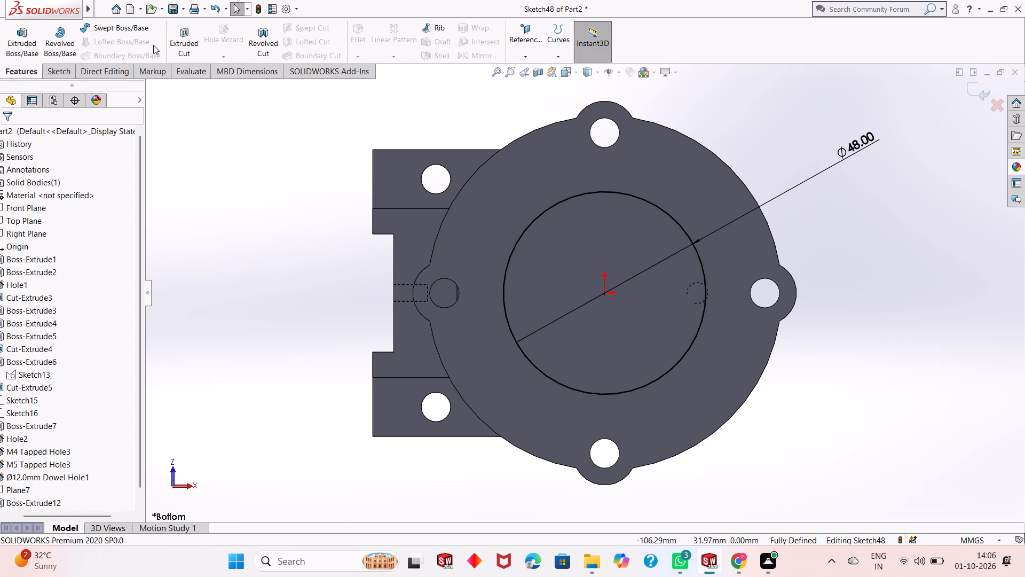
left_click(190, 41)
middle_click_drag(807, 149, 778, 174)
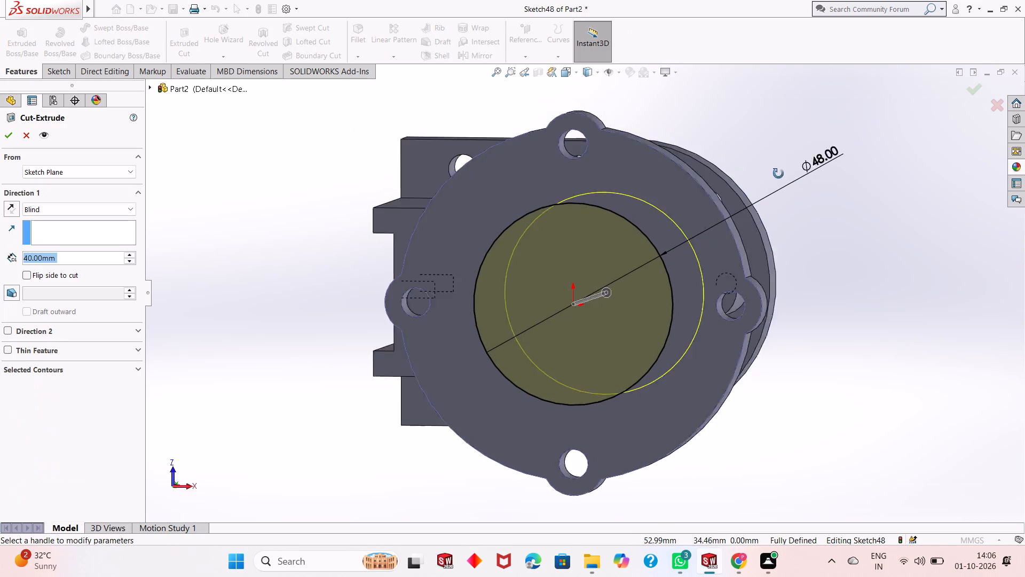
middle_click_drag(778, 174, 767, 186)
scroll(560, 279, "up", 1)
double_click(52, 260)
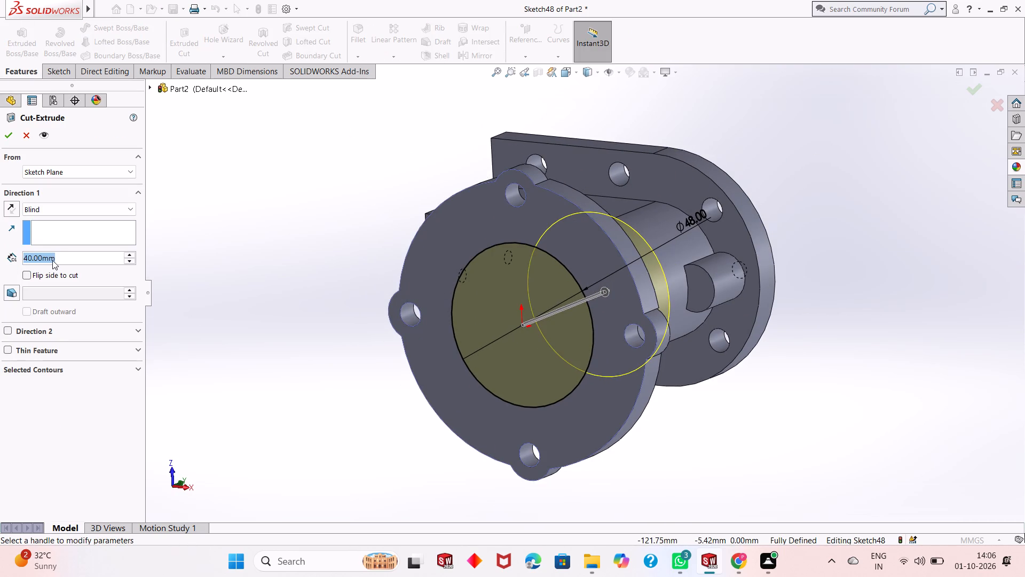
type("14")
key("Return")
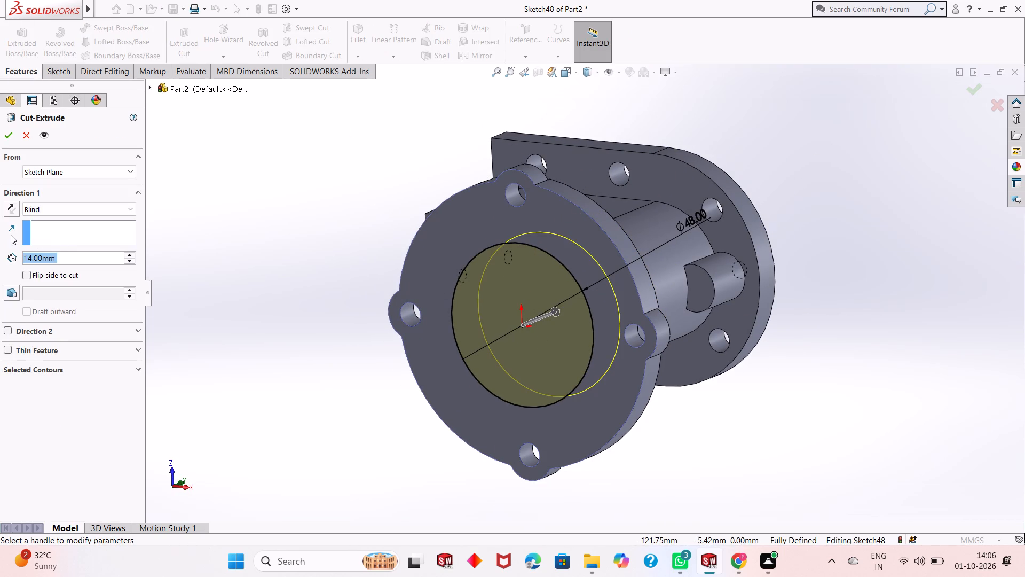
left_click(6, 138)
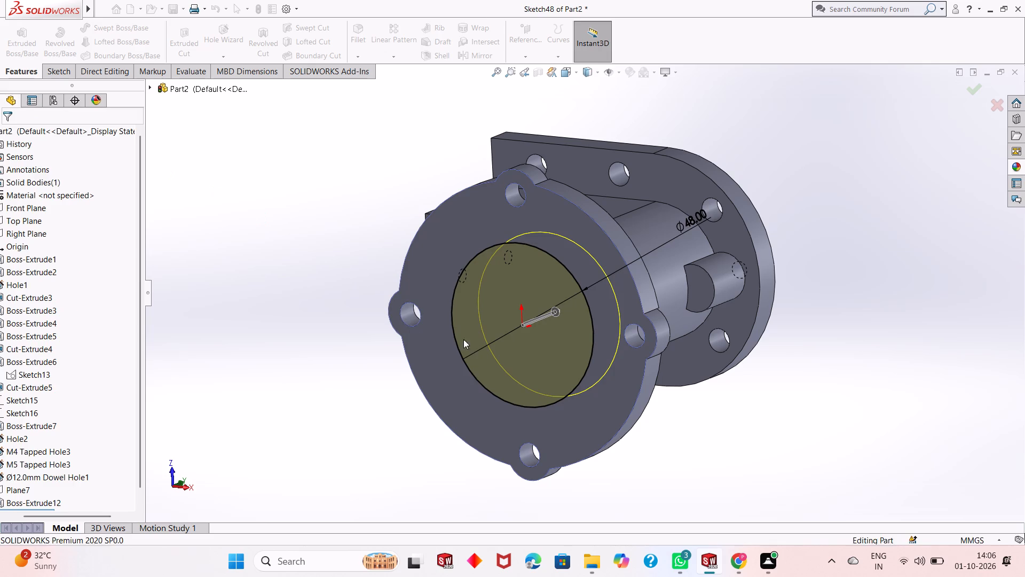
key("Escape")
key("Escape")
key("Escape")
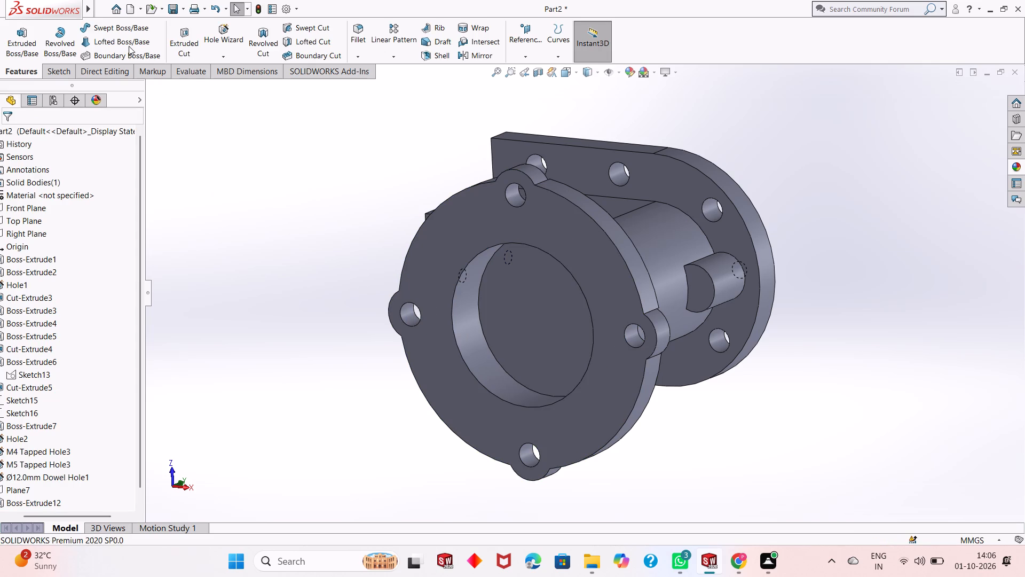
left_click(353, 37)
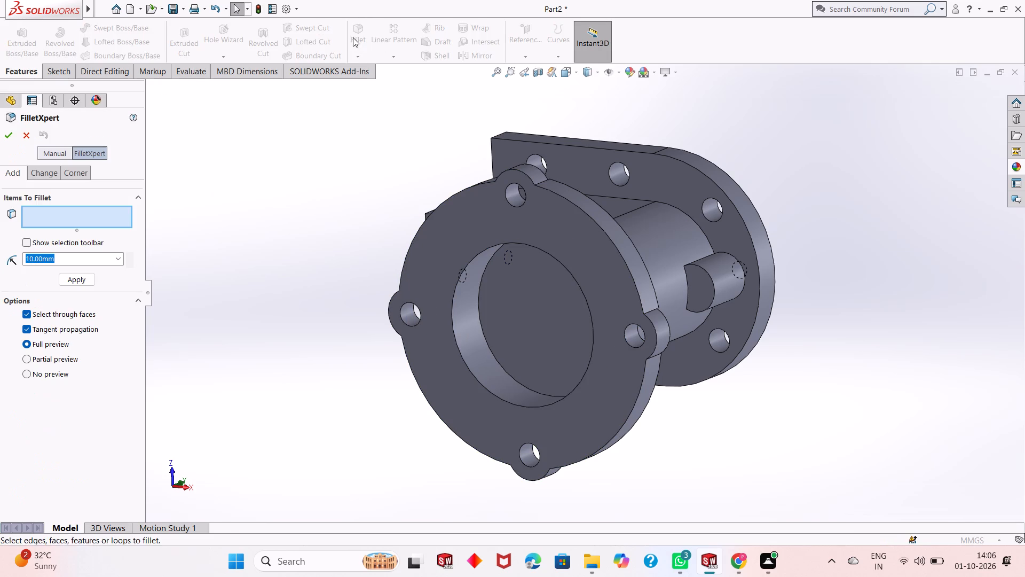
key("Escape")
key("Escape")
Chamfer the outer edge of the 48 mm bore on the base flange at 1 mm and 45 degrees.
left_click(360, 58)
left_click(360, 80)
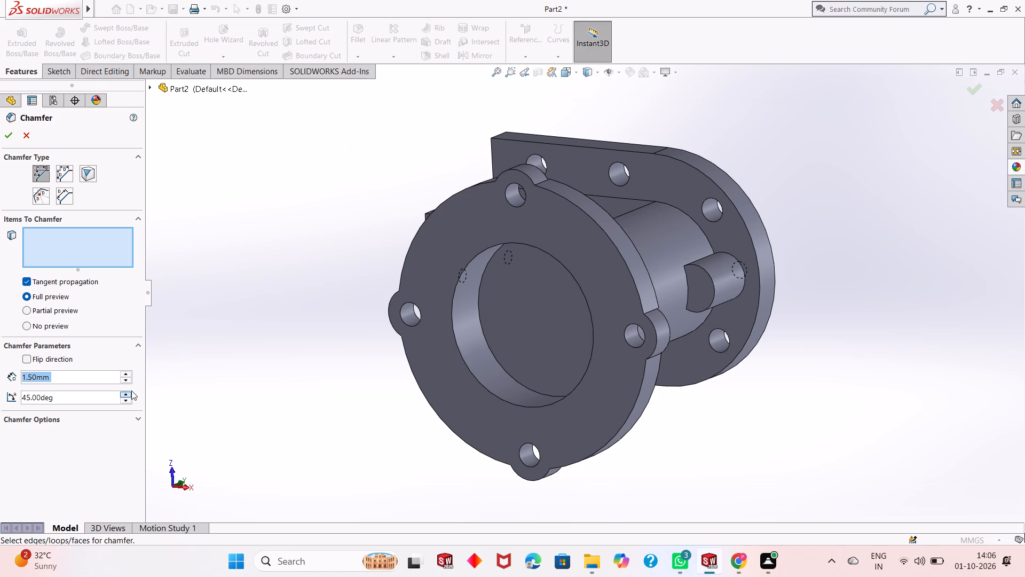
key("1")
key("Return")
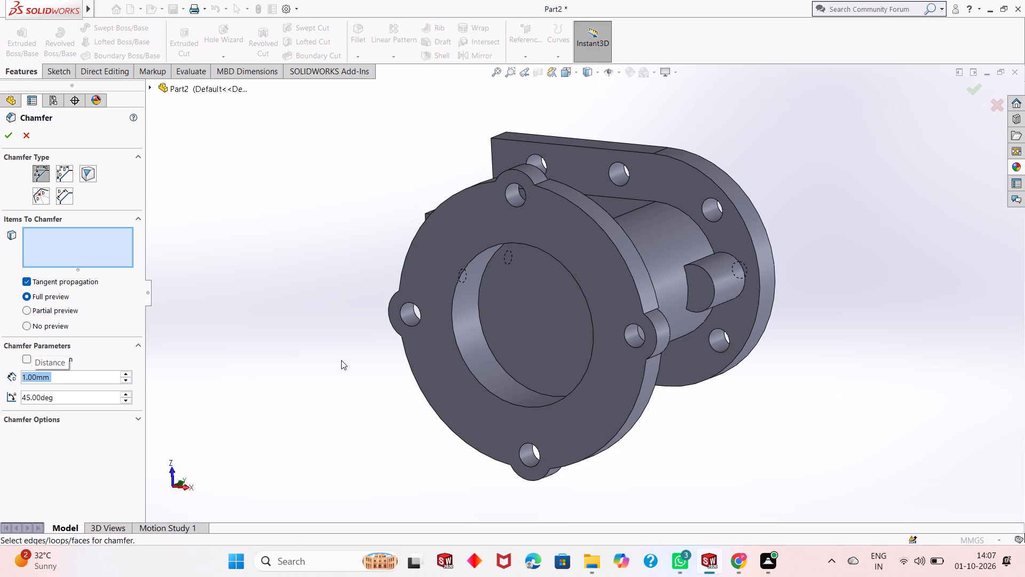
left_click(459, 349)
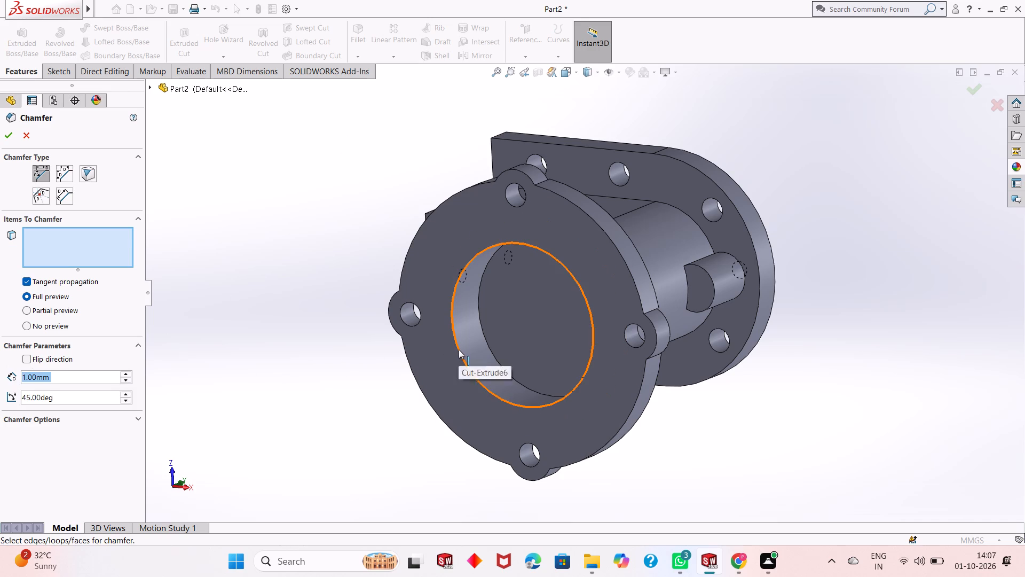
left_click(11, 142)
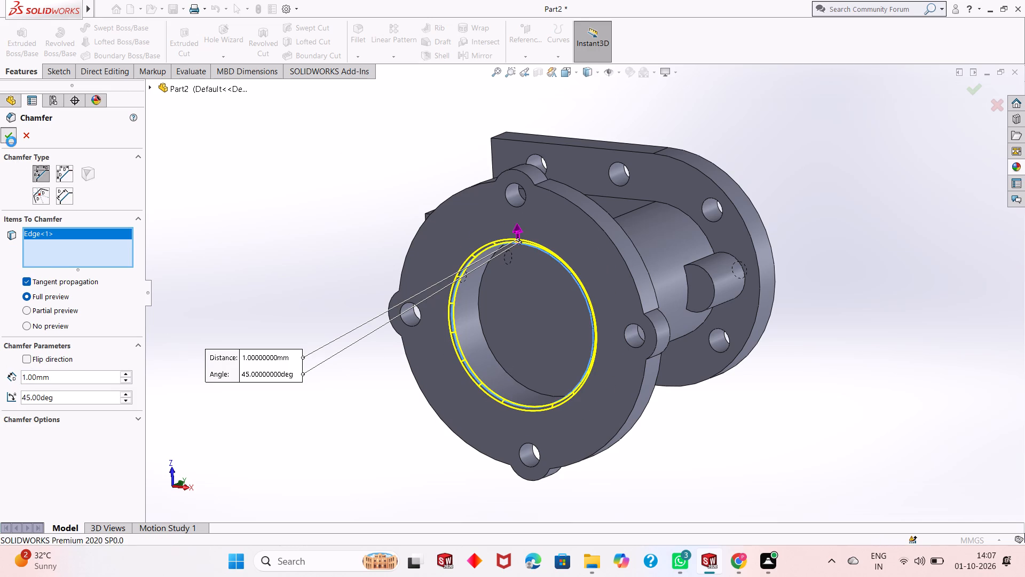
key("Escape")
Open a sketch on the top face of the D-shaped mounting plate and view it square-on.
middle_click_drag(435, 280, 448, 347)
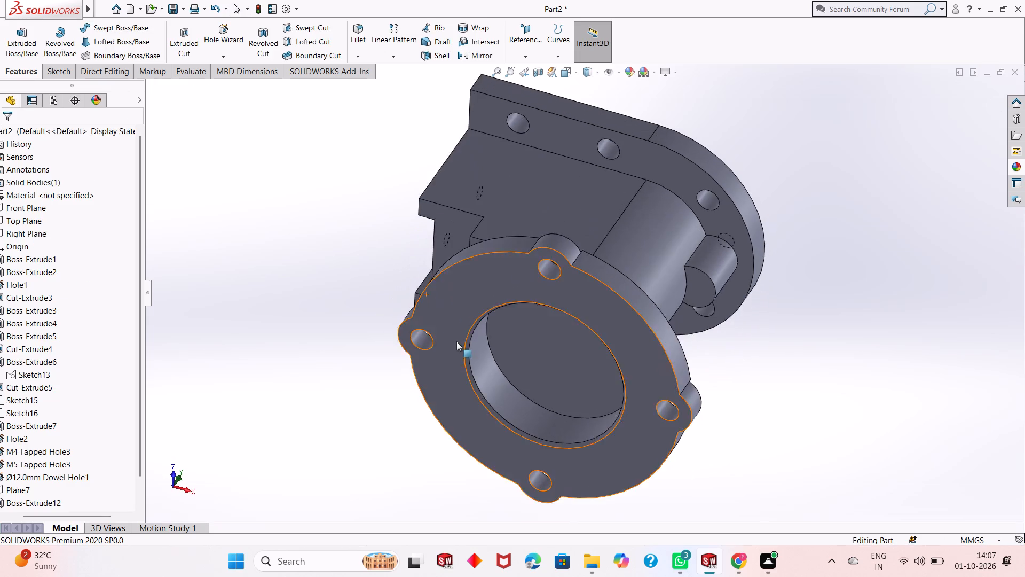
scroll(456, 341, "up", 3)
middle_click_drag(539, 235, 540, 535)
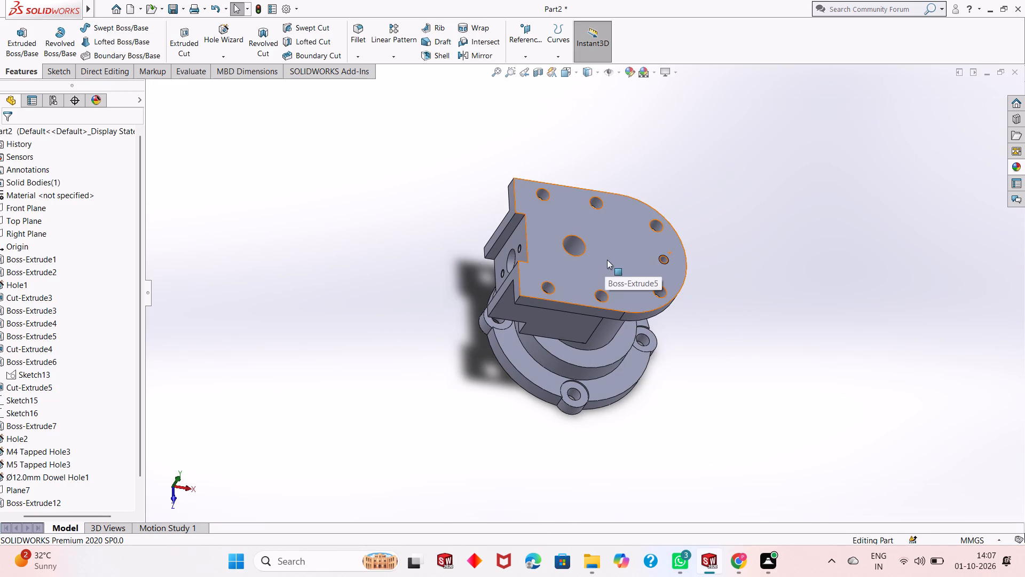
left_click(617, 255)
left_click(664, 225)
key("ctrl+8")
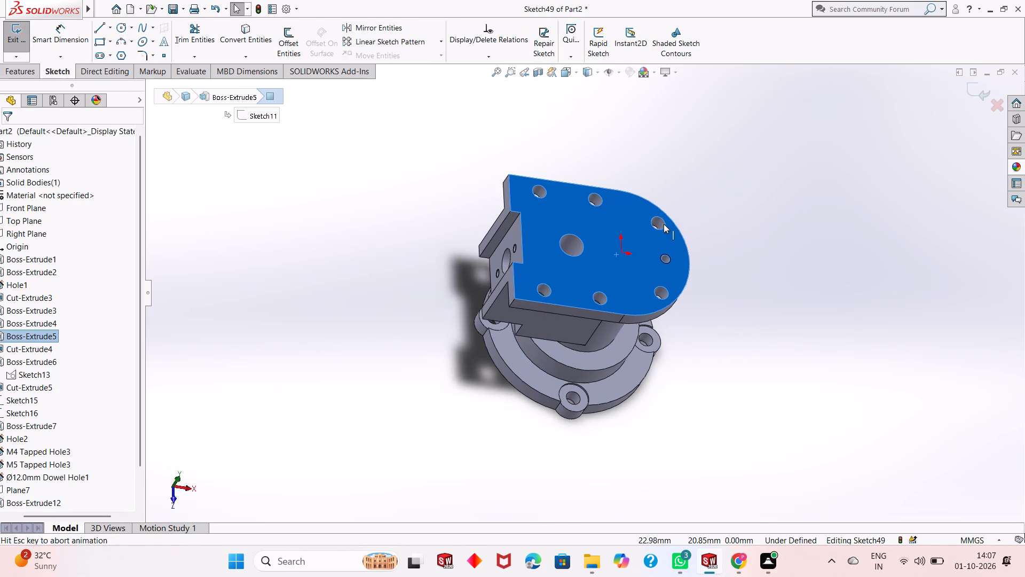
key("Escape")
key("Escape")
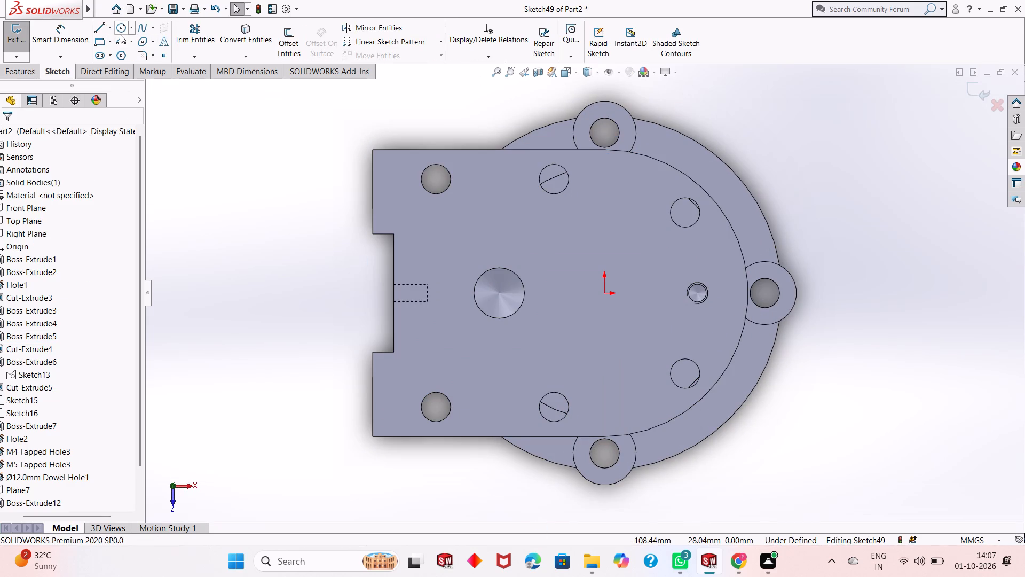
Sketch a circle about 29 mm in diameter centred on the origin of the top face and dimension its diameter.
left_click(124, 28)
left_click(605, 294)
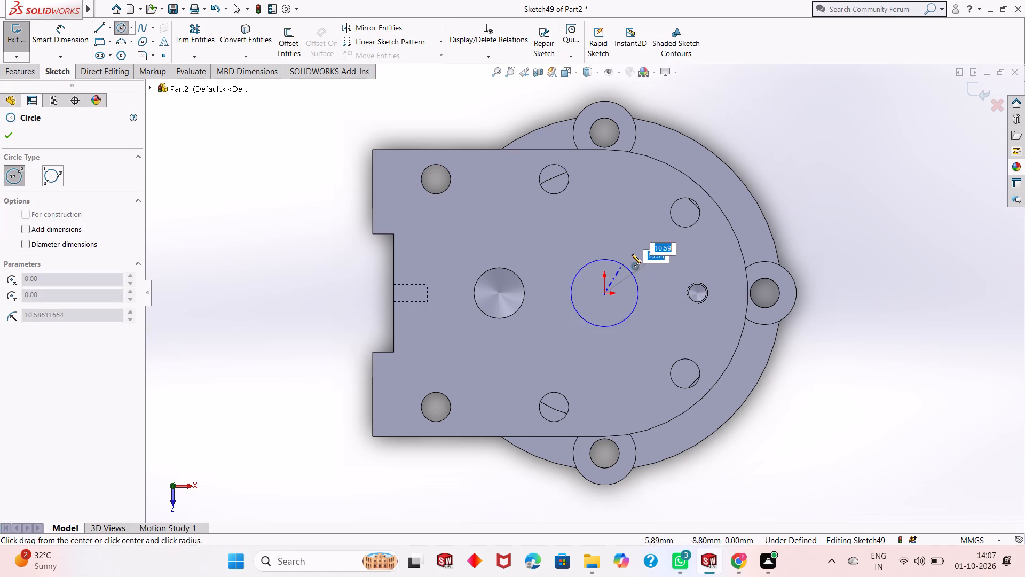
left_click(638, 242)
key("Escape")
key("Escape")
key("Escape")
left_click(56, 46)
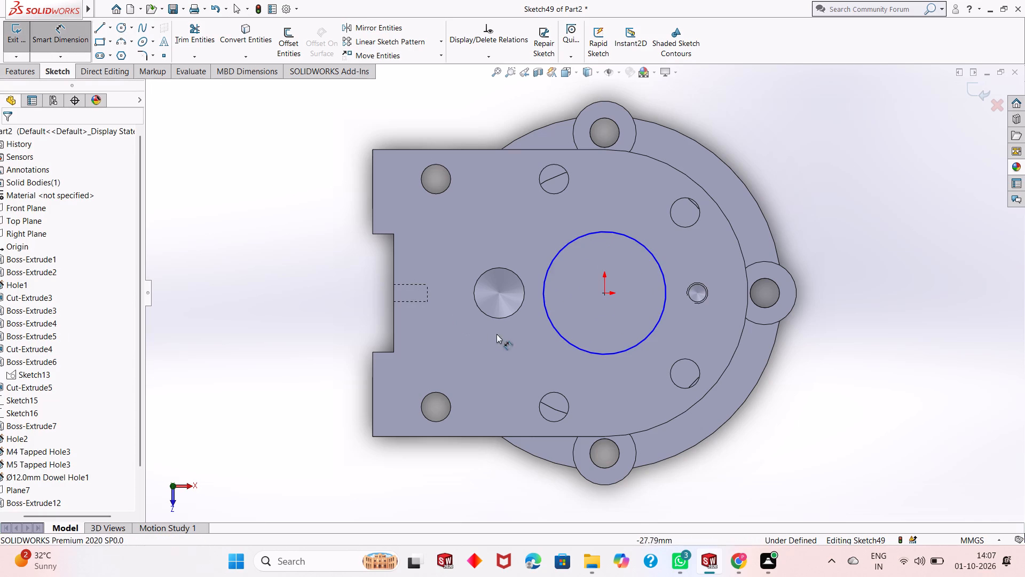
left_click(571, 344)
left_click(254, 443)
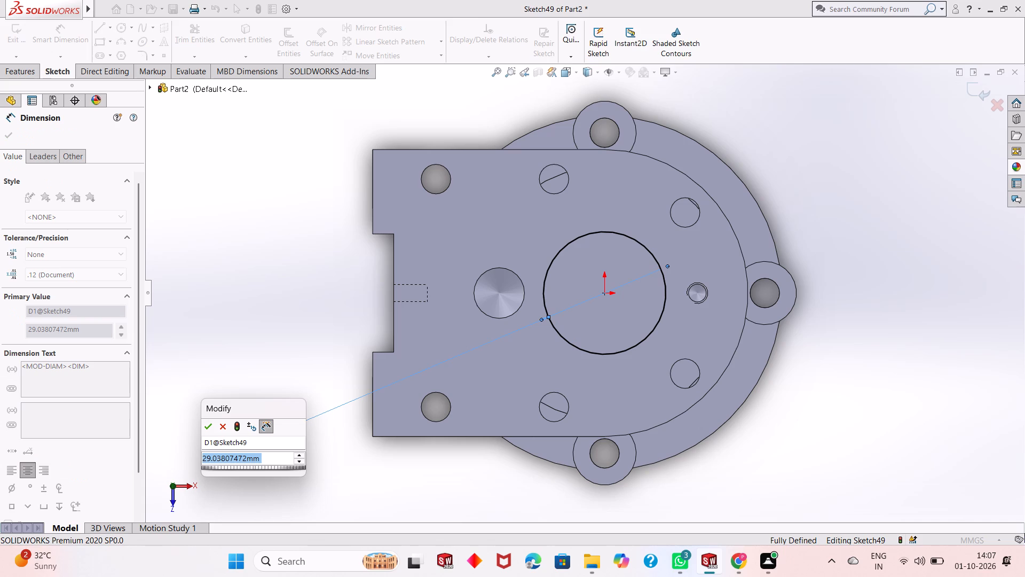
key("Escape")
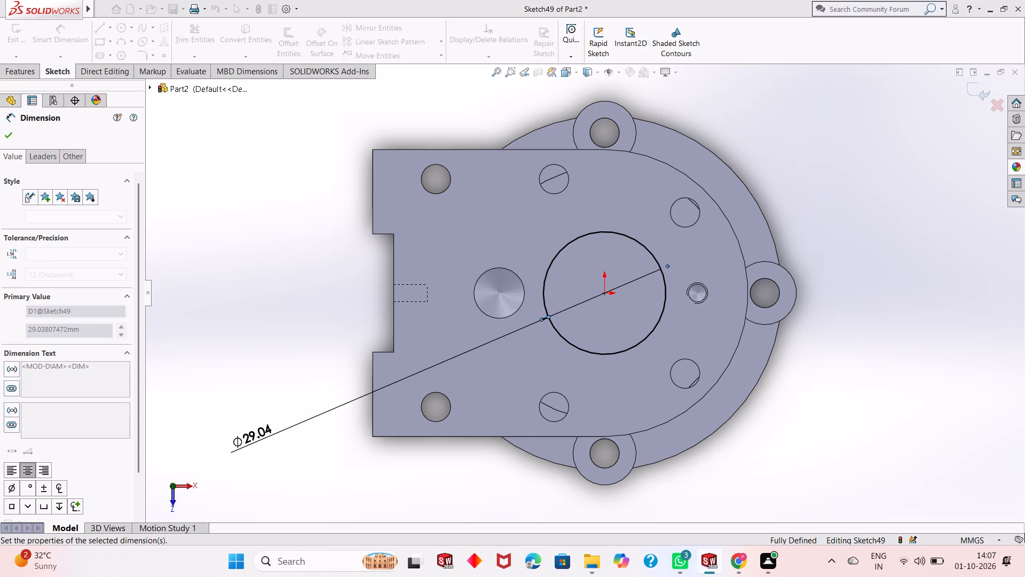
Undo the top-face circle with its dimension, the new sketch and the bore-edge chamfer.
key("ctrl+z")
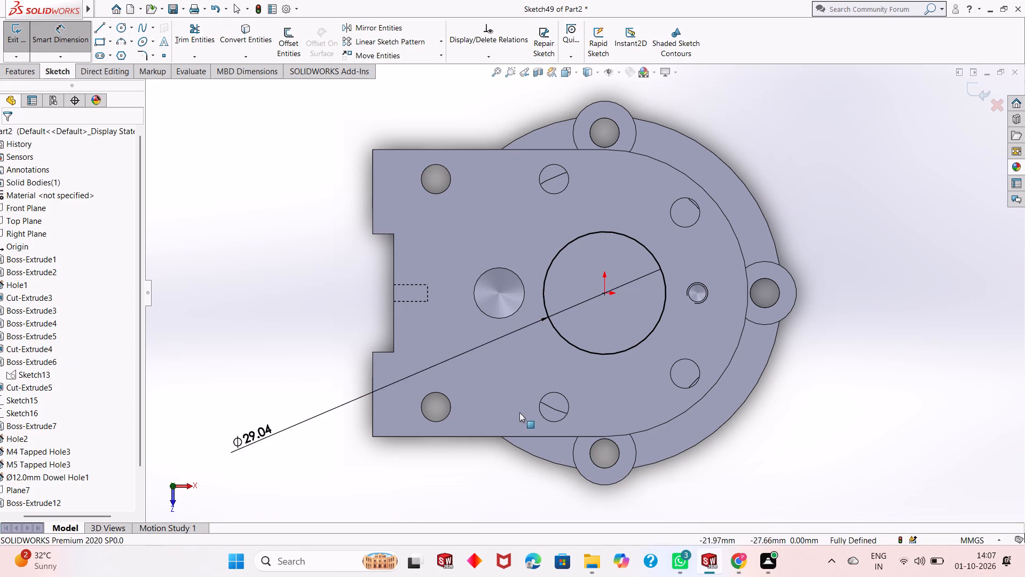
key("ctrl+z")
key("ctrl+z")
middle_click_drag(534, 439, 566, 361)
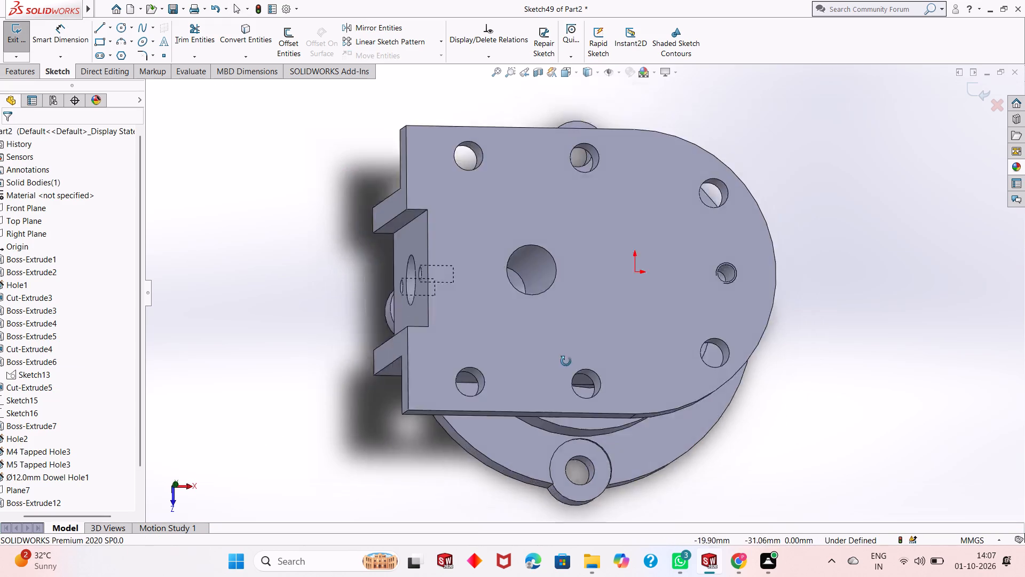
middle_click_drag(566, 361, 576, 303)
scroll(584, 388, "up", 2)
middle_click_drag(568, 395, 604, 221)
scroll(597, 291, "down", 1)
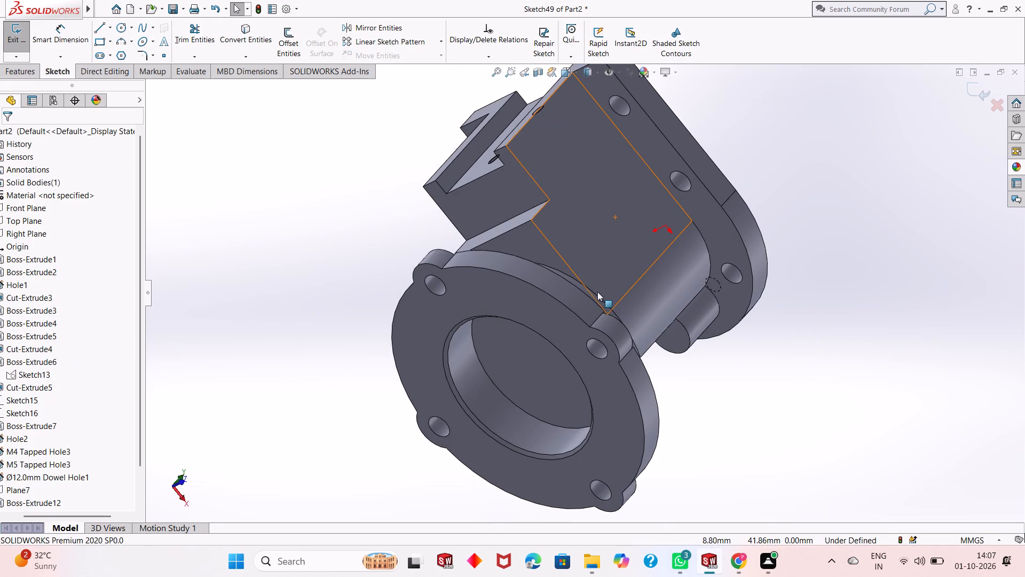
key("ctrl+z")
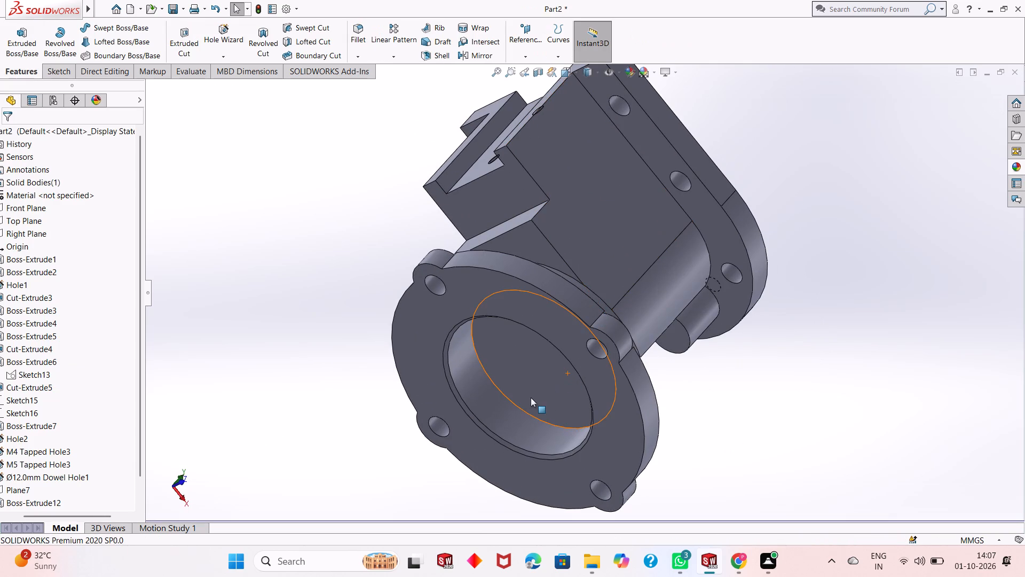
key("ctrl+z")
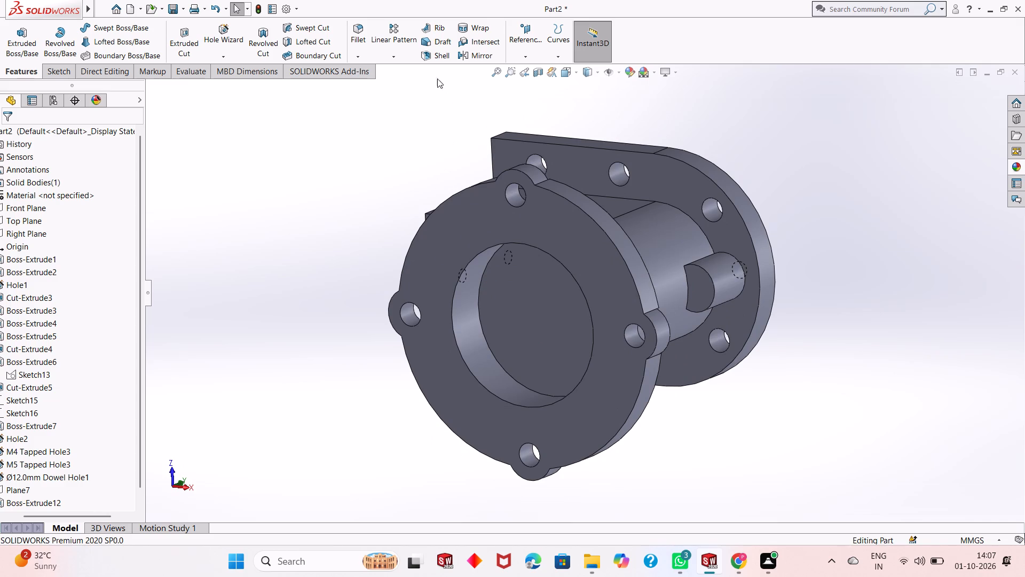
Chamfer the 48 mm bore's edge on the bottom face at 1 mm and 45 degrees, leaving the direction unflipped.
left_click(366, 59)
left_click(366, 82)
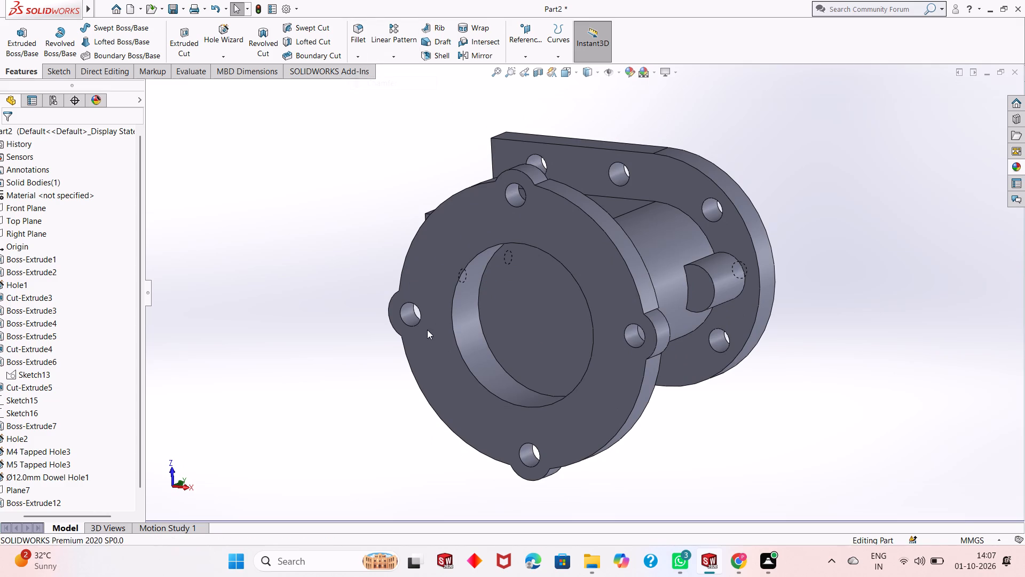
left_click(455, 289)
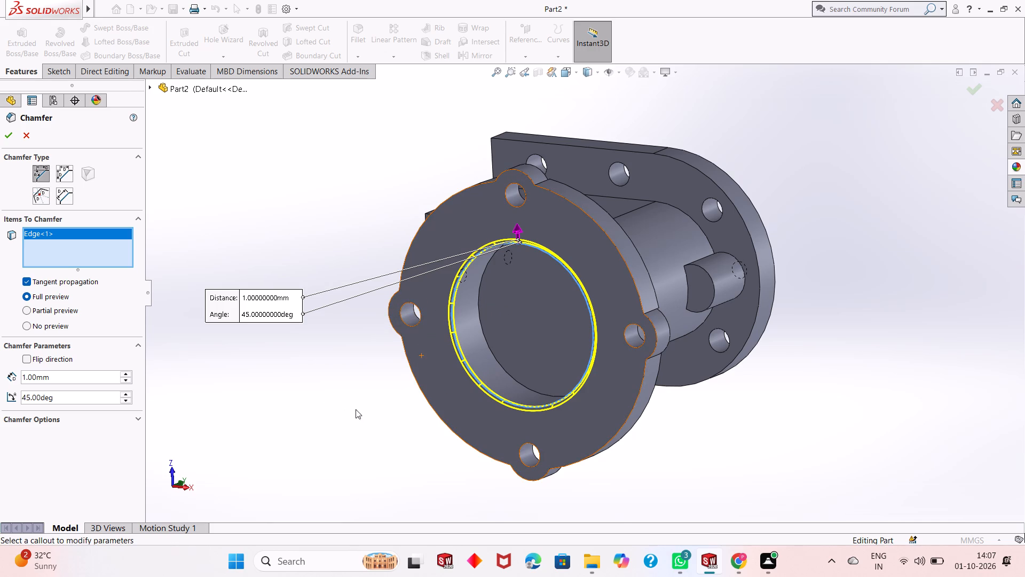
scroll(437, 353, "down", 2)
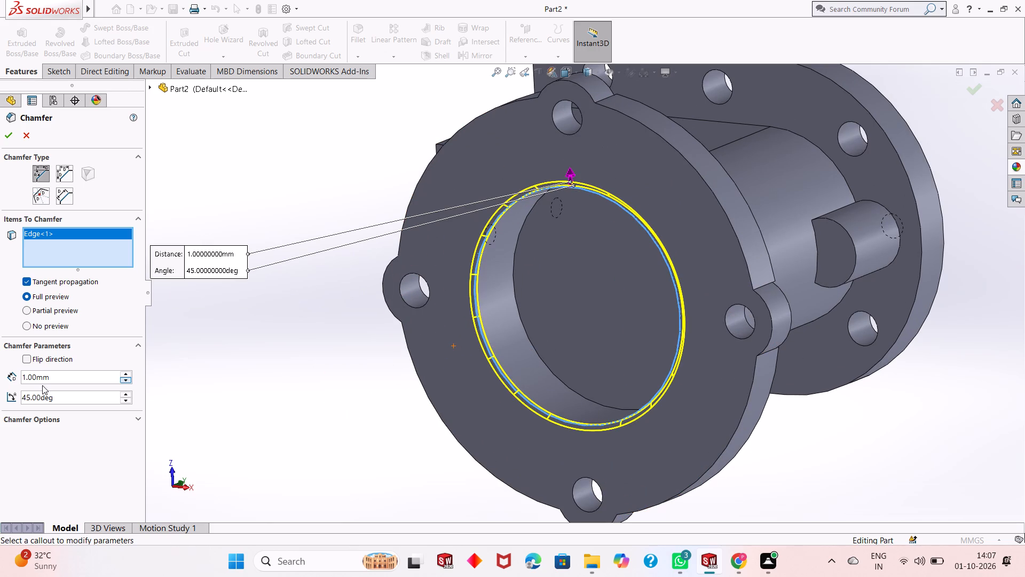
left_click(53, 360)
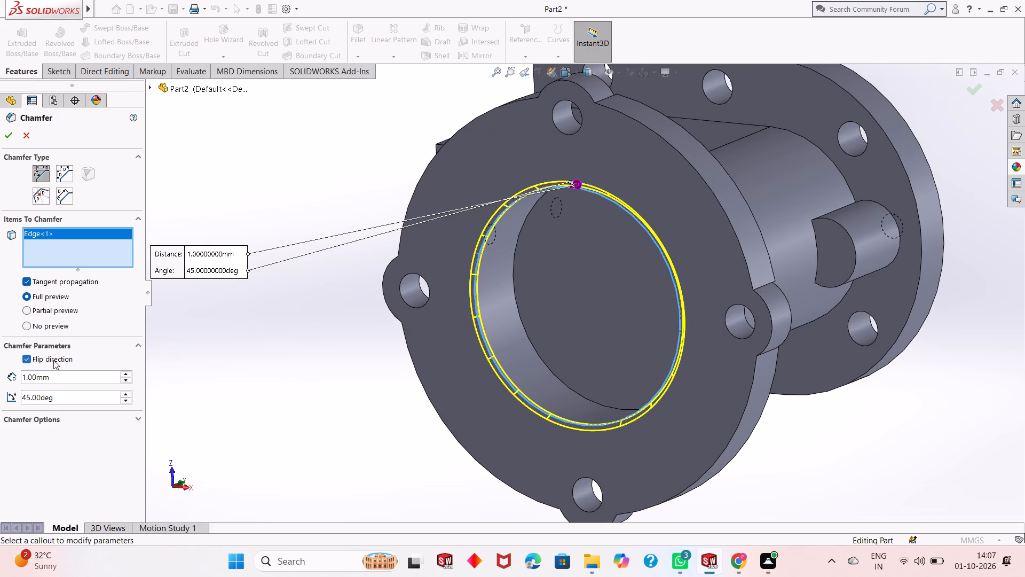
left_click(53, 360)
left_click(53, 360)
middle_click_drag(312, 346, 269, 372)
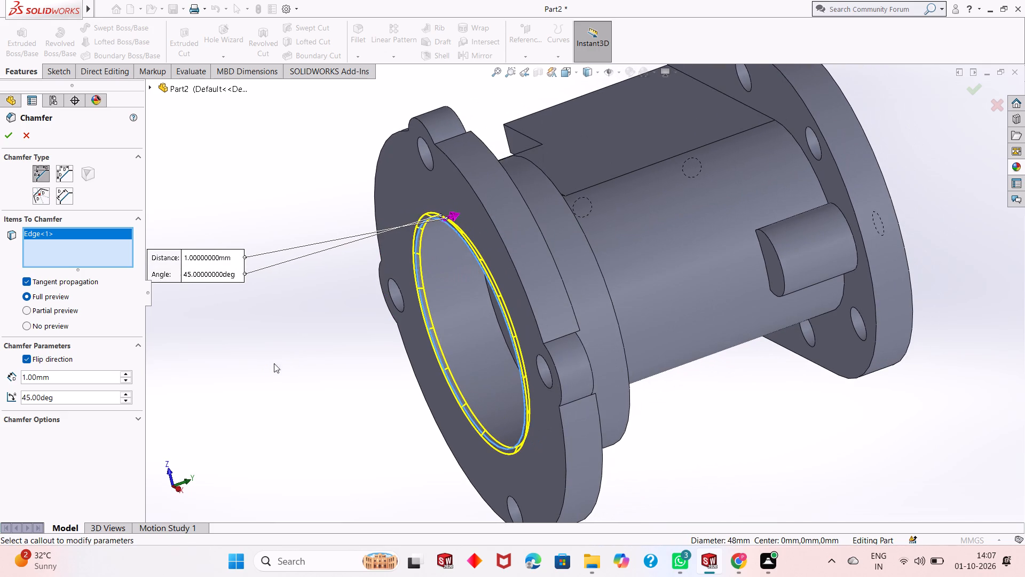
left_click(42, 359)
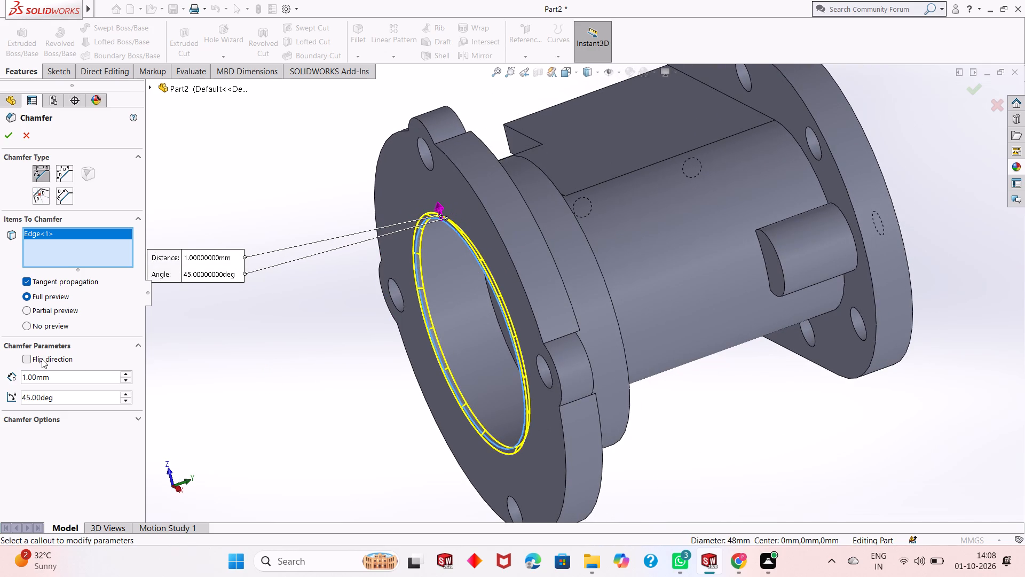
middle_click_drag(233, 353, 392, 269)
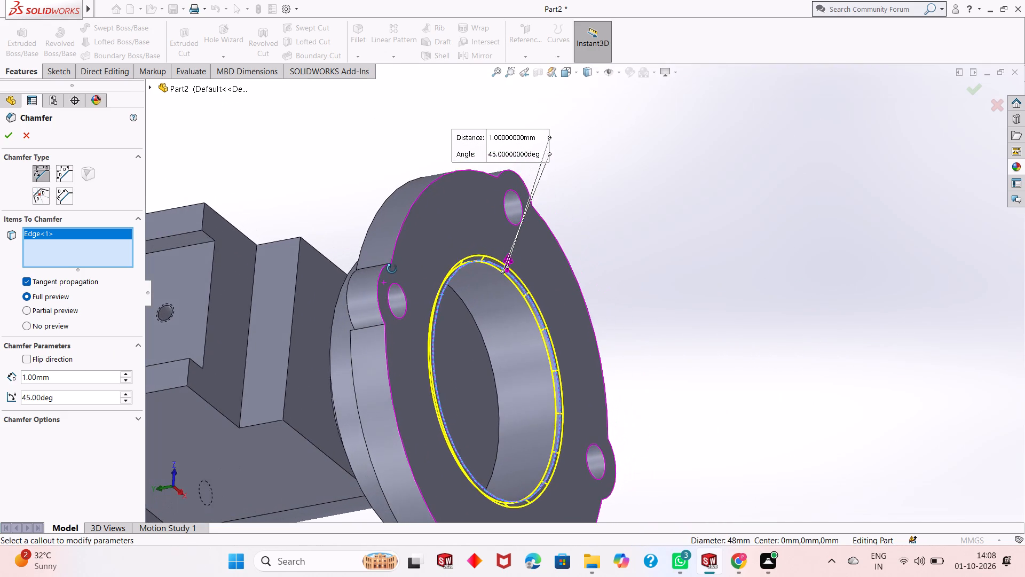
middle_click_drag(392, 269, 358, 322)
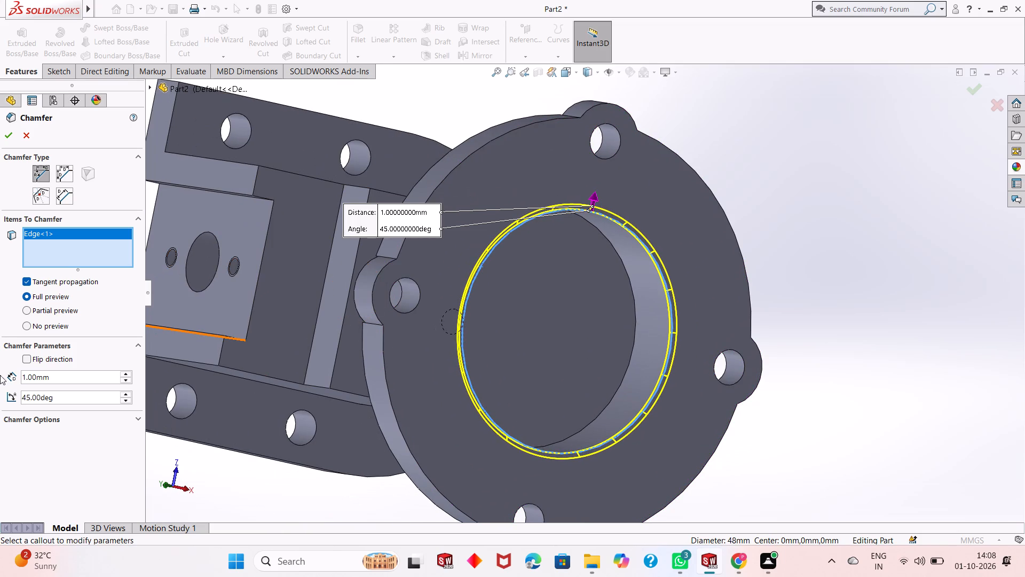
left_click(6, 135)
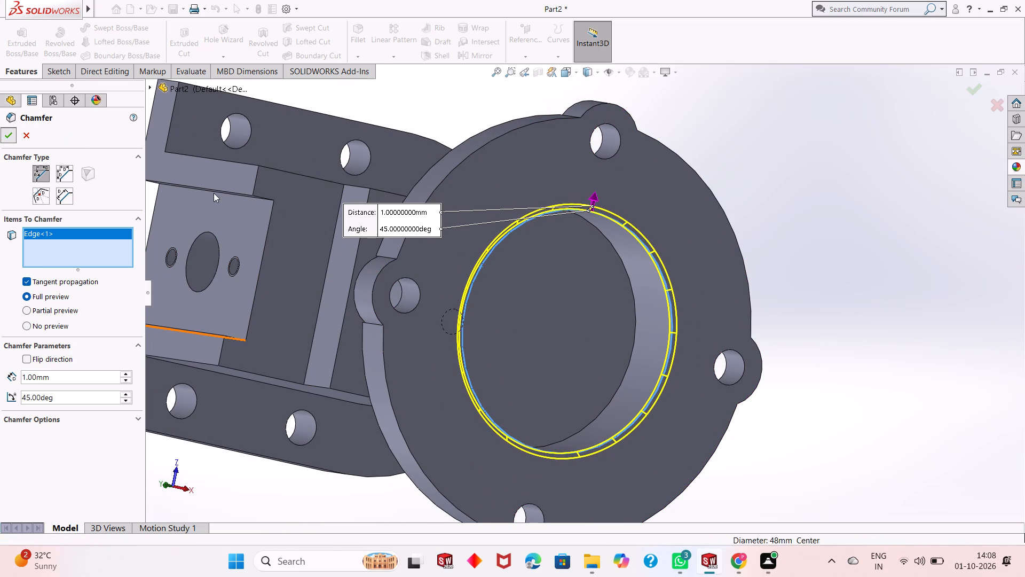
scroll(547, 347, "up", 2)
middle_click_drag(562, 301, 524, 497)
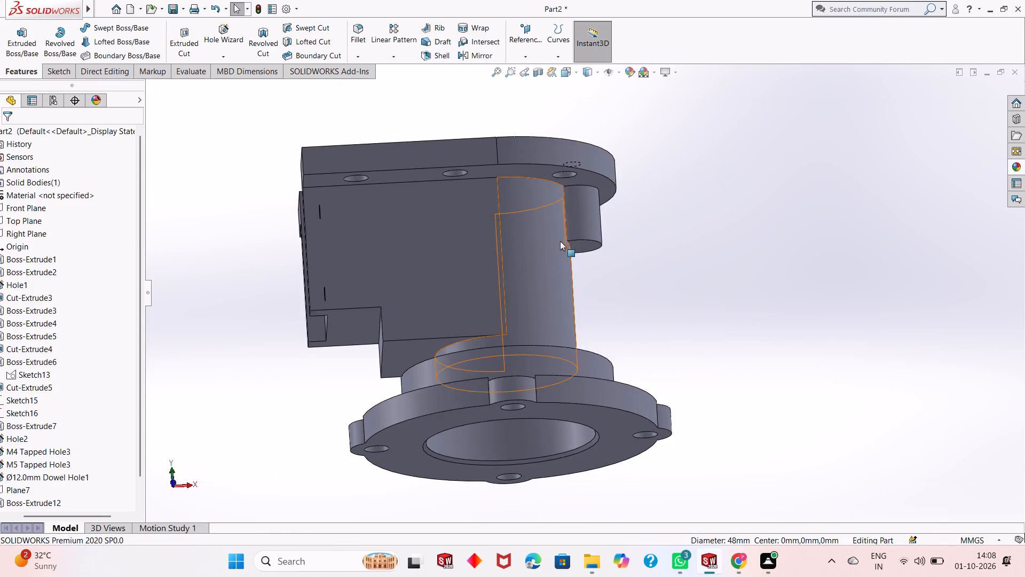
Sketch a circle about 27 mm in diameter centred on the origin on the D-shaped mounting plate's top face.
middle_click_drag(560, 242, 569, 438)
left_click(486, 178)
left_click(534, 147)
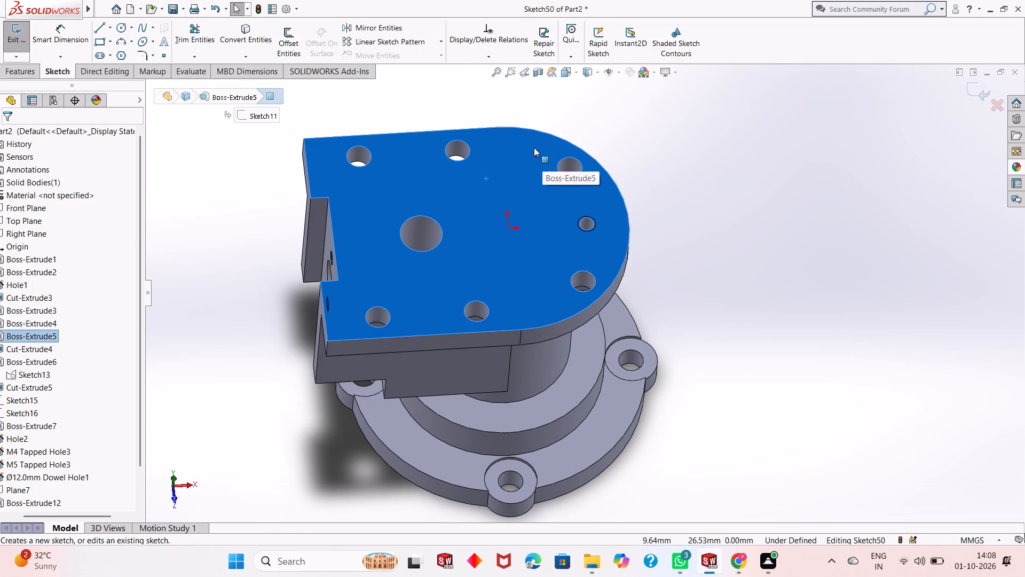
key("ctrl+8")
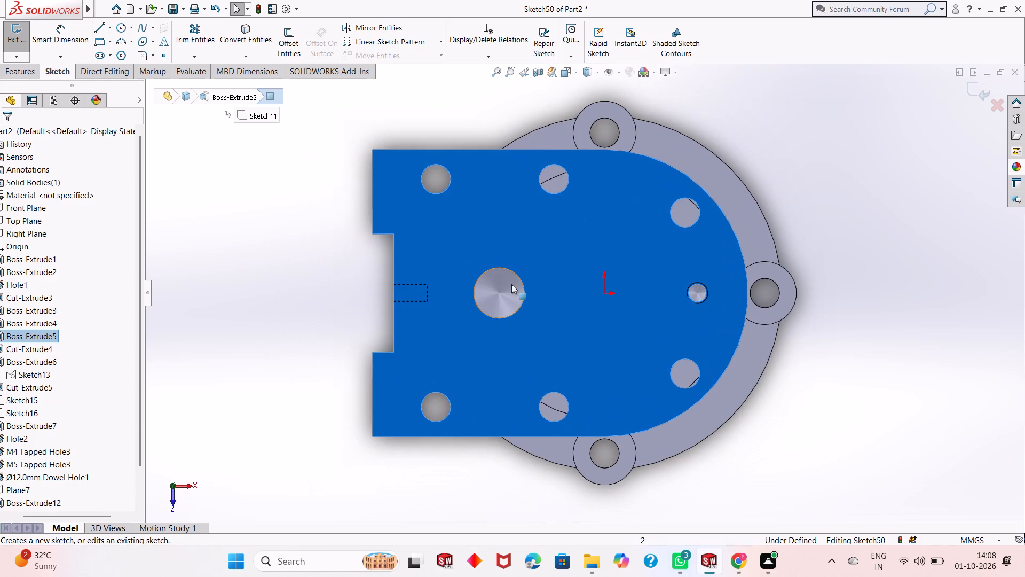
key("Escape")
left_click(120, 28)
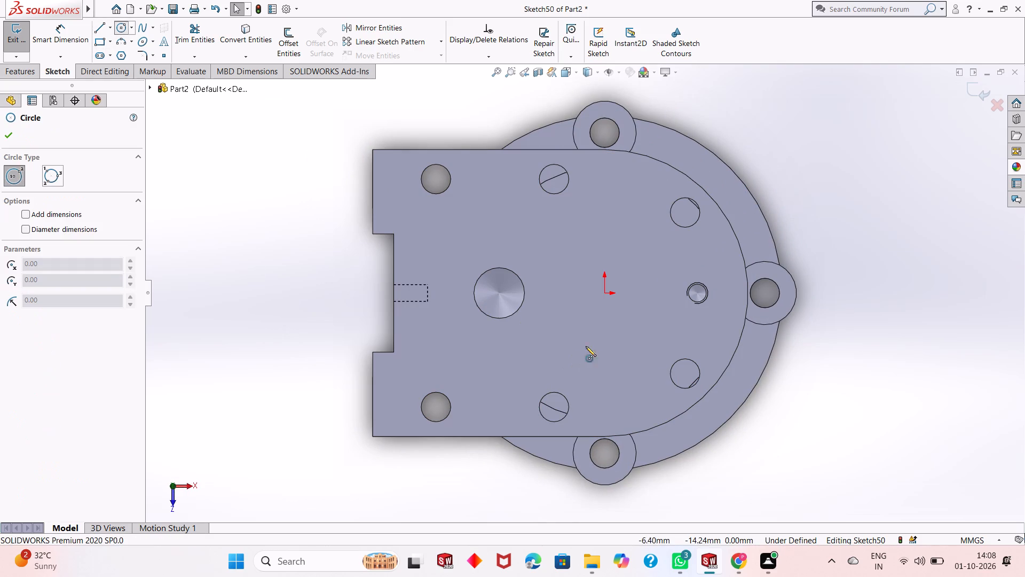
left_click(605, 295)
left_click(631, 241)
key("Escape")
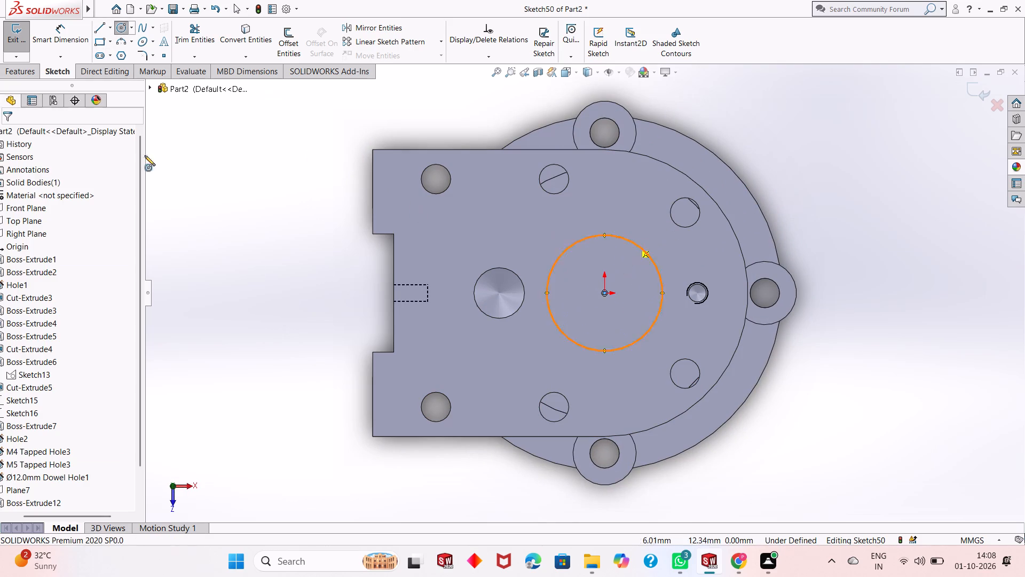
key("Escape")
key("Escape")
Dimension the top-face circle's diameter at 30 mm.
left_click(66, 35)
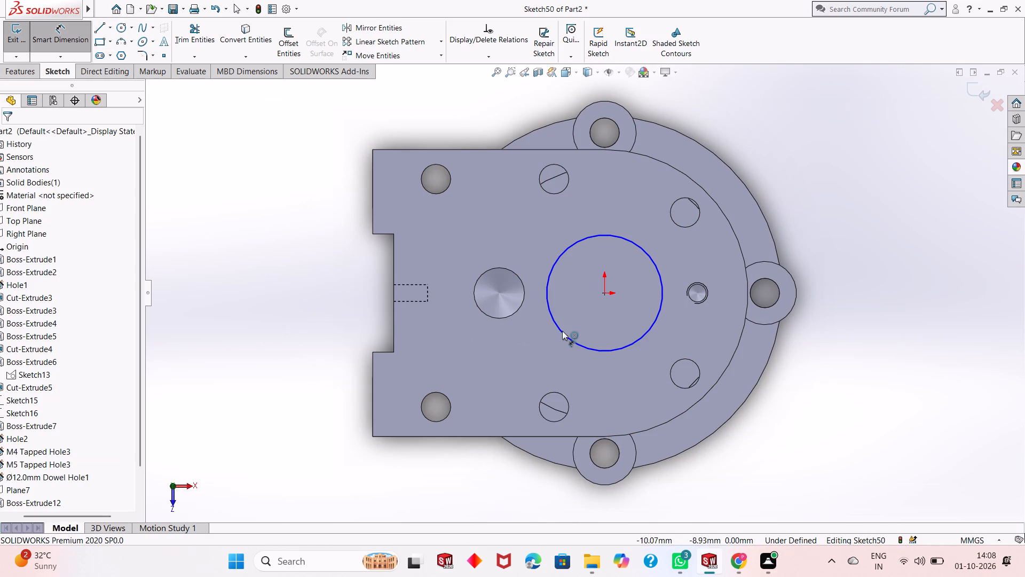
left_click(562, 331)
left_click(281, 446)
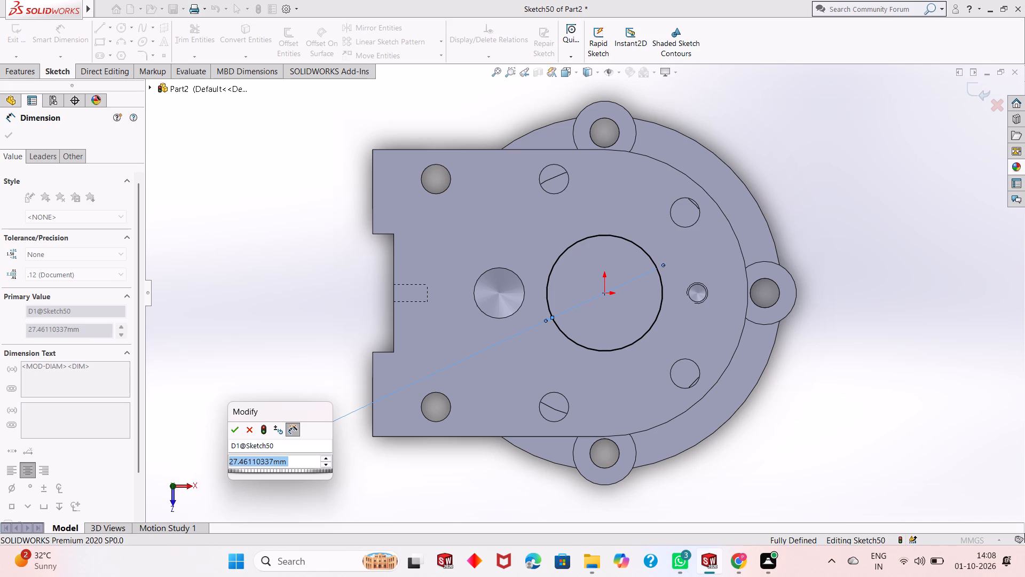
type("30")
key("Return")
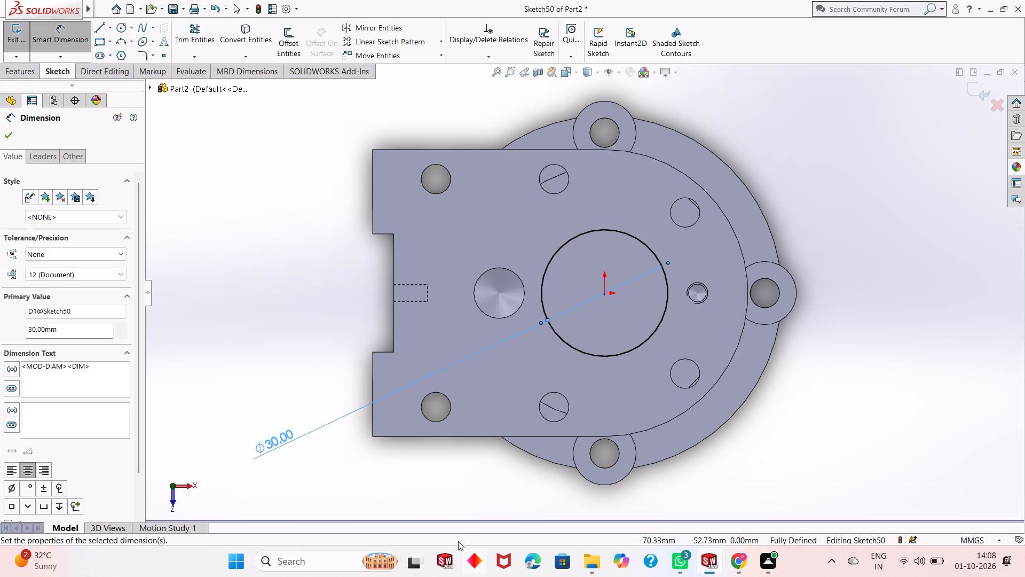
middle_click_drag(456, 489, 463, 425)
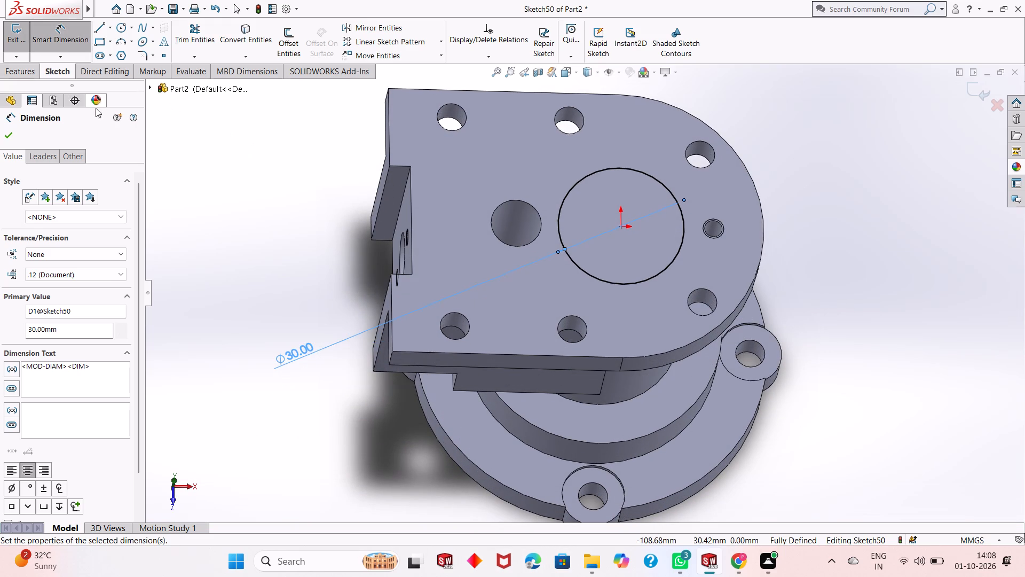
left_click(10, 132)
Extrude-cut the 30 mm circle down through the whole housing with the Through All end condition.
left_click(29, 79)
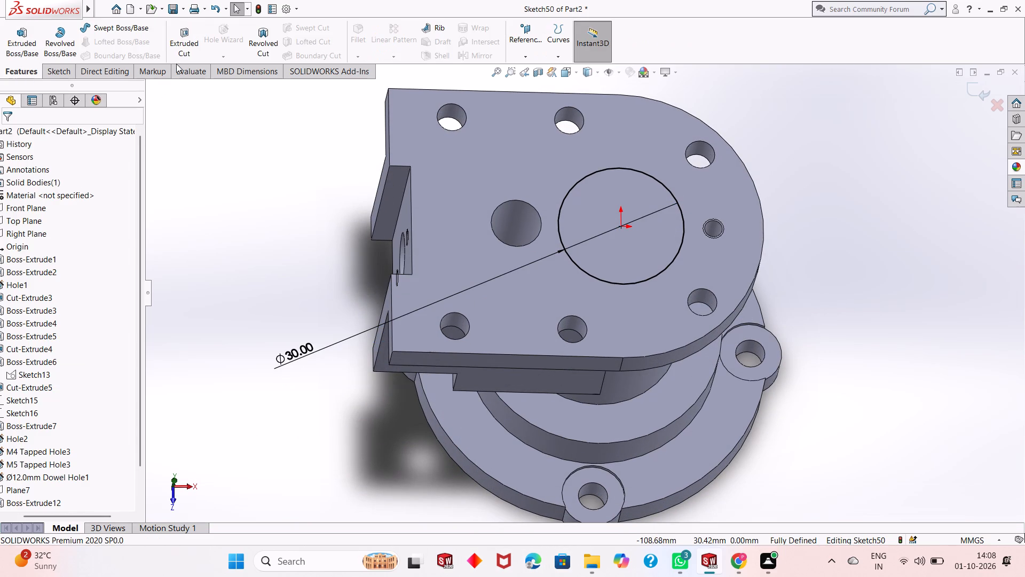
left_click(190, 42)
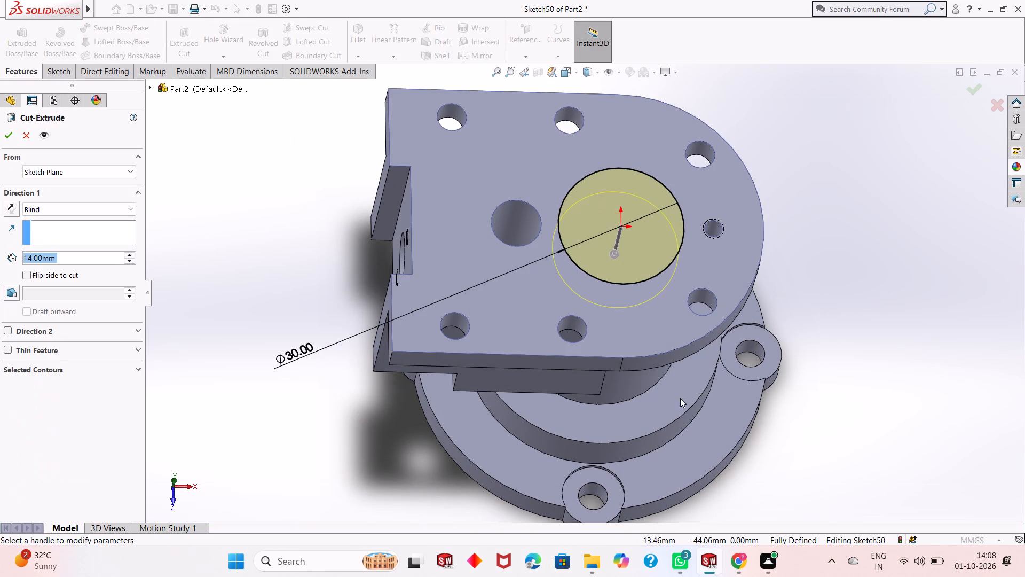
middle_click_drag(677, 377, 676, 334)
scroll(676, 331, "up", 1)
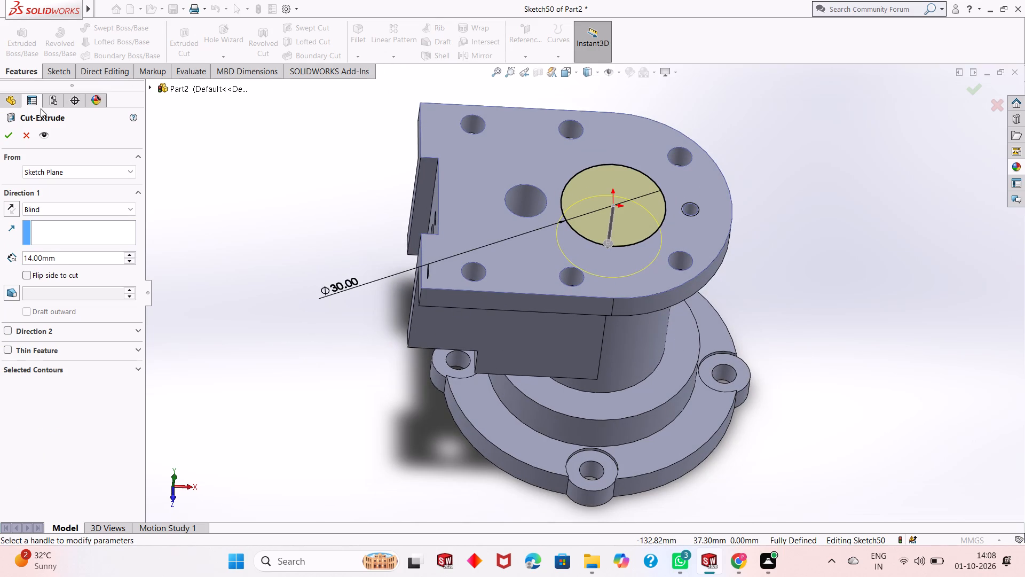
left_click(78, 207)
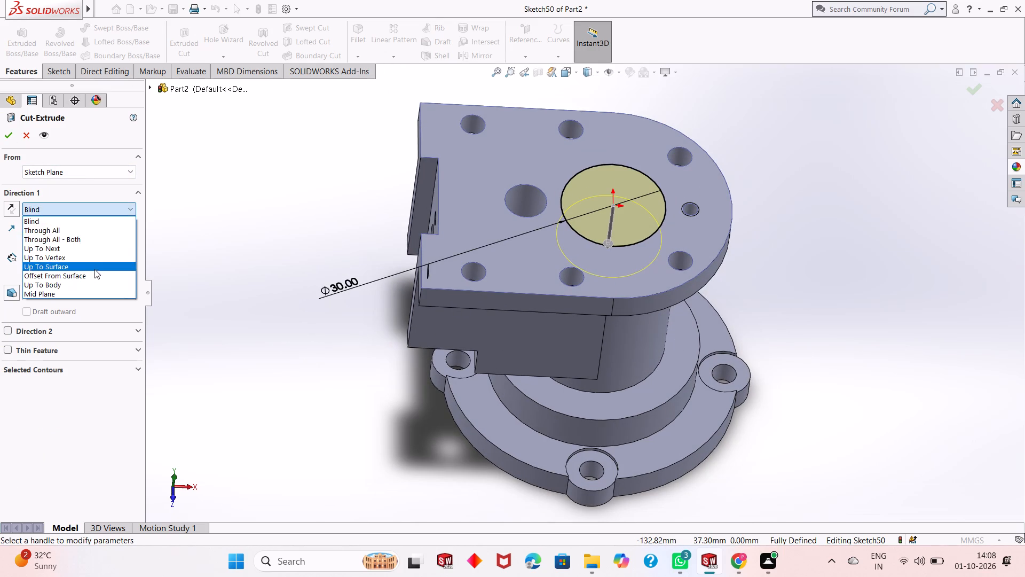
left_click(99, 231)
left_click(6, 137)
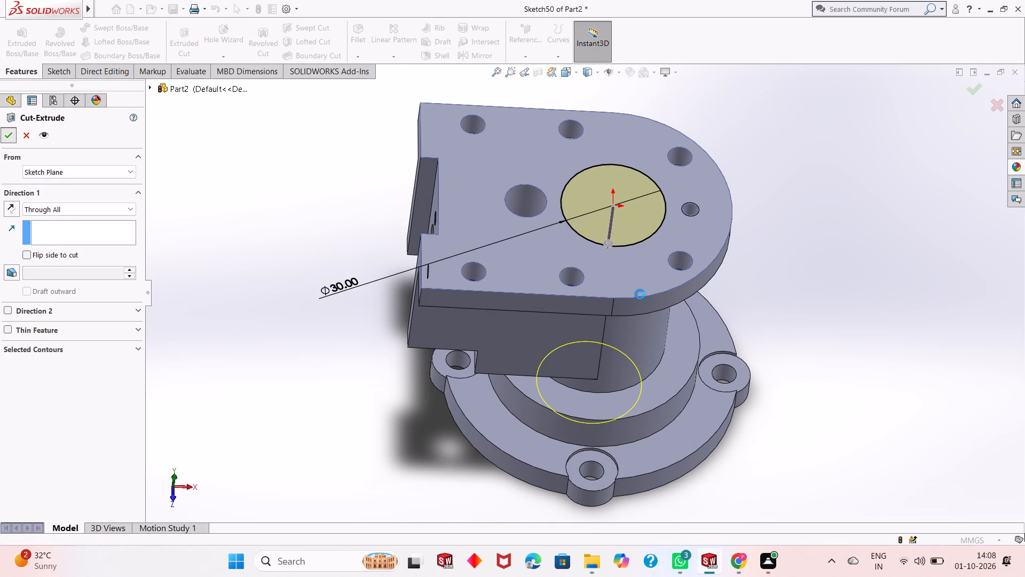
key("Escape")
key("Escape")
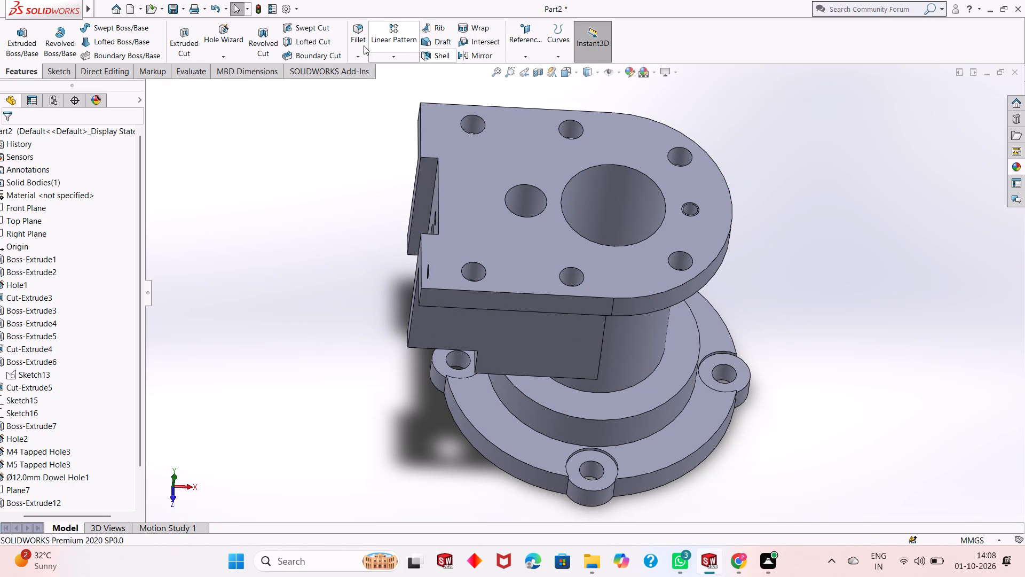
Chamfer the 30 mm bore's edge on the mounting plate's top face at 1 mm and 45 degrees.
left_click(357, 54)
left_click(376, 79)
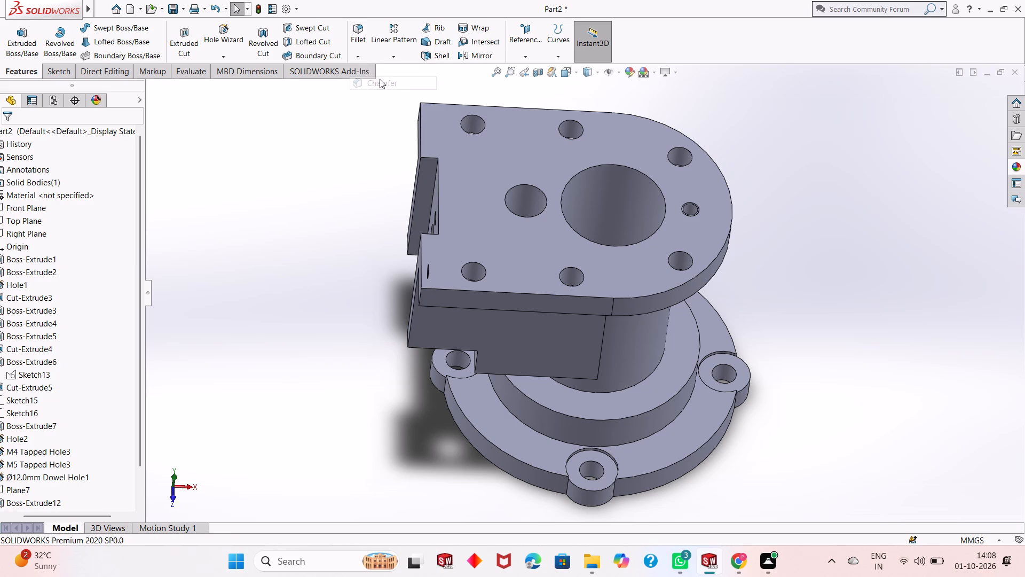
left_click(610, 165)
left_click(3, 138)
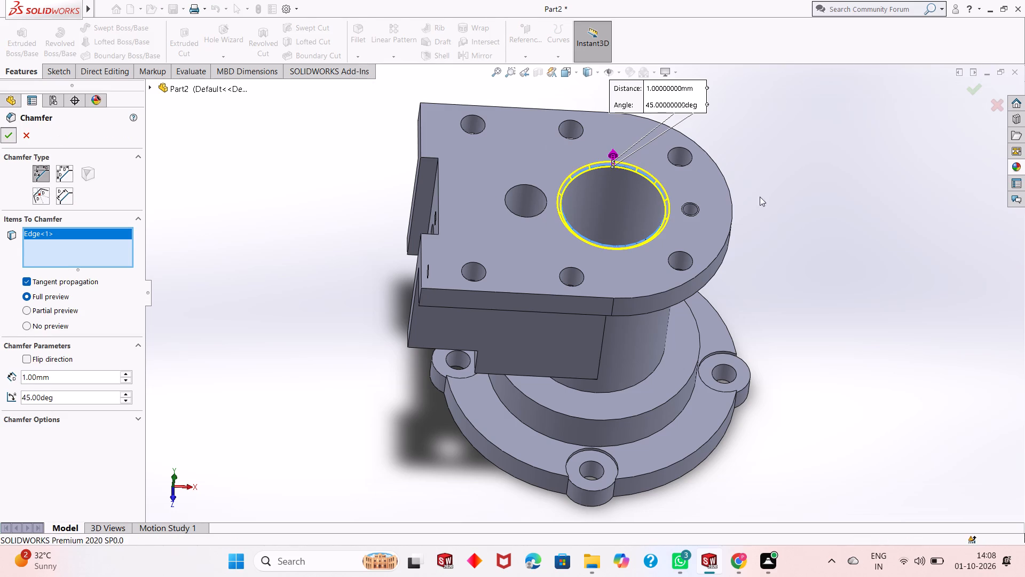
key("Escape")
Examine the housing from above, below and the sides, checking the chamfered through bore and the side block.
scroll(605, 185, "down", 2)
scroll(630, 206, "up", 2)
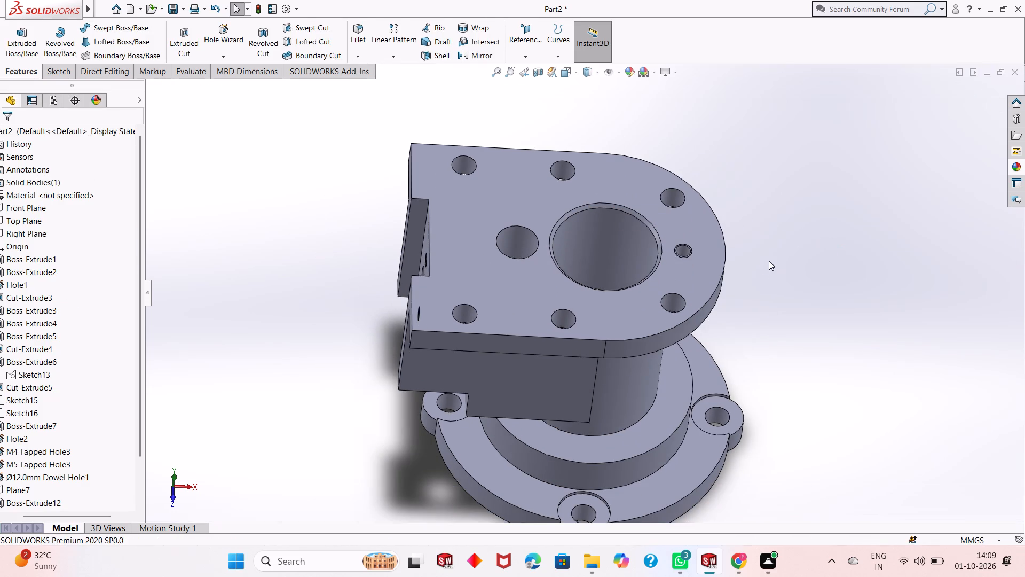
middle_click_drag(769, 264, 751, 170)
scroll(714, 276, "up", 2)
middle_click_drag(660, 322, 689, 245)
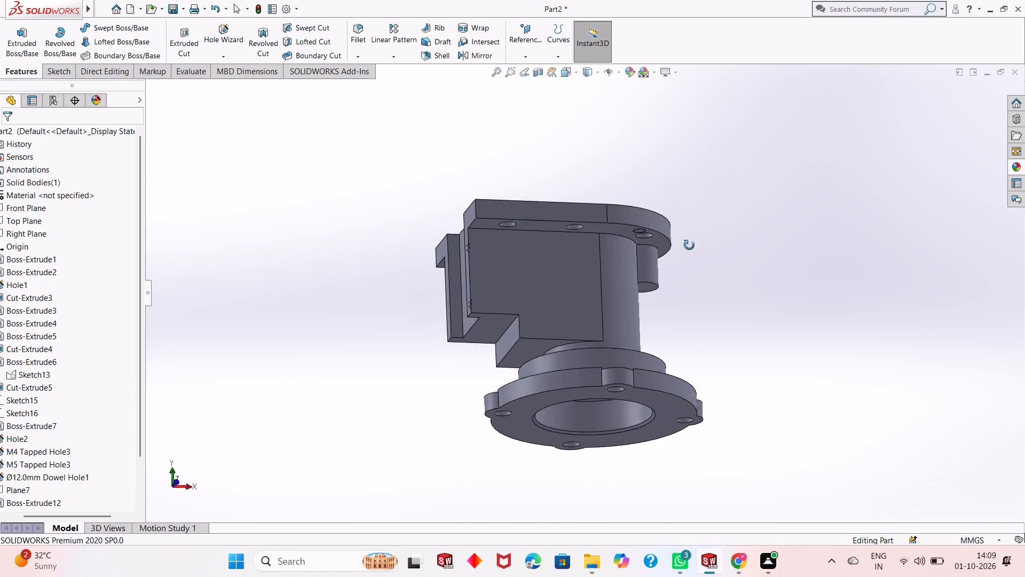
middle_click_drag(689, 245, 682, 324)
scroll(652, 313, "up", 1)
left_click(537, 69)
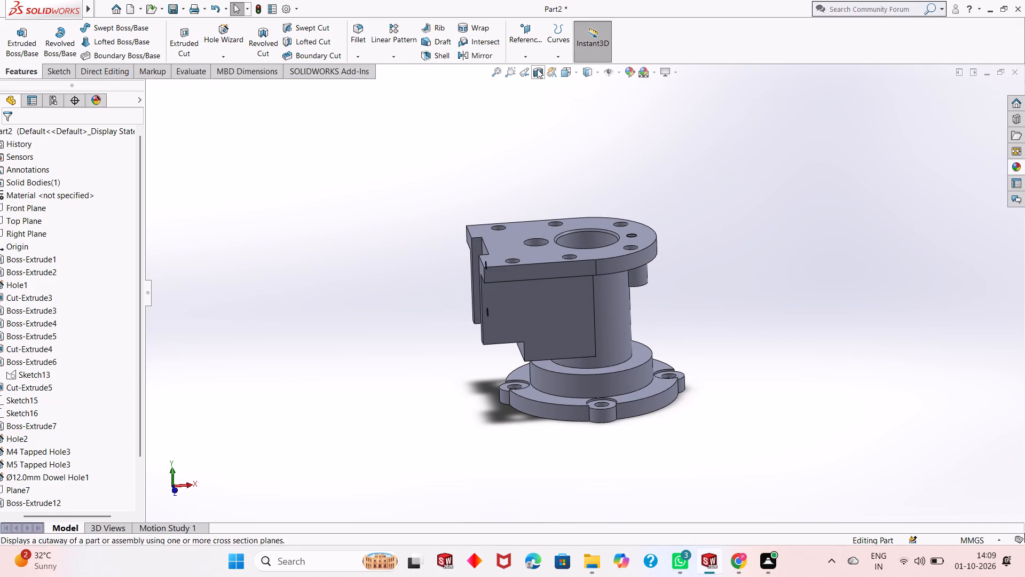
middle_click_drag(637, 279, 628, 251)
key("Escape")
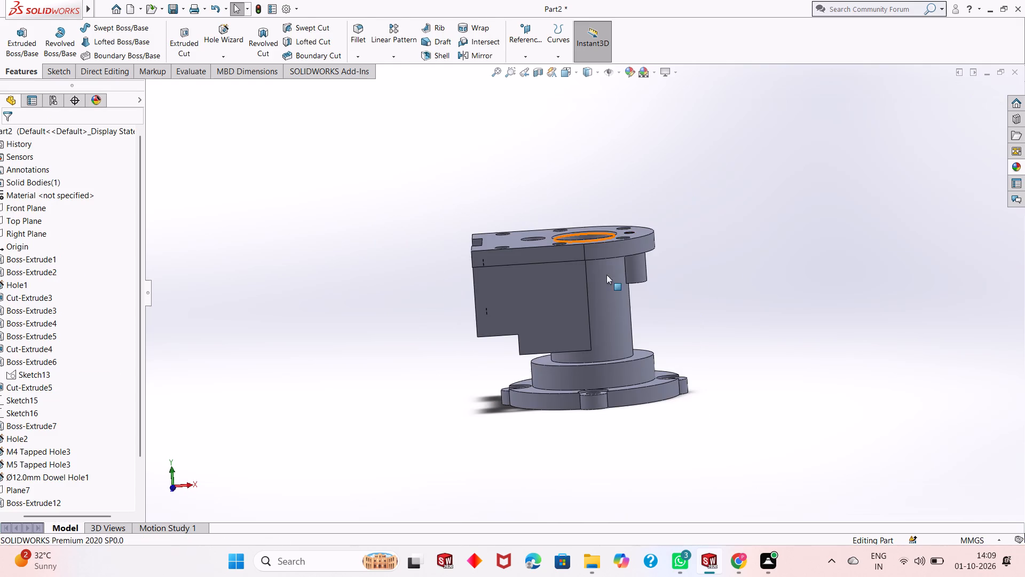
middle_click_drag(625, 302, 659, 303)
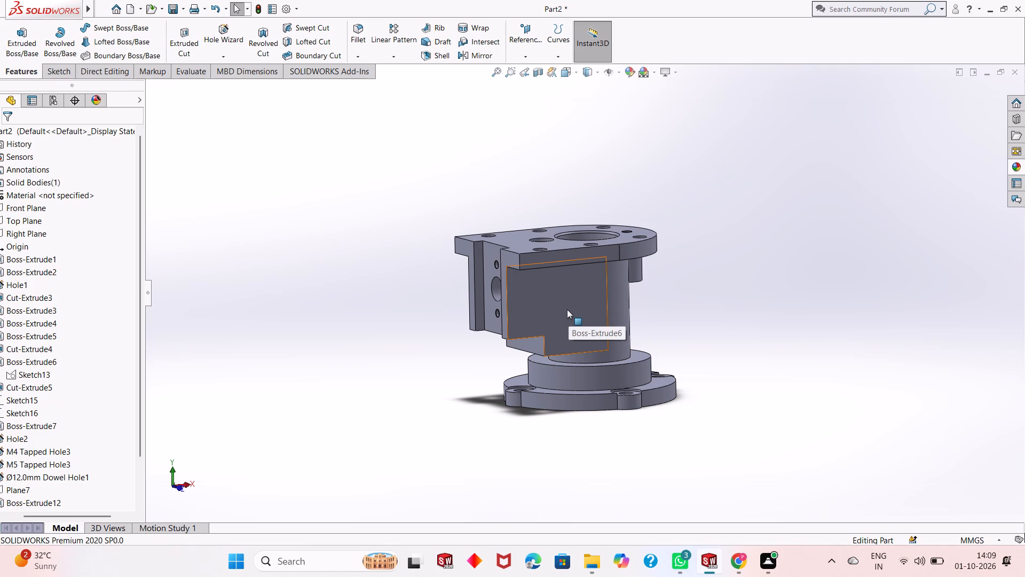
Sketch a circle about 25 mm in diameter on the flat, stepped side face of the block beneath the mounting plate.
left_click(567, 309)
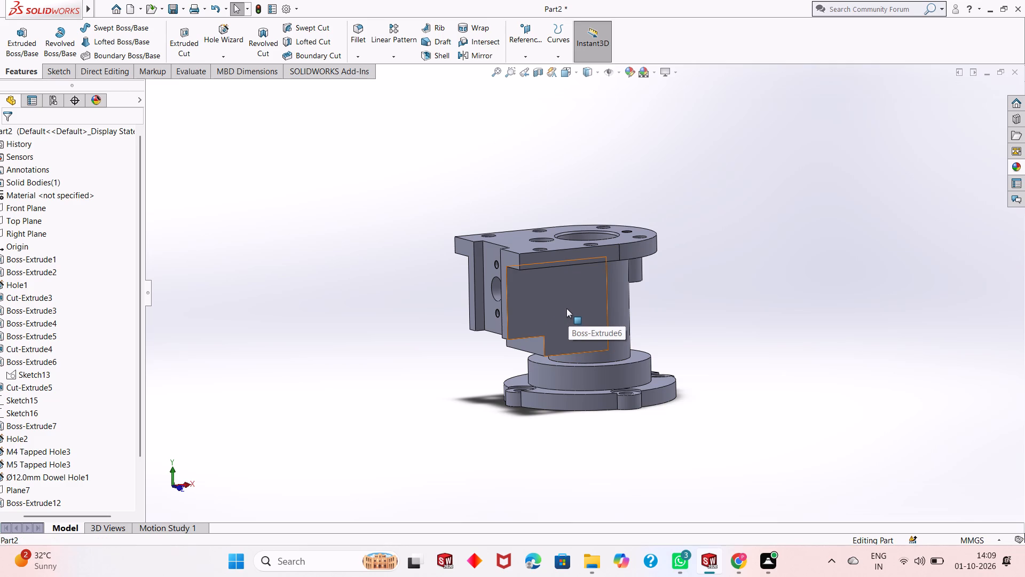
left_click(617, 276)
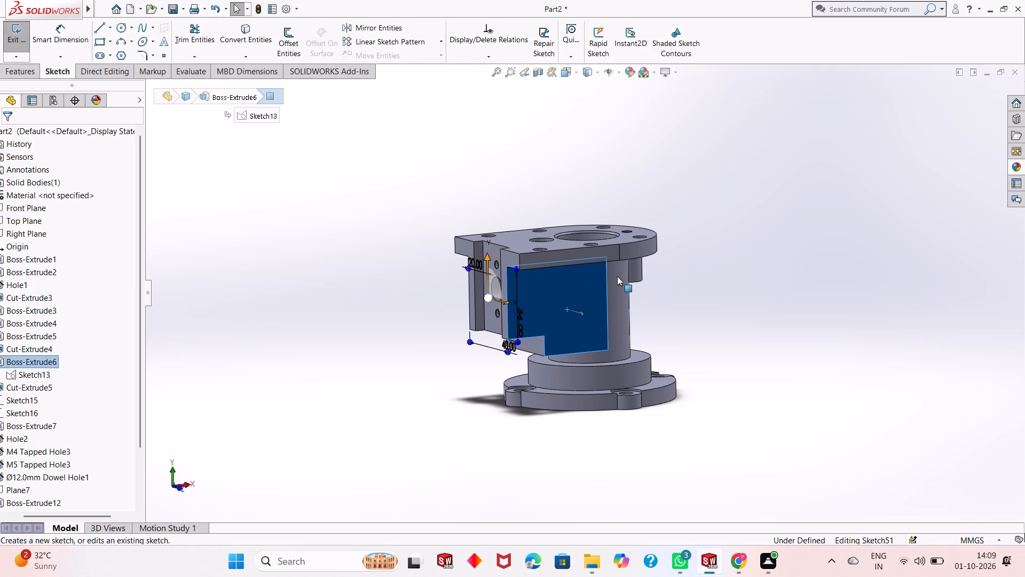
key("ctrl+8")
key("Escape")
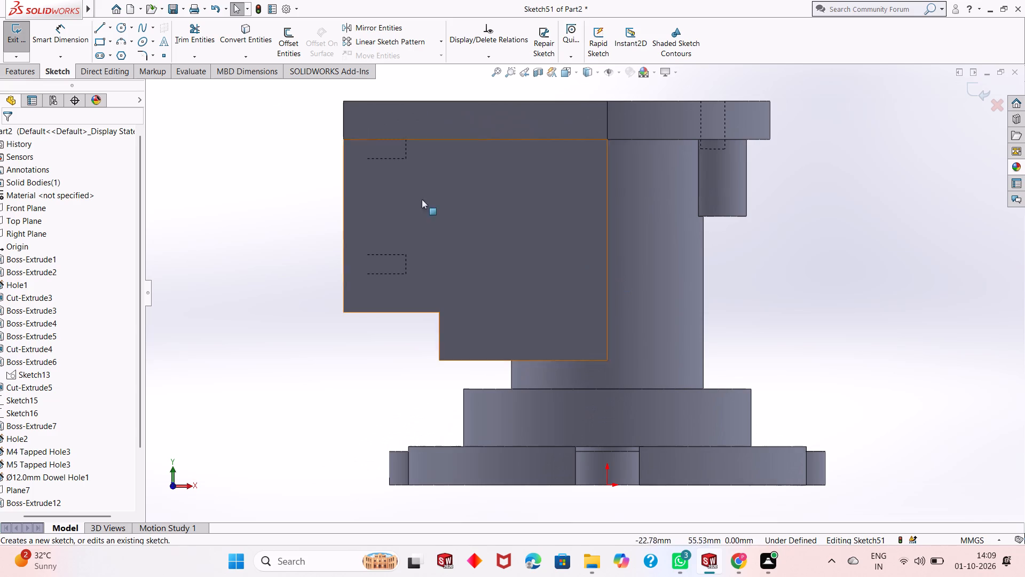
left_click(124, 29)
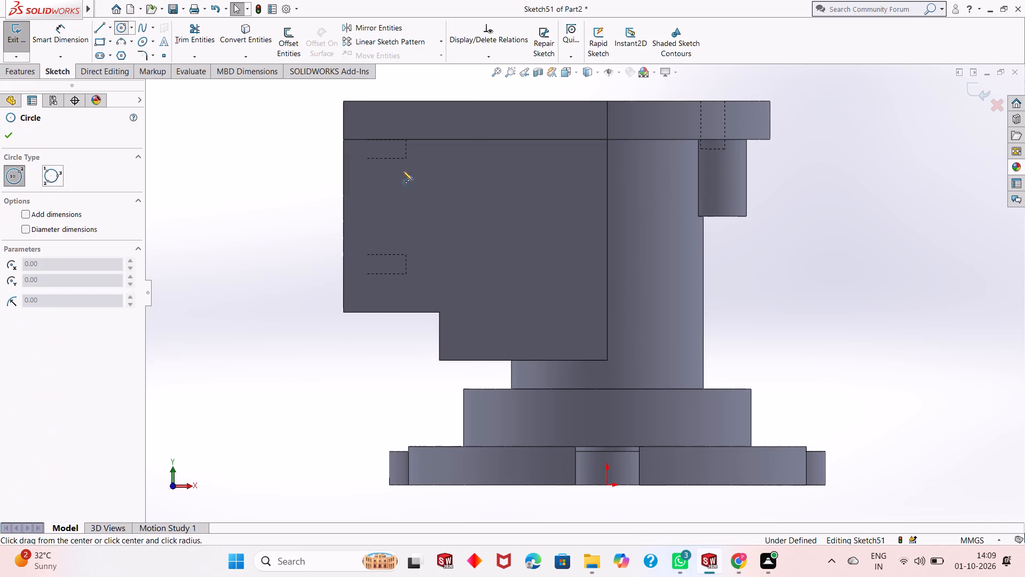
left_click(497, 203)
left_click(525, 255)
key("Escape")
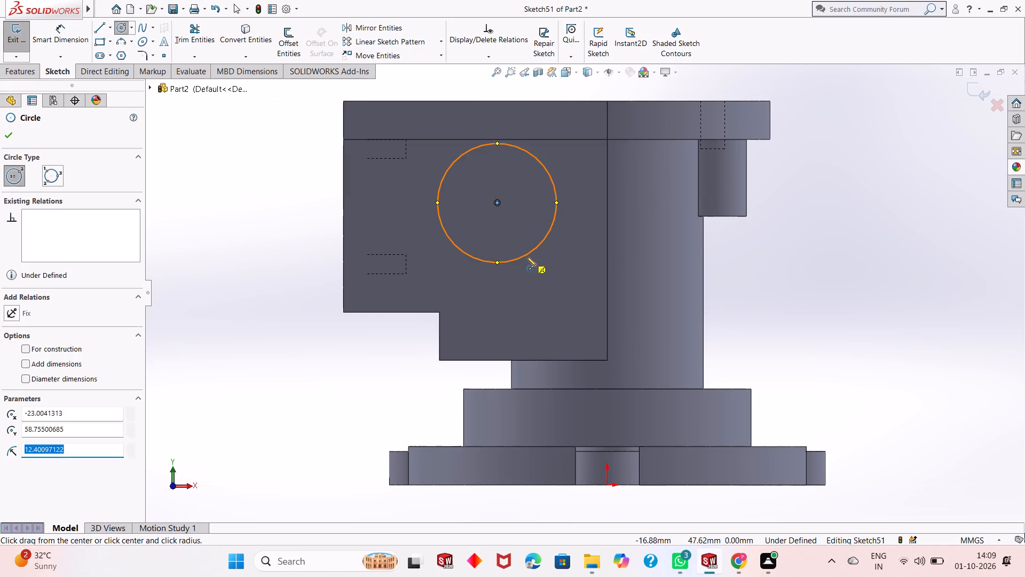
key("Escape")
key("Escape")
Dimension the side-face circle's diameter at 20 mm.
left_click(79, 40)
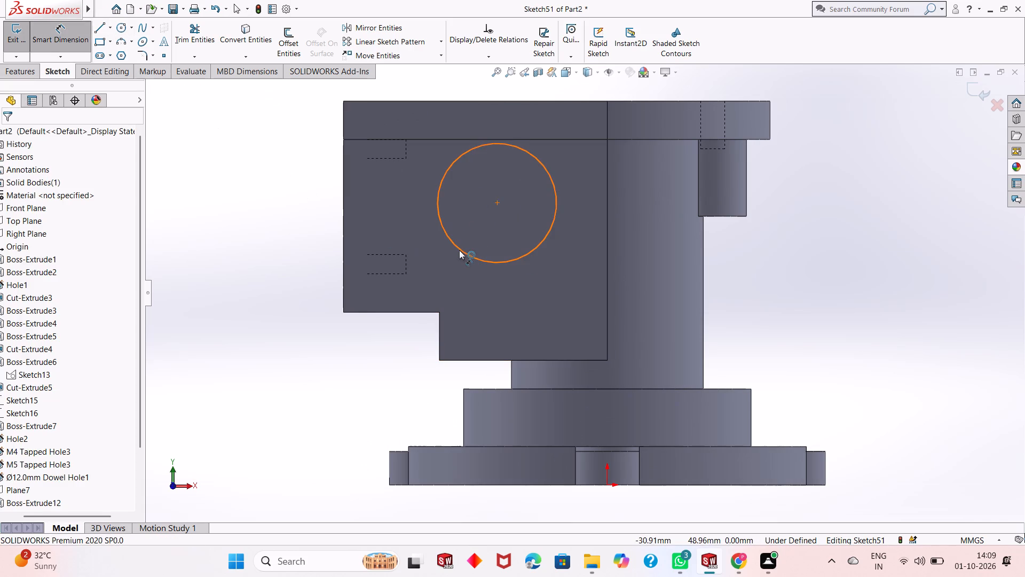
left_click(459, 250)
left_click(288, 365)
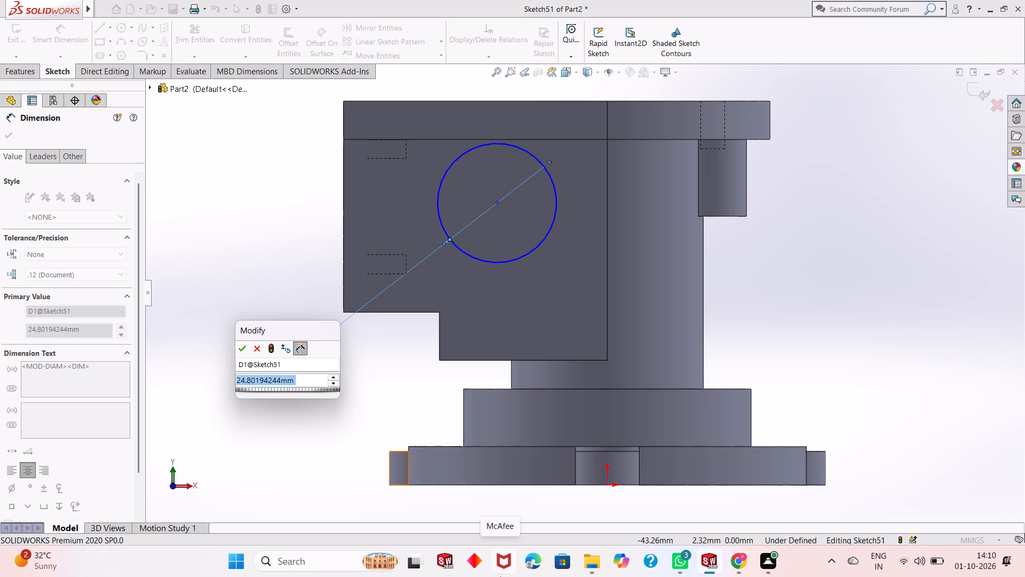
type("20")
key("Return")
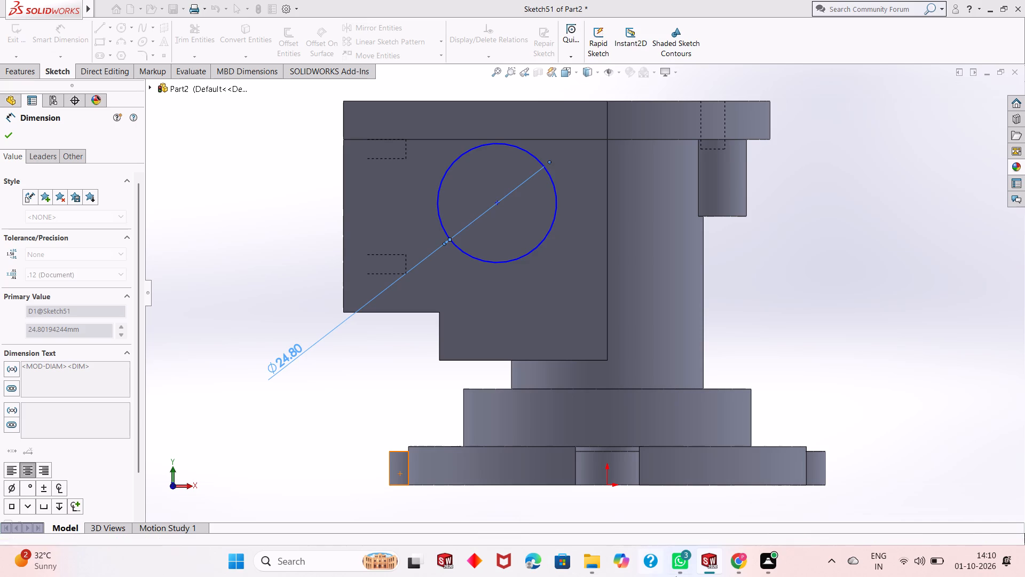
Examine the side-face circle's placement on the block relative to the column, mounting plate and base from several angles.
scroll(786, 551, "up", 2)
scroll(590, 340, "up", 1)
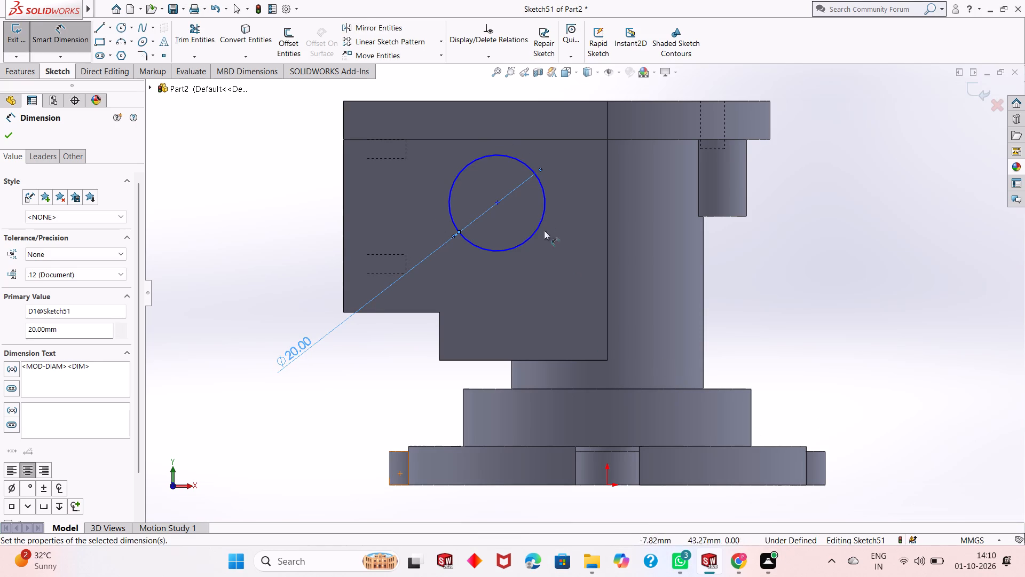
scroll(526, 212, "up", 1)
scroll(552, 204, "down", 1)
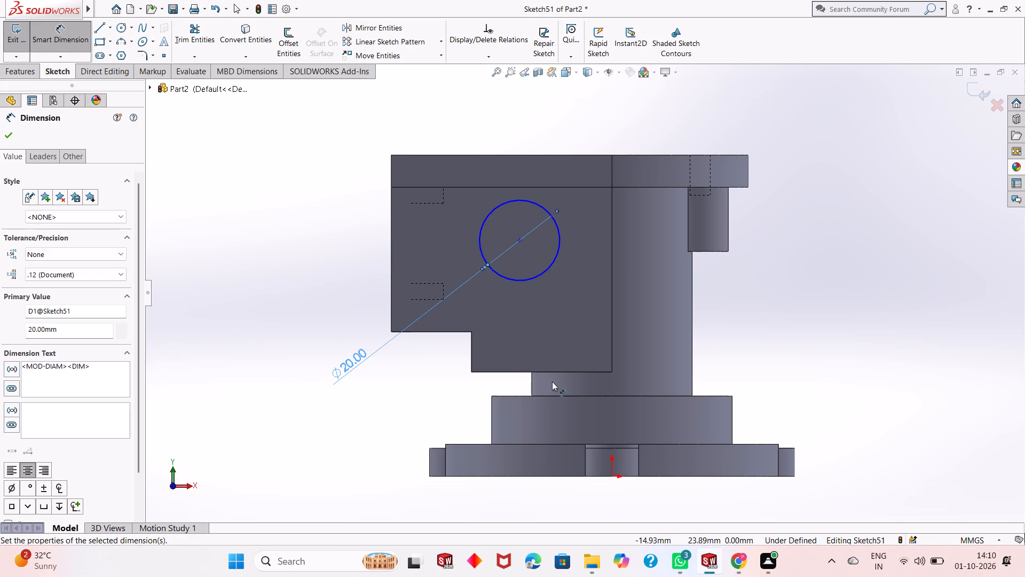
middle_click_drag(552, 383, 544, 384)
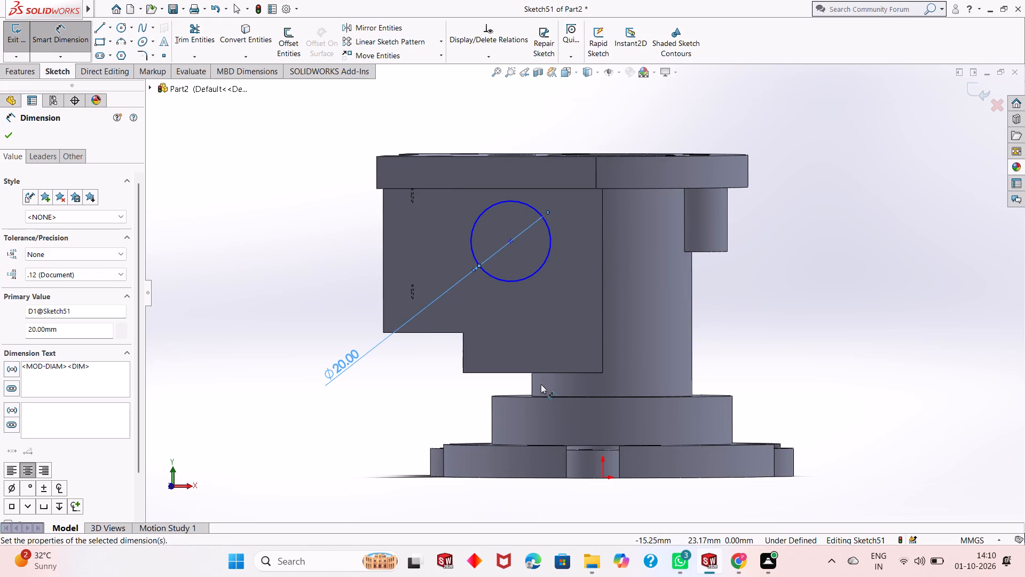
middle_click_drag(527, 381, 496, 386)
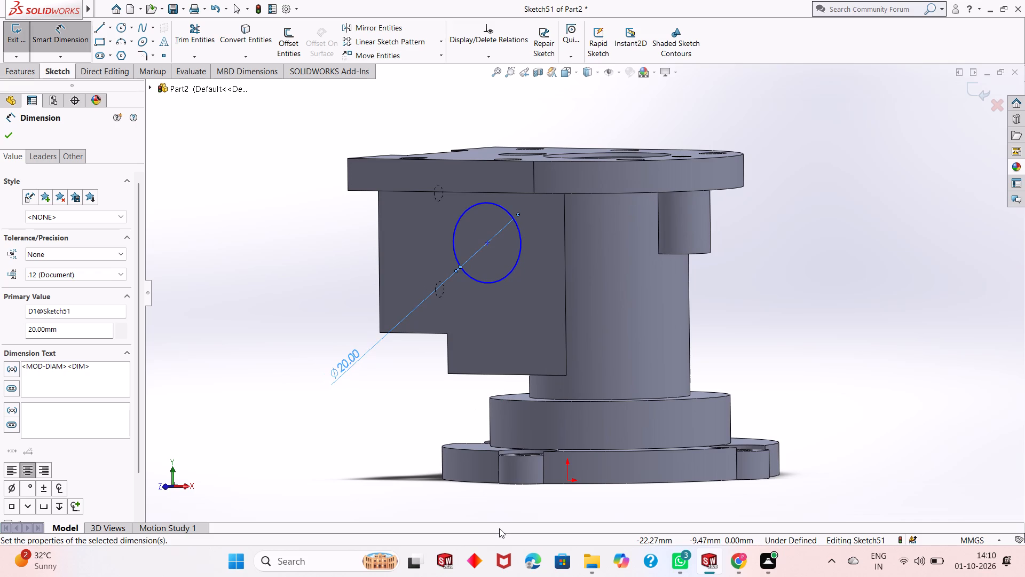
middle_click_drag(523, 398, 507, 428)
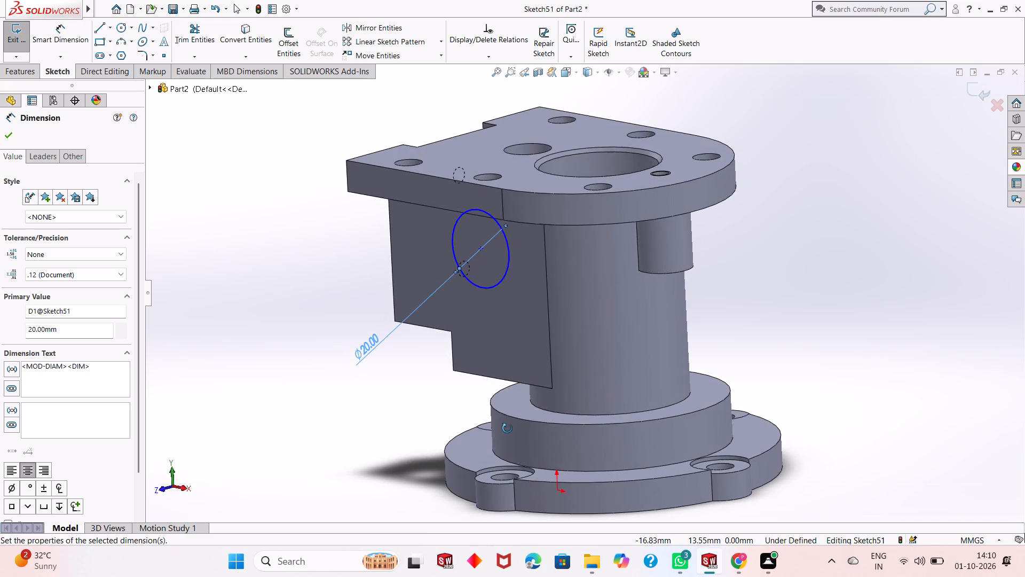
middle_click_drag(507, 428, 504, 377)
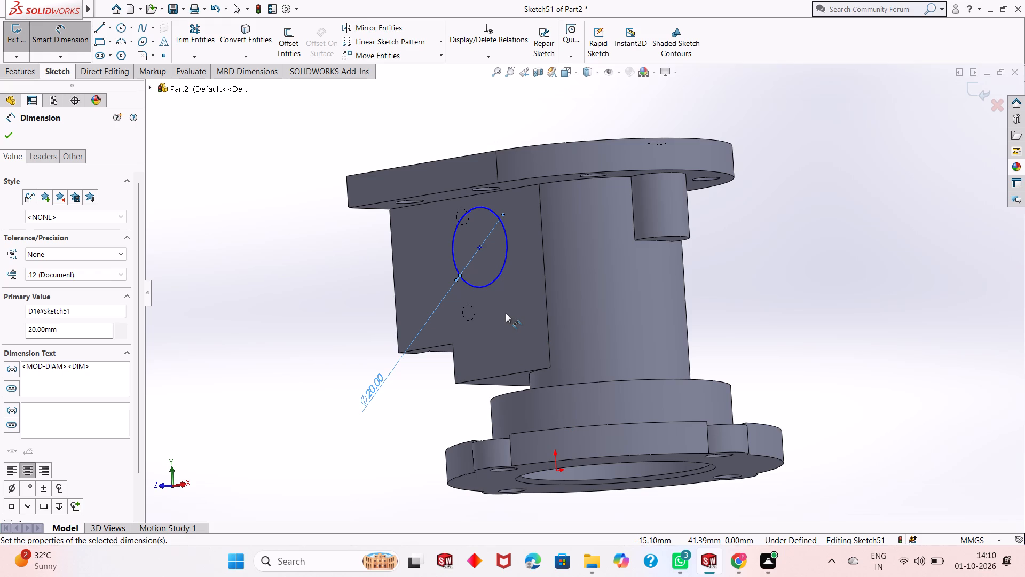
Dimension the side-face circle's centre 25 mm above the bottom edge of the stepped block.
key("ctrl+8")
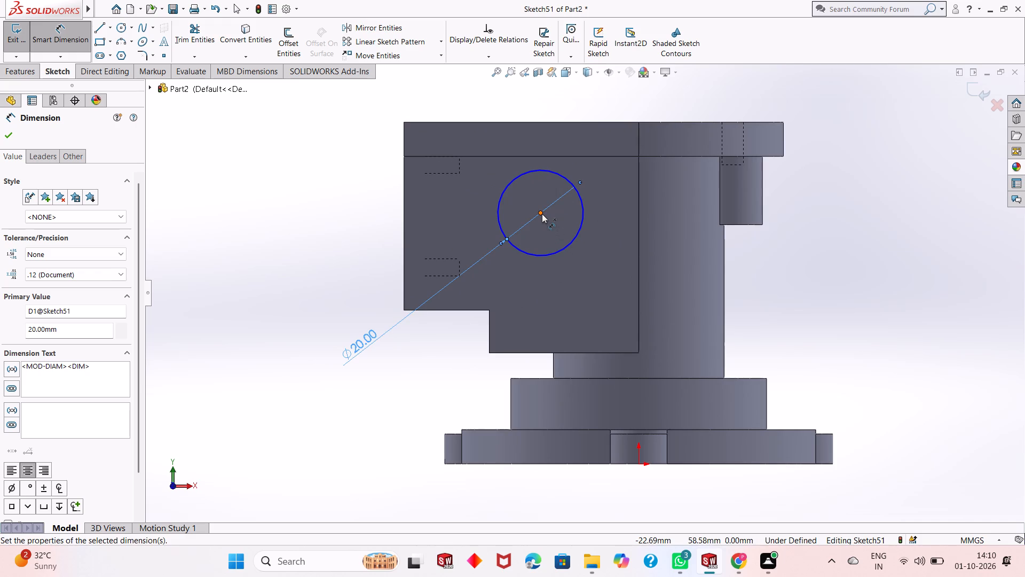
left_click(540, 214)
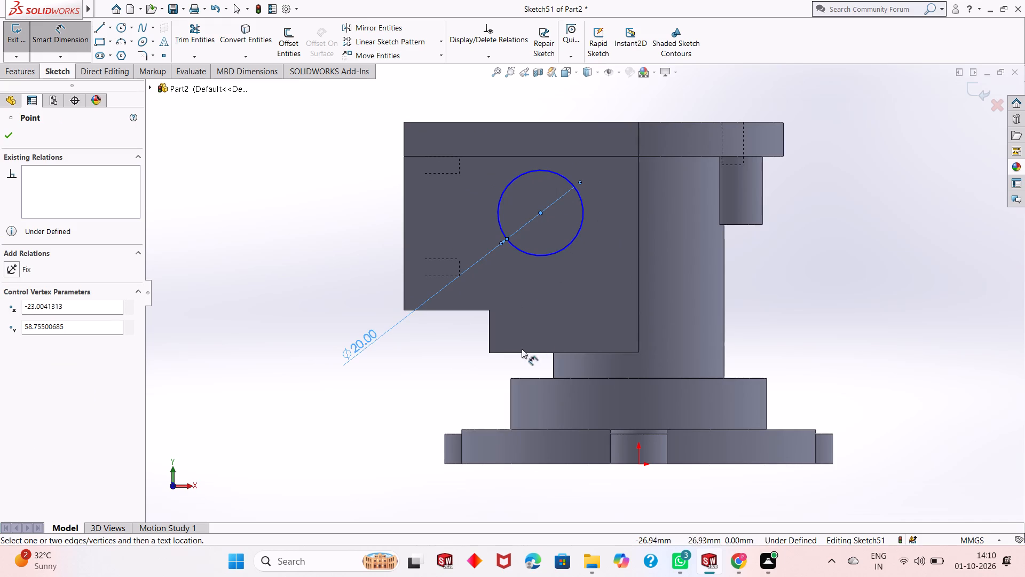
left_click(502, 354)
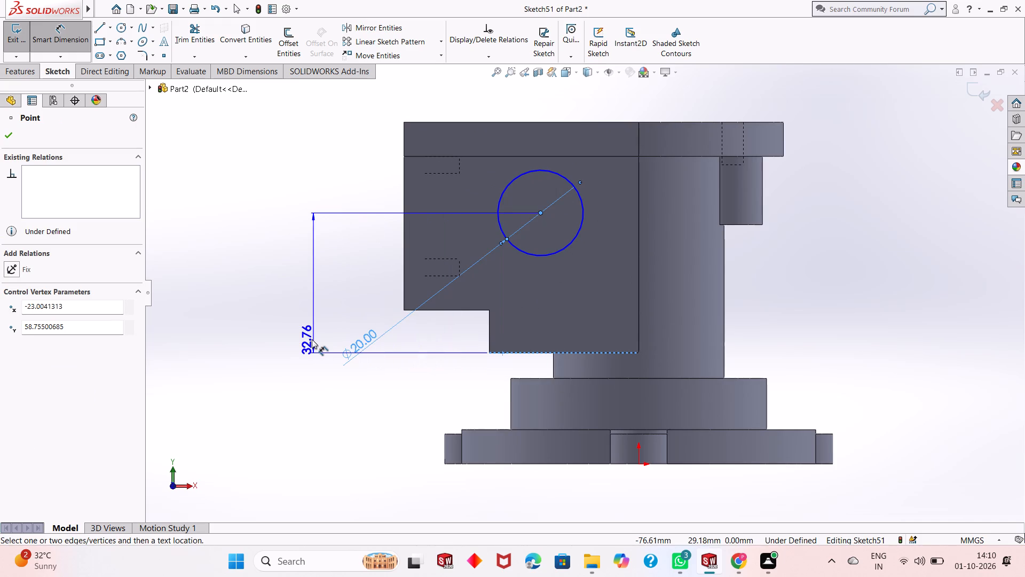
left_click(312, 339)
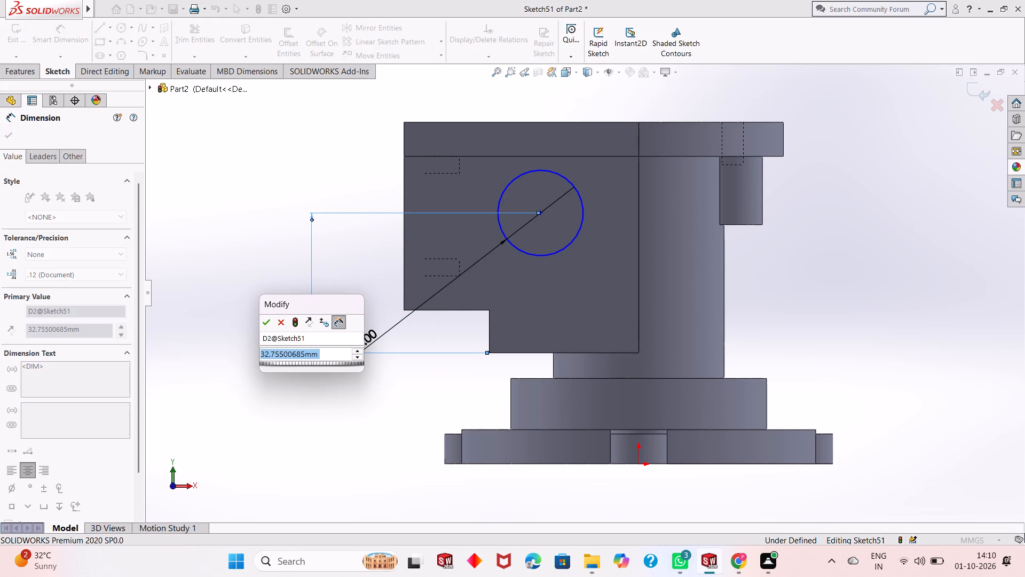
type("25")
key("Return")
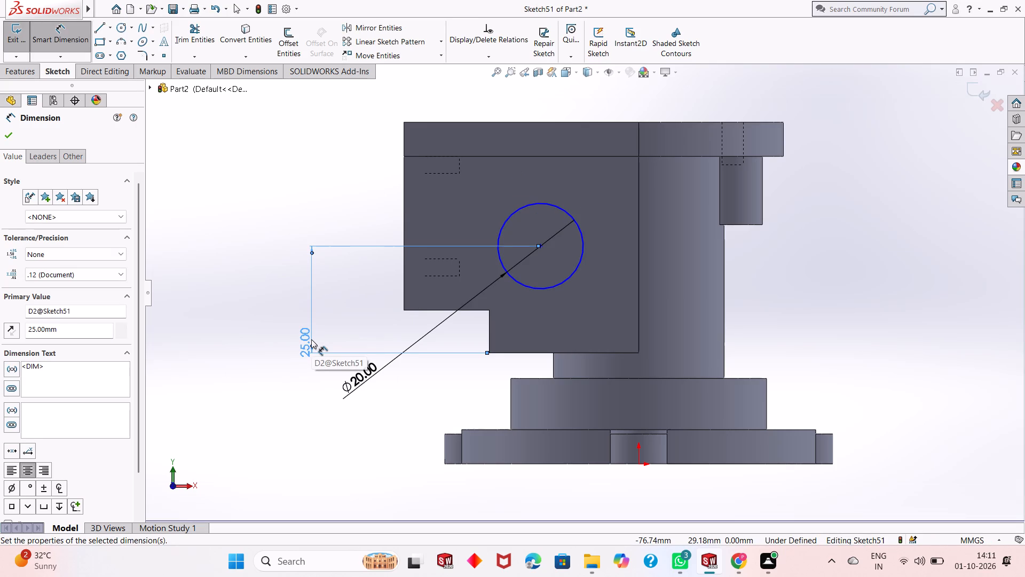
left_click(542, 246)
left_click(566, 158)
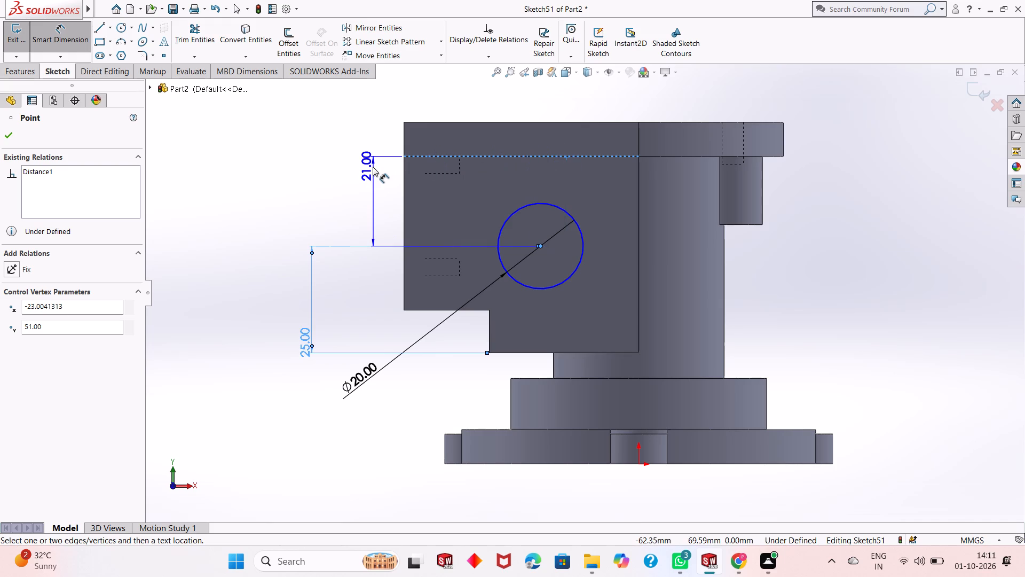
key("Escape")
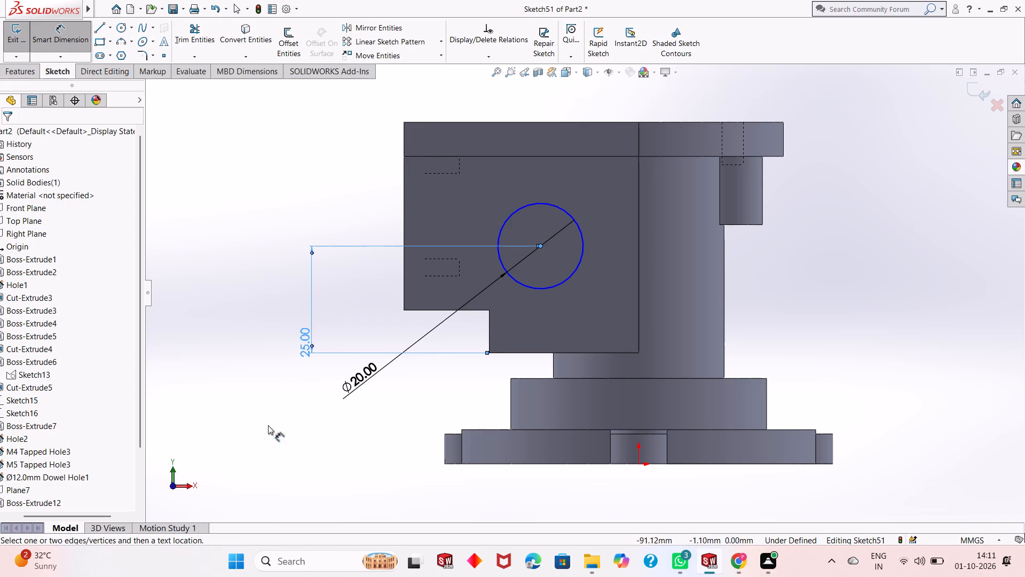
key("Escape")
Set the height of the circle's centre above the block's bottom edge to 23 mm.
double_click(306, 359)
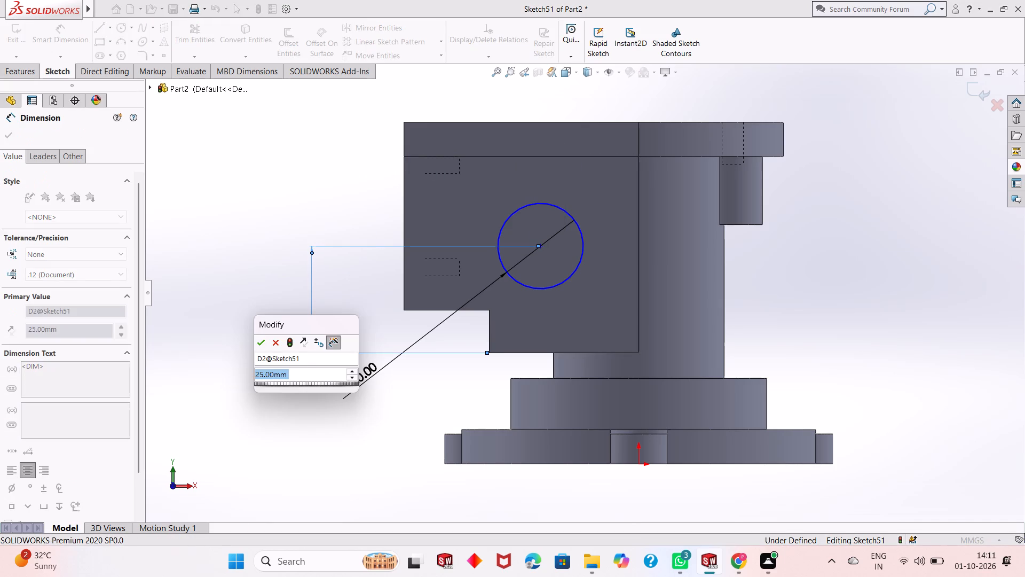
type("23")
key("Return")
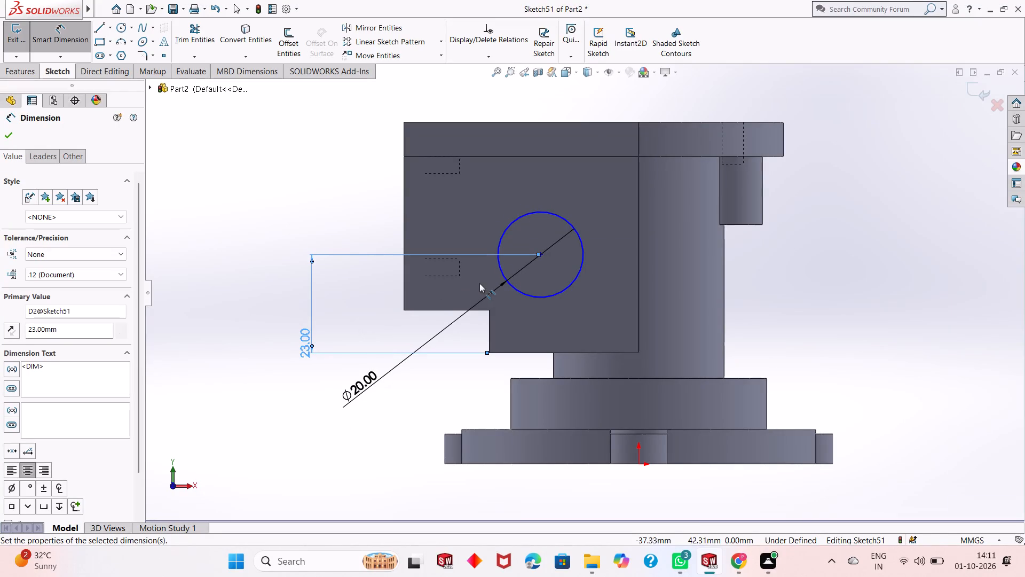
Examine the circle's placement on the side block relative to the mounting plate and column from several angles.
middle_click_drag(534, 290, 466, 293)
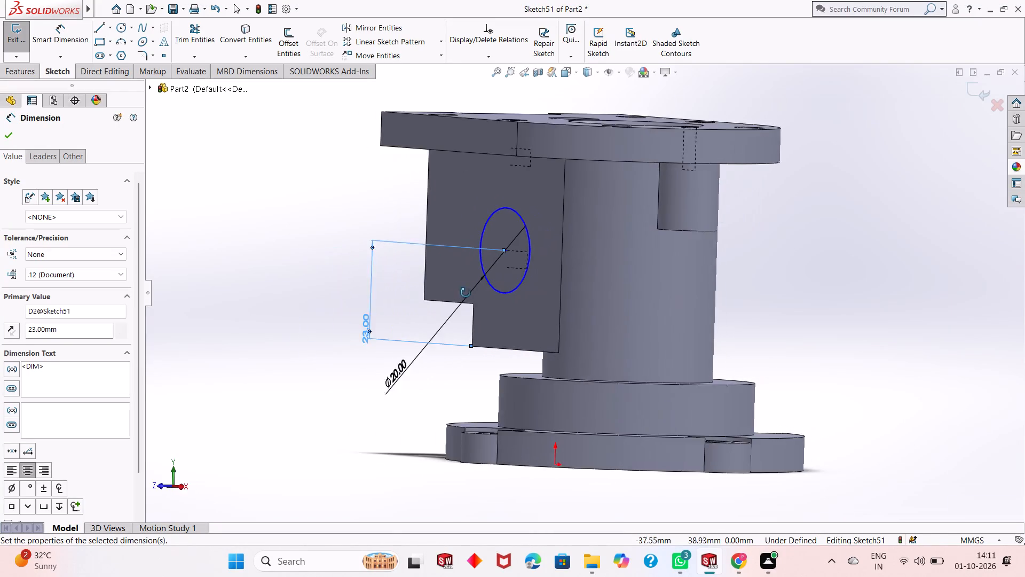
middle_click_drag(466, 293, 461, 297)
scroll(555, 245, "up", 1)
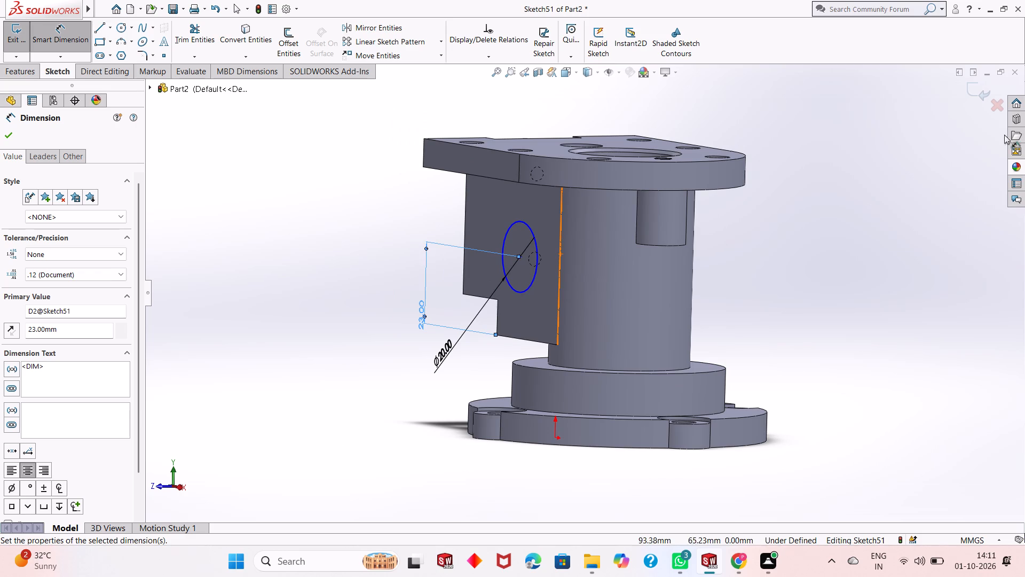
scroll(1003, 126, "up", 1)
scroll(701, 246, "up", 1)
middle_click_drag(714, 248, 735, 302)
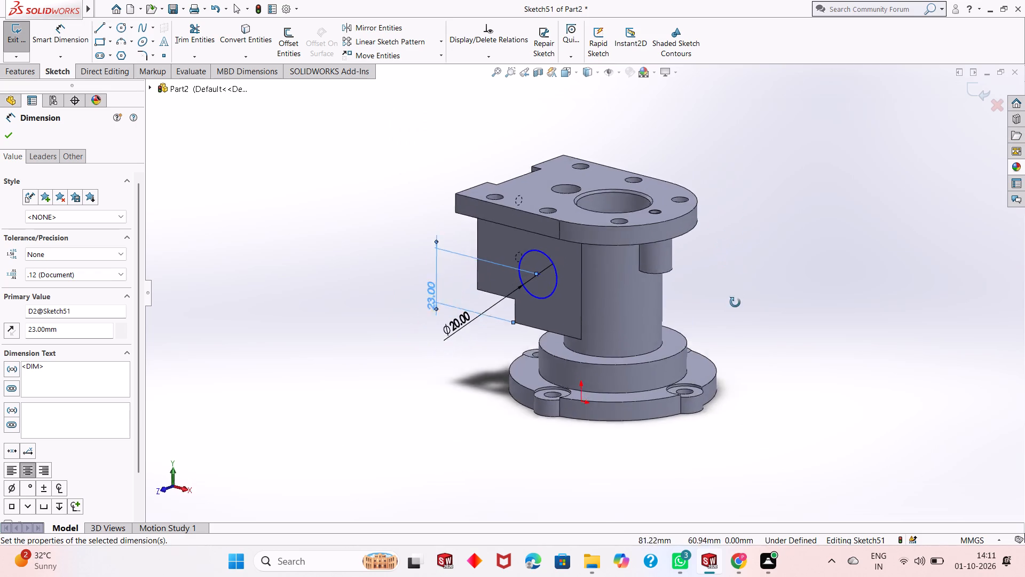
middle_click_drag(735, 302, 719, 320)
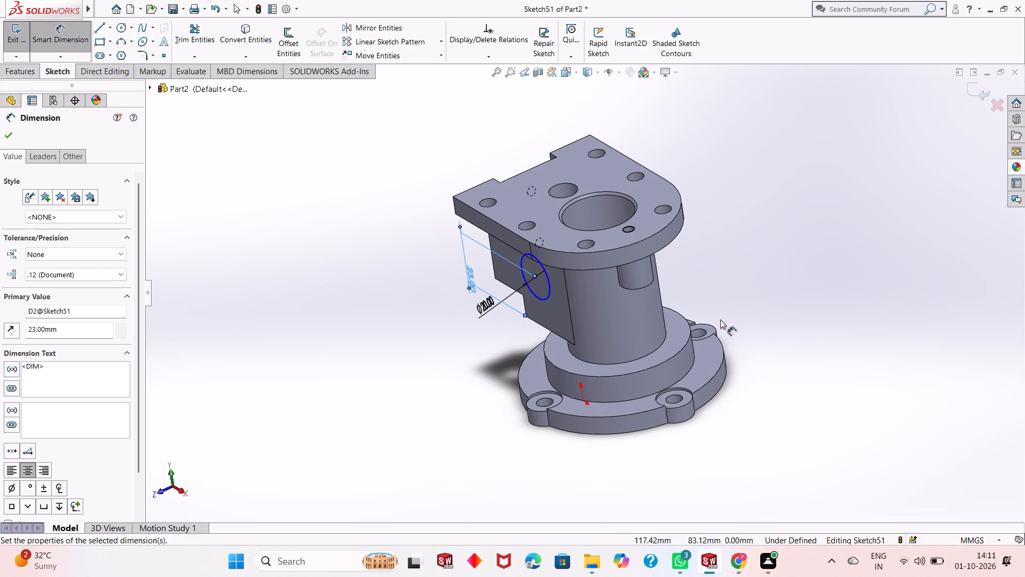
scroll(572, 301, "down", 1)
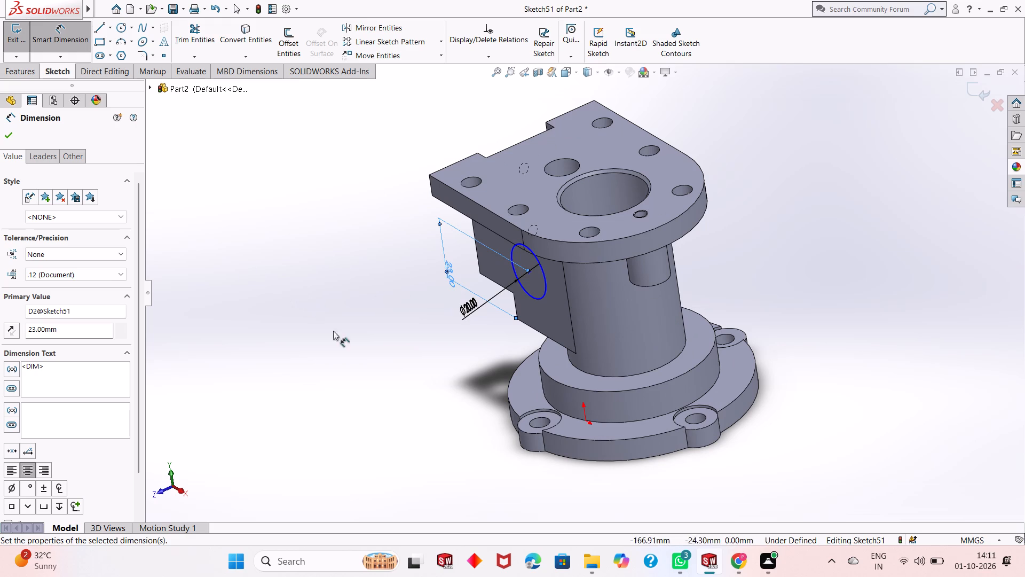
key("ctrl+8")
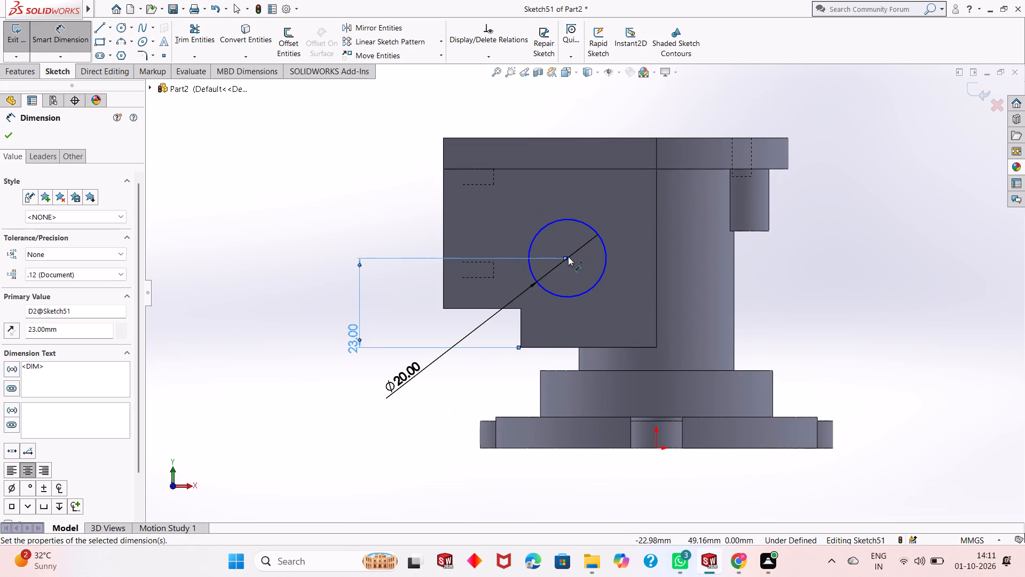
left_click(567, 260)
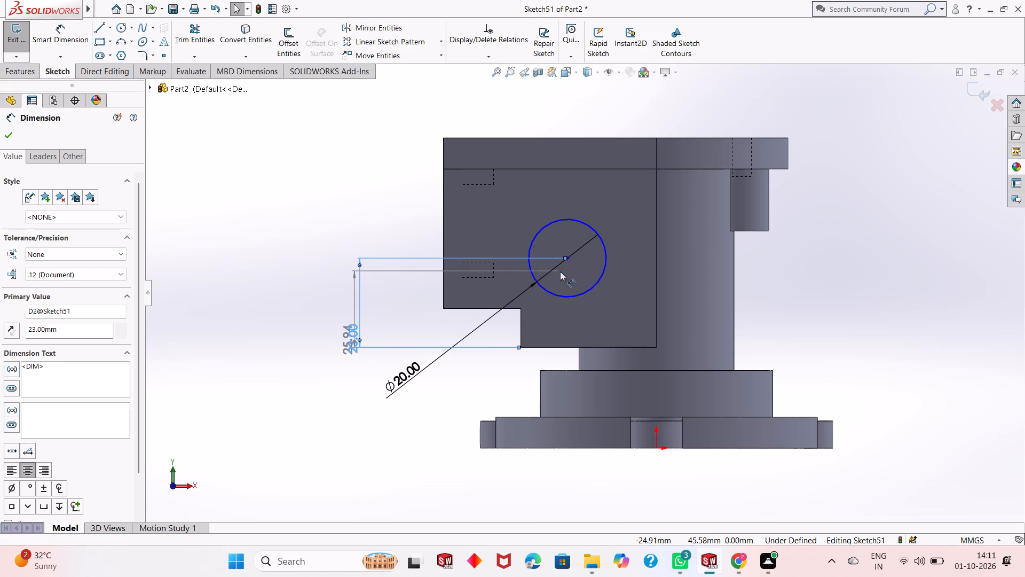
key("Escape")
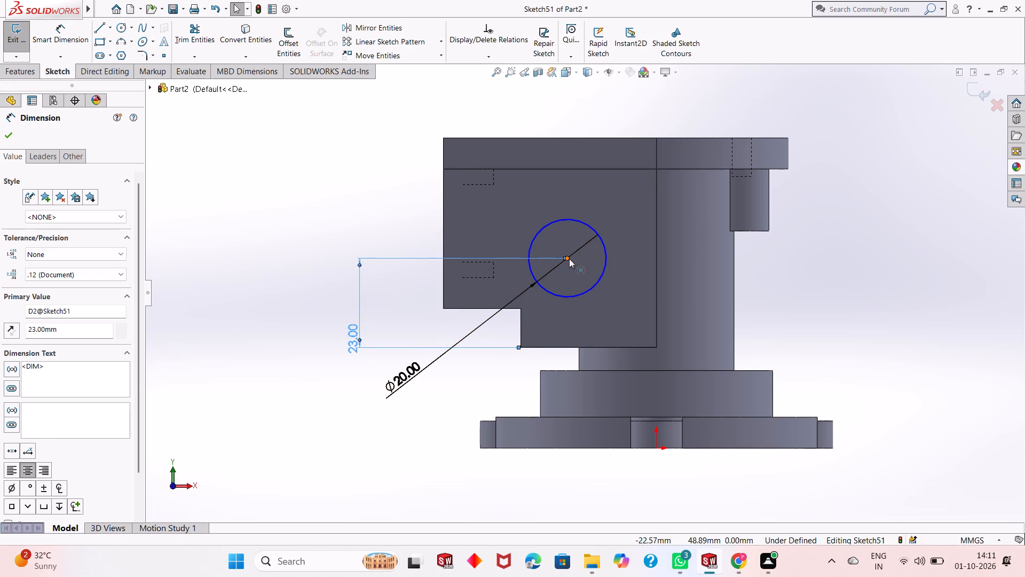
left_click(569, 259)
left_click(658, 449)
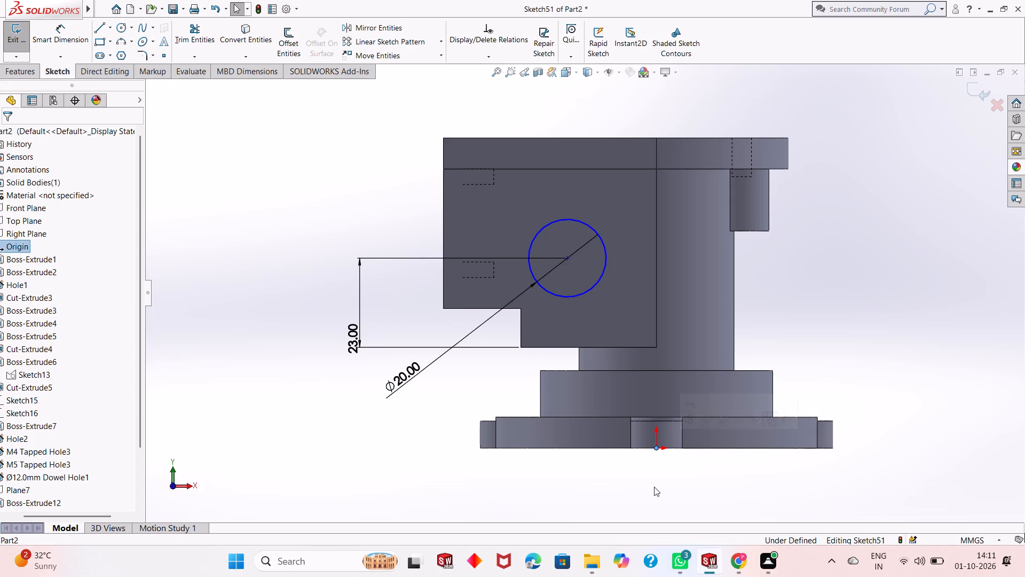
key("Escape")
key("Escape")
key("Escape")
Dimension the horizontal distance between the side-face circle's centre and the origin at 21 mm.
left_click(78, 41)
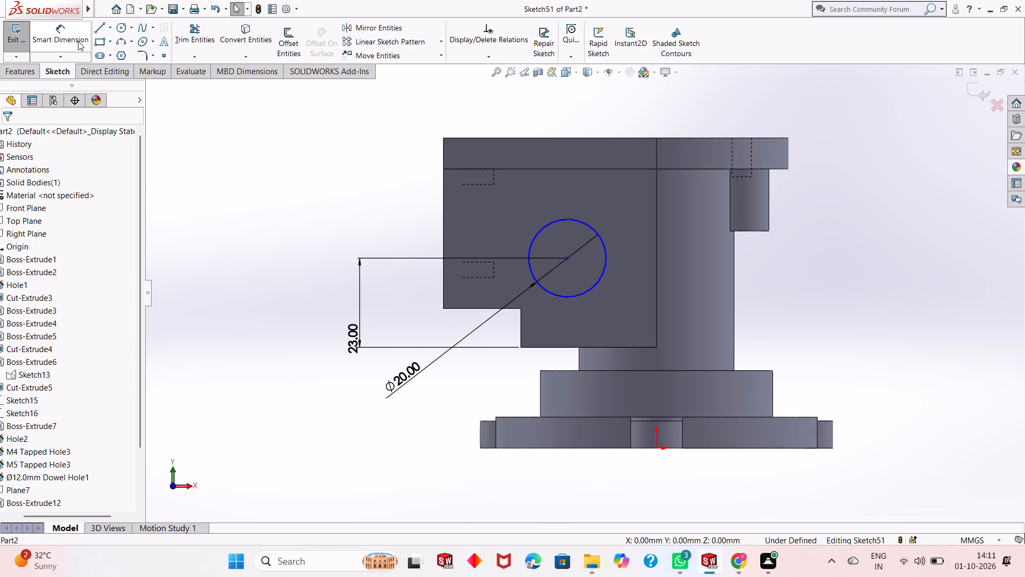
left_click(567, 260)
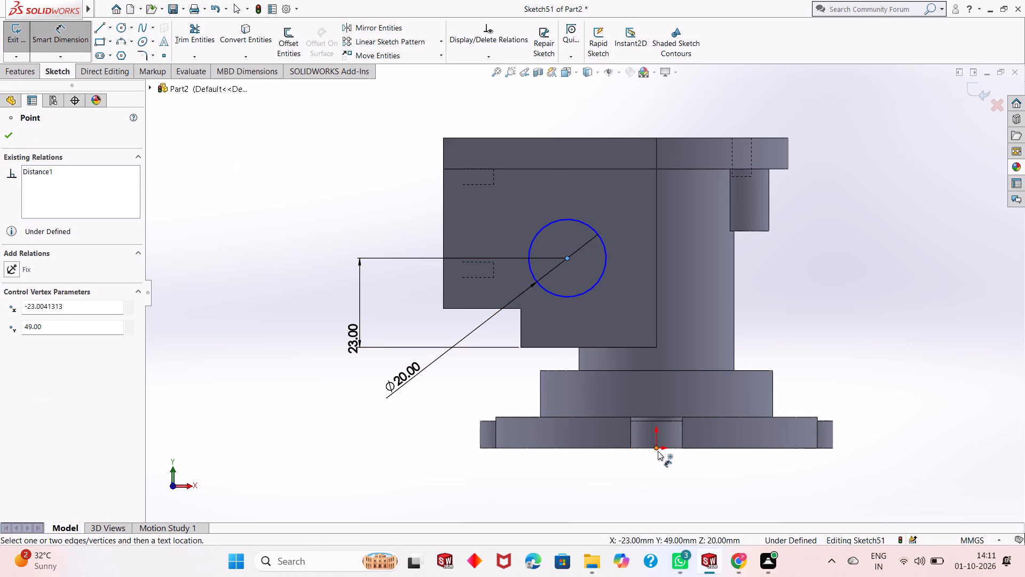
left_click(656, 449)
left_click(638, 475)
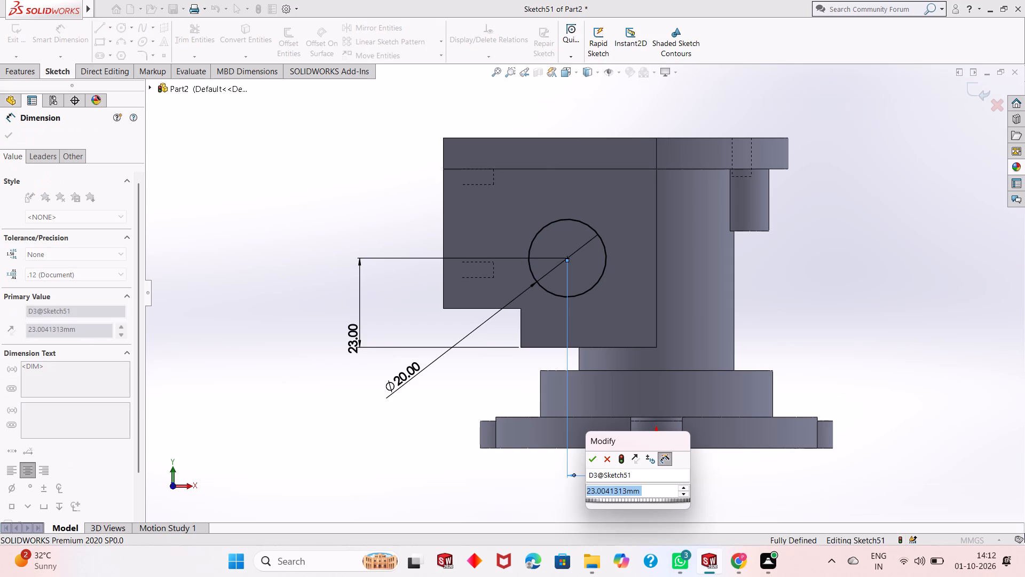
type("23")
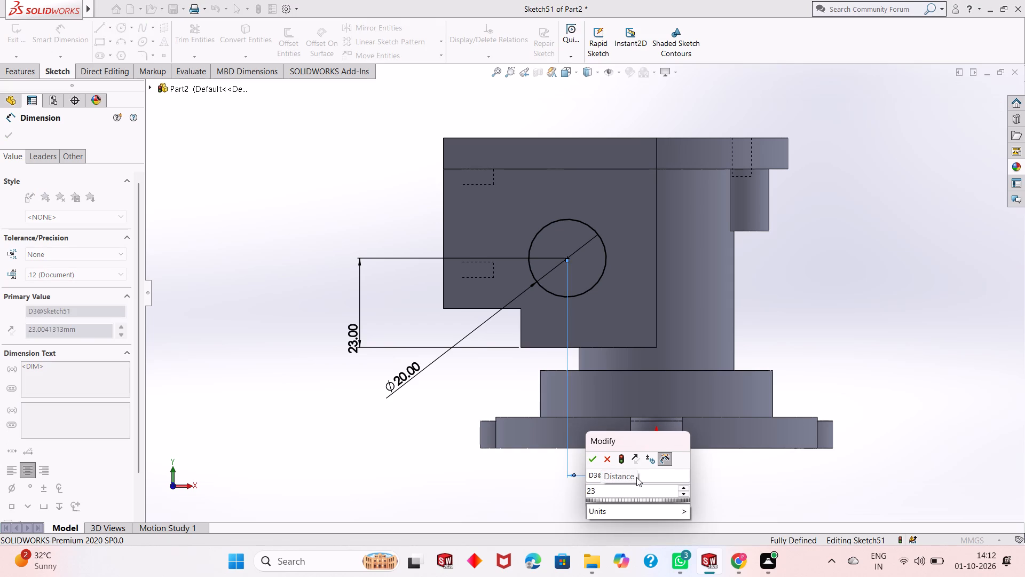
key("BackSpace")
key("BackSpace")
key("BackSpace")
type("21")
key("Return")
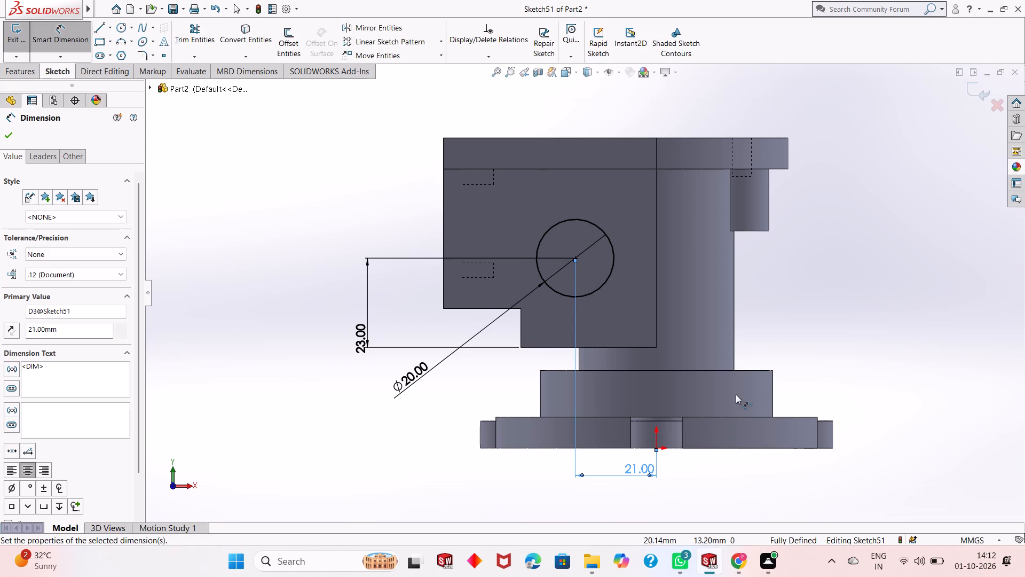
middle_click_drag(812, 322, 755, 367)
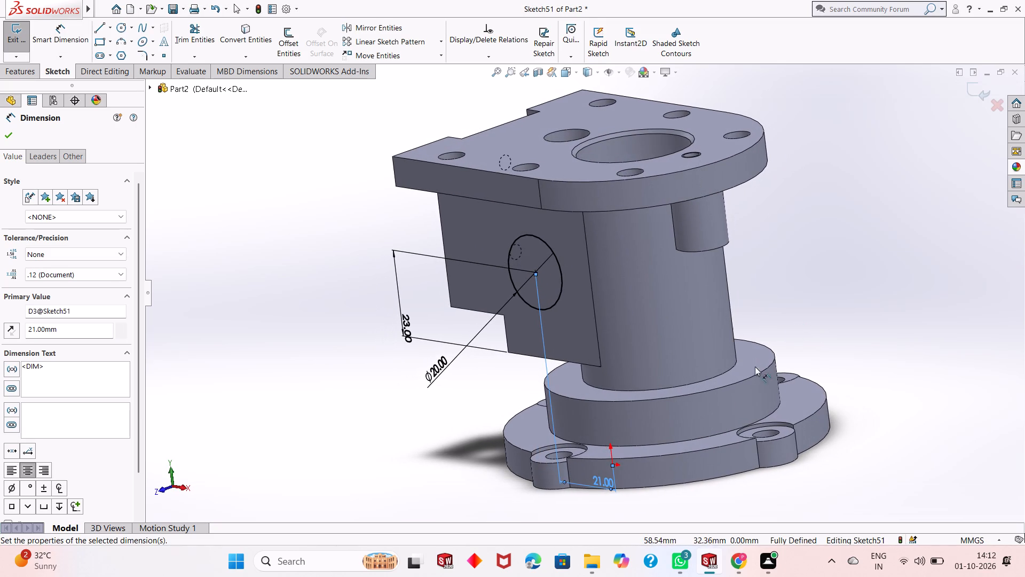
right_click(310, 258)
left_click(340, 297)
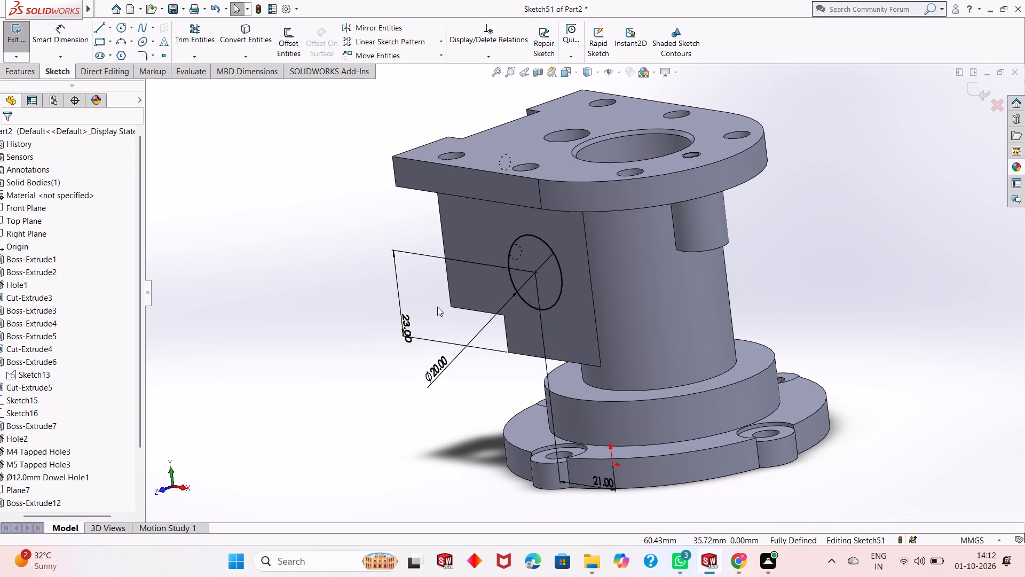
Extrude the 20 mm side-face circle outward from the block as a blind 12 mm boss merged with the body.
scroll(437, 307, "up", 1)
left_click(29, 77)
left_click(28, 40)
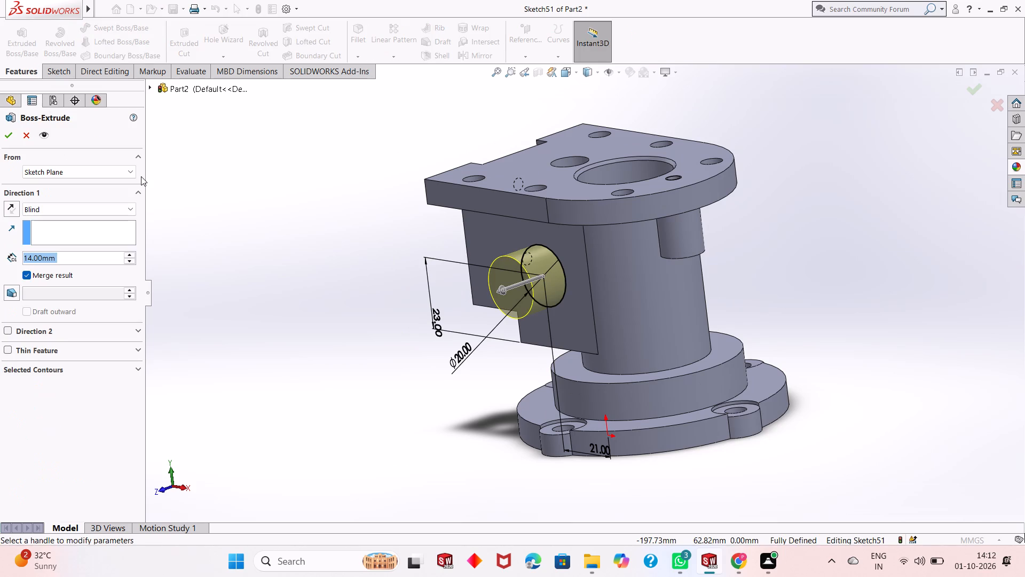
triple_click(75, 258)
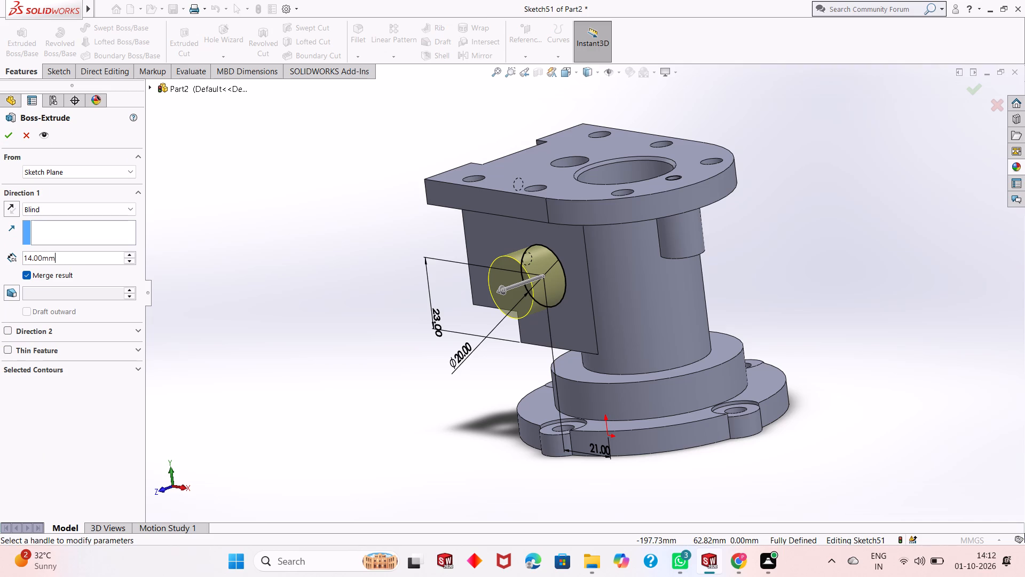
double_click(77, 256)
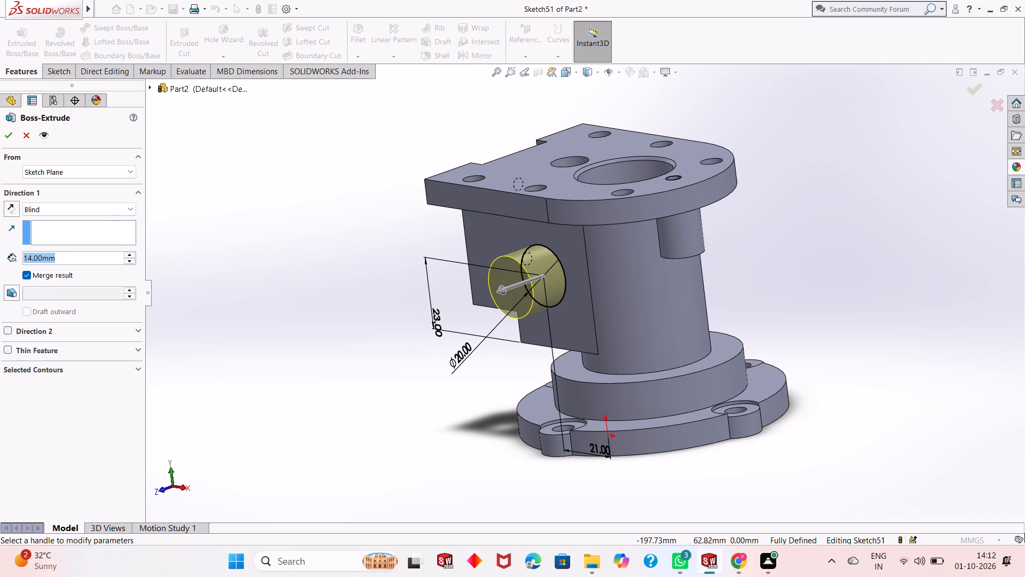
type("12")
key("Return")
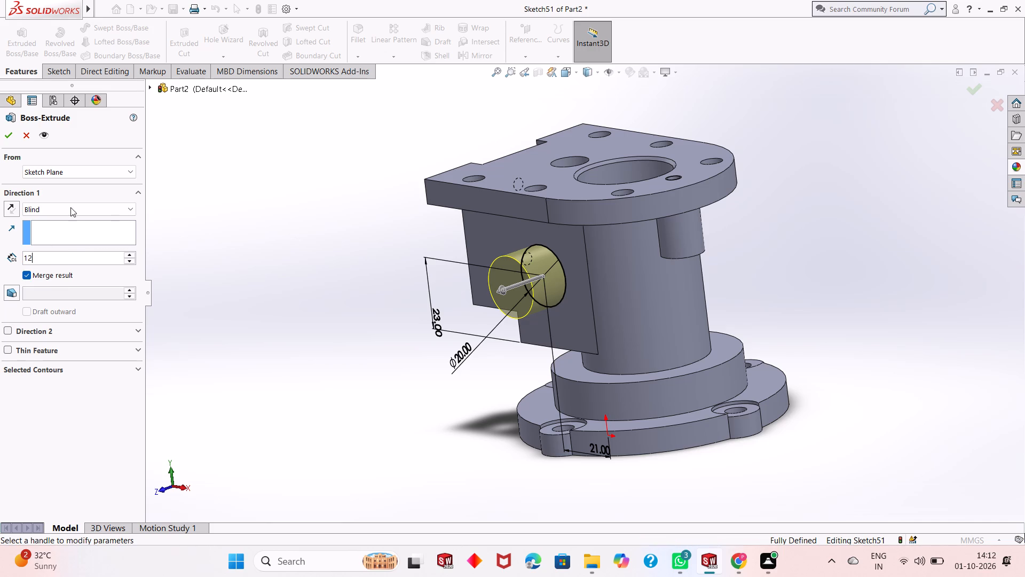
left_click(4, 134)
left_click(333, 305)
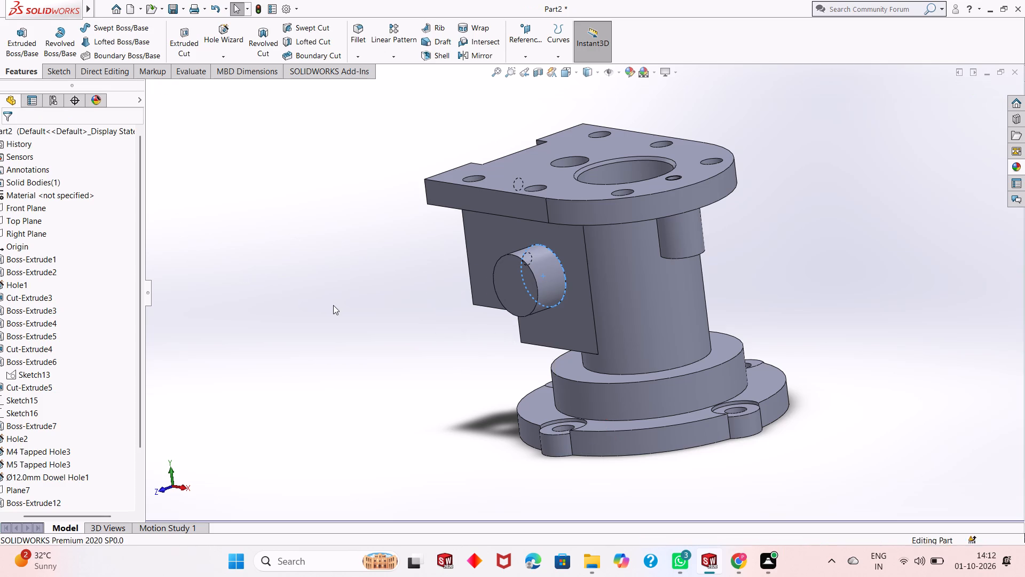
Sketch a circle about 12.3 mm in diameter on the round side boss's end face, concentric with the boss.
middle_click_drag(385, 299, 377, 332)
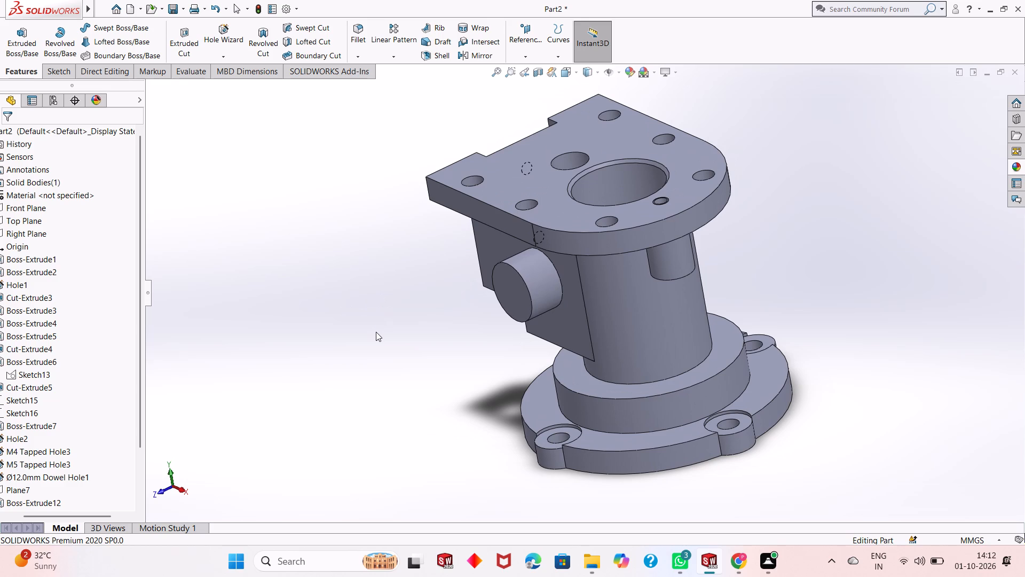
left_click(512, 299)
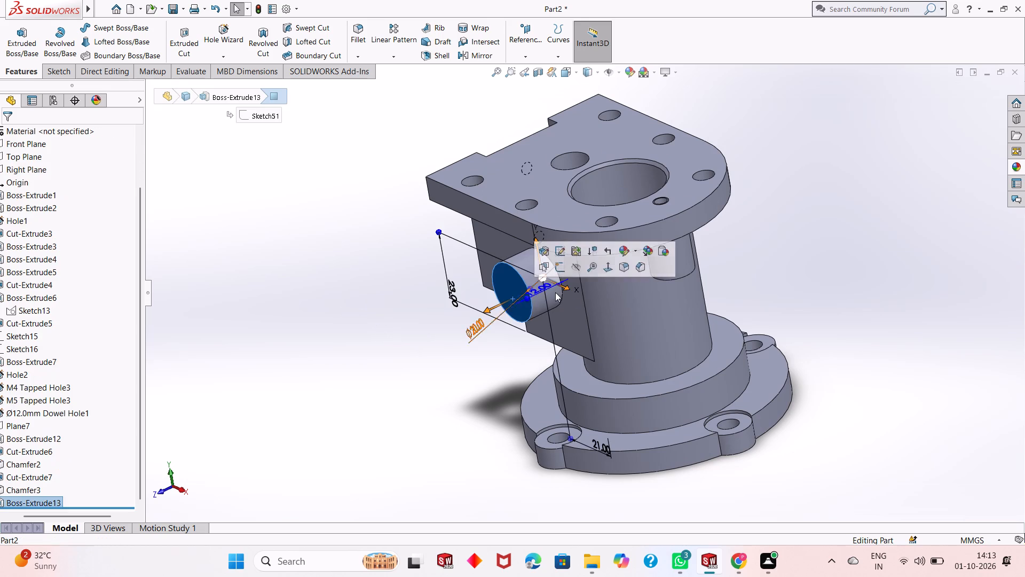
left_click(563, 264)
key("ctrl+8")
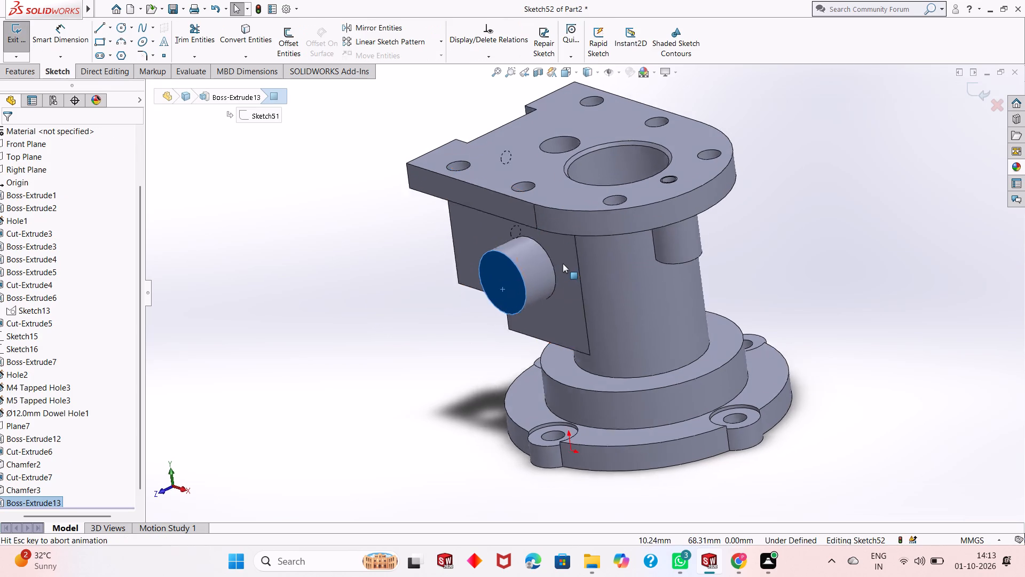
key("Escape")
left_click(120, 31)
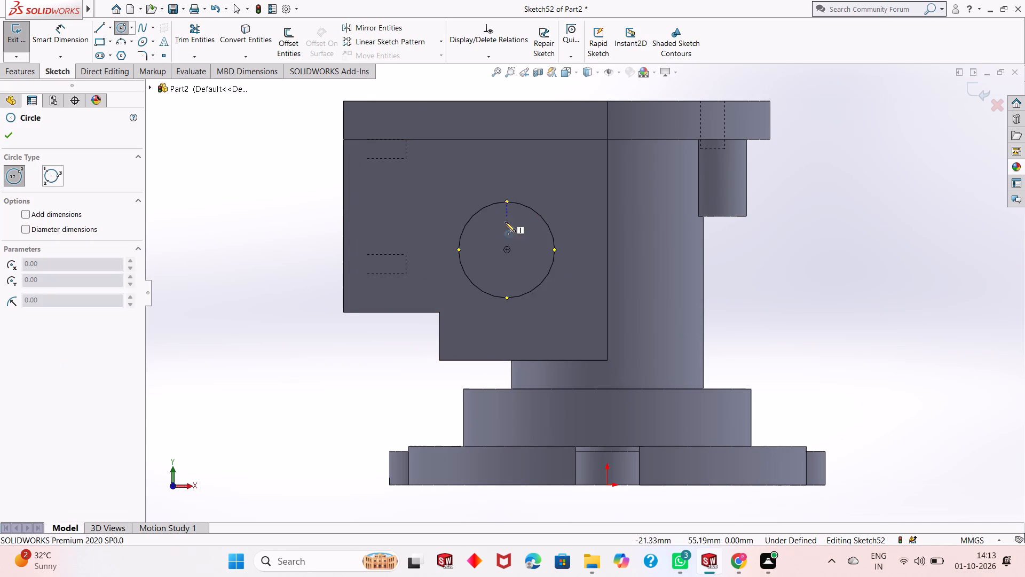
left_click(509, 250)
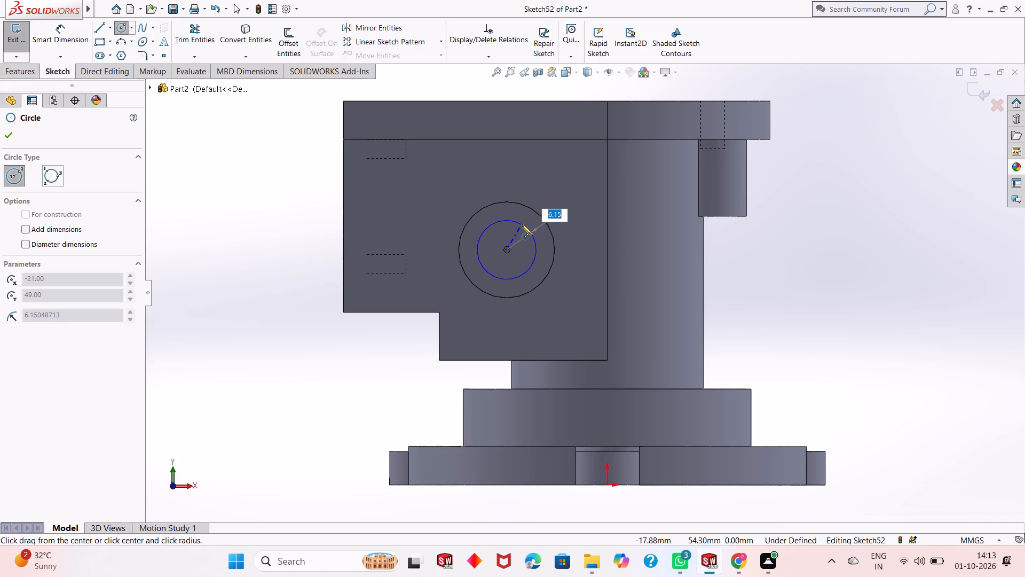
left_click(522, 224)
key("Escape")
key("Escape")
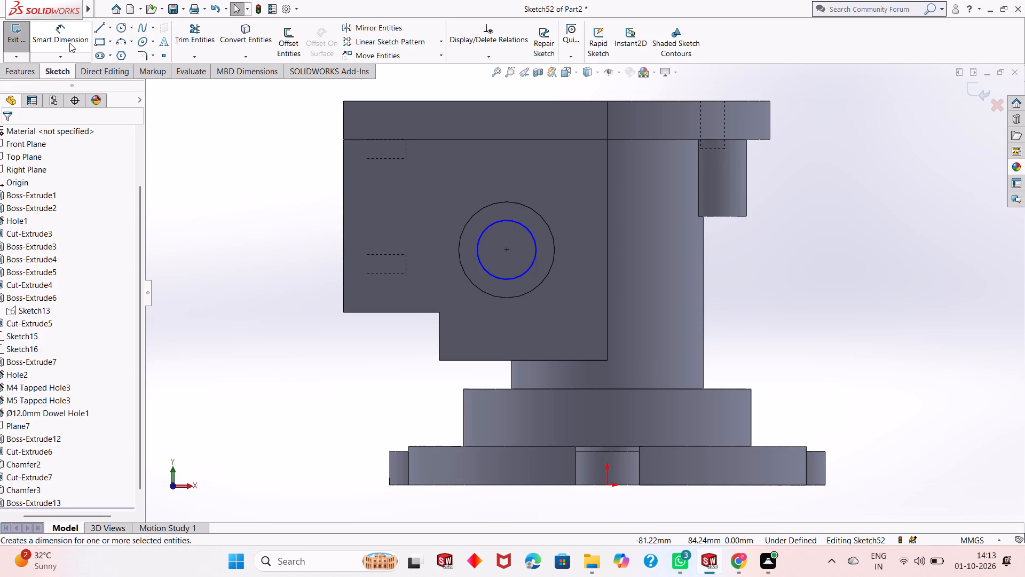
Dimension the concentric circle's diameter at 12 mm.
left_click(68, 43)
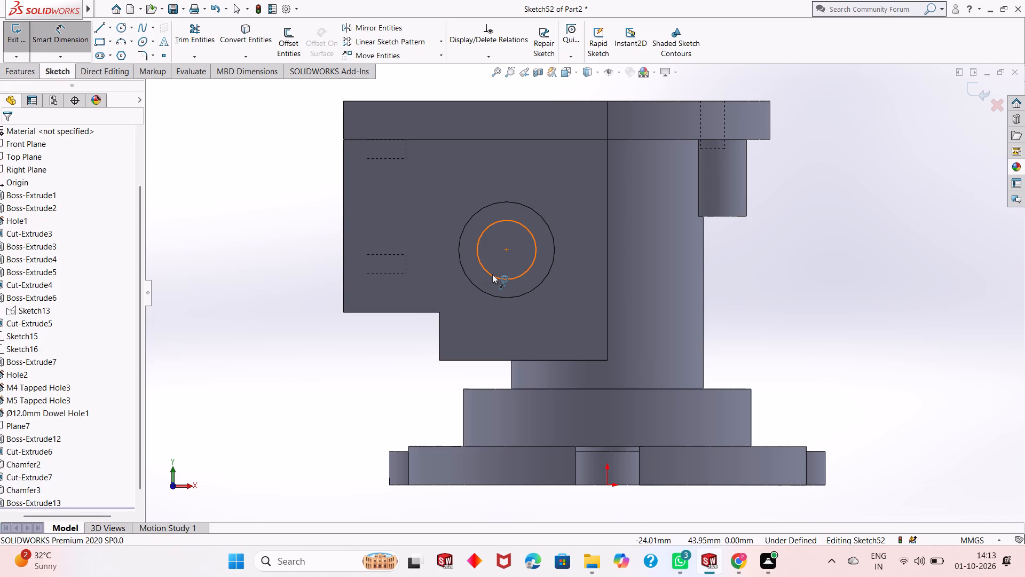
left_click(492, 274)
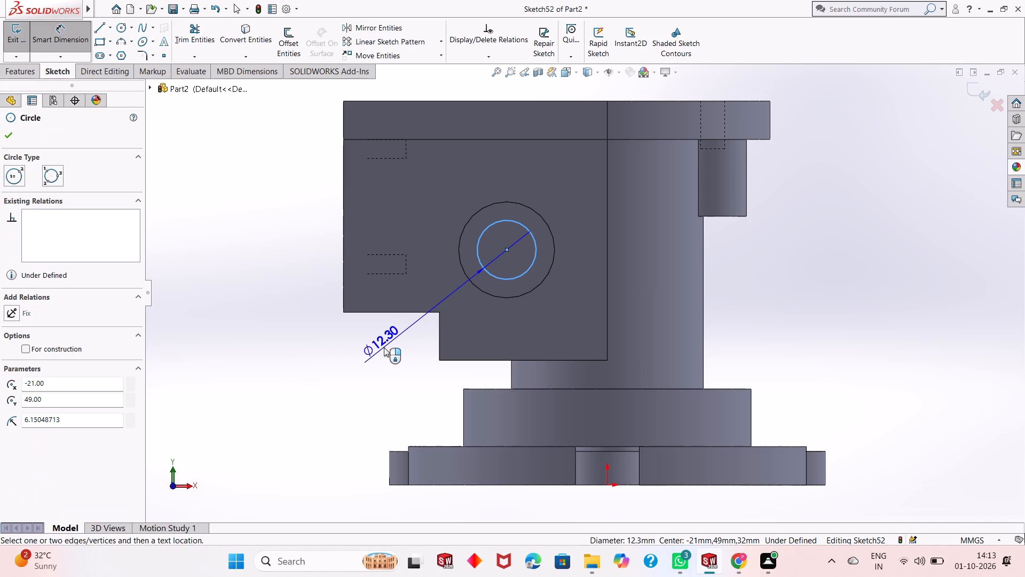
left_click(384, 347)
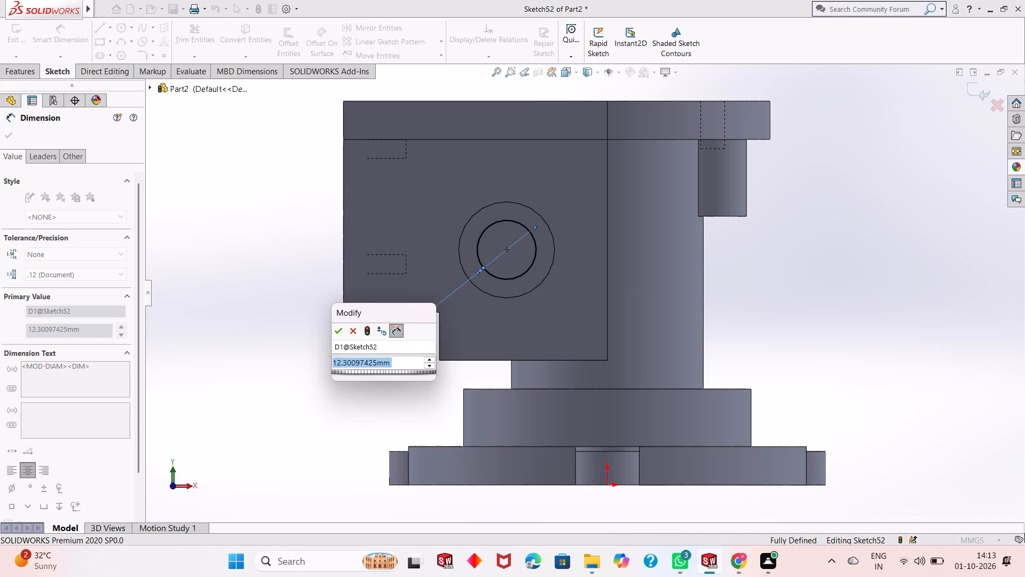
type("12")
key("Return")
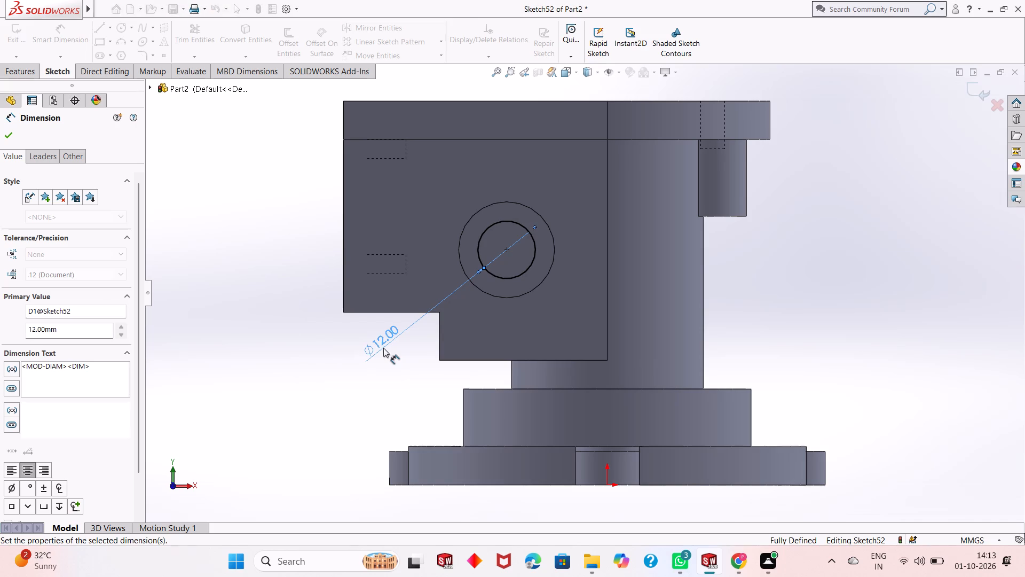
left_click(8, 137)
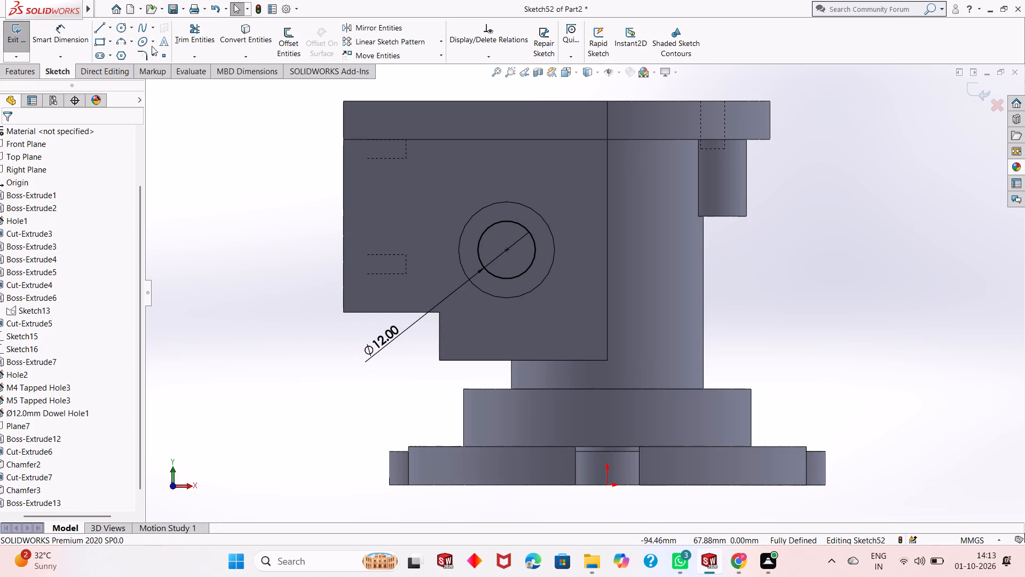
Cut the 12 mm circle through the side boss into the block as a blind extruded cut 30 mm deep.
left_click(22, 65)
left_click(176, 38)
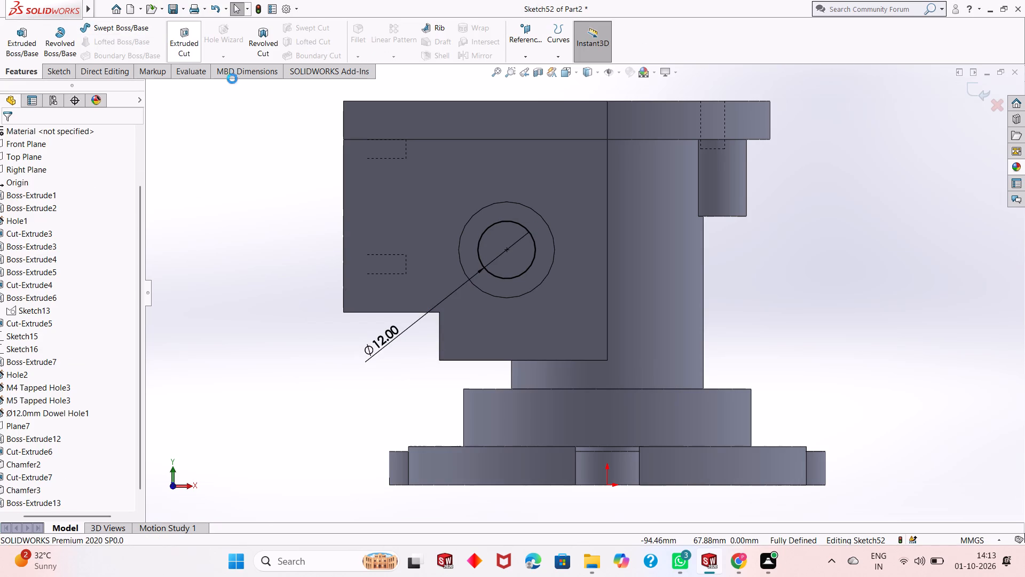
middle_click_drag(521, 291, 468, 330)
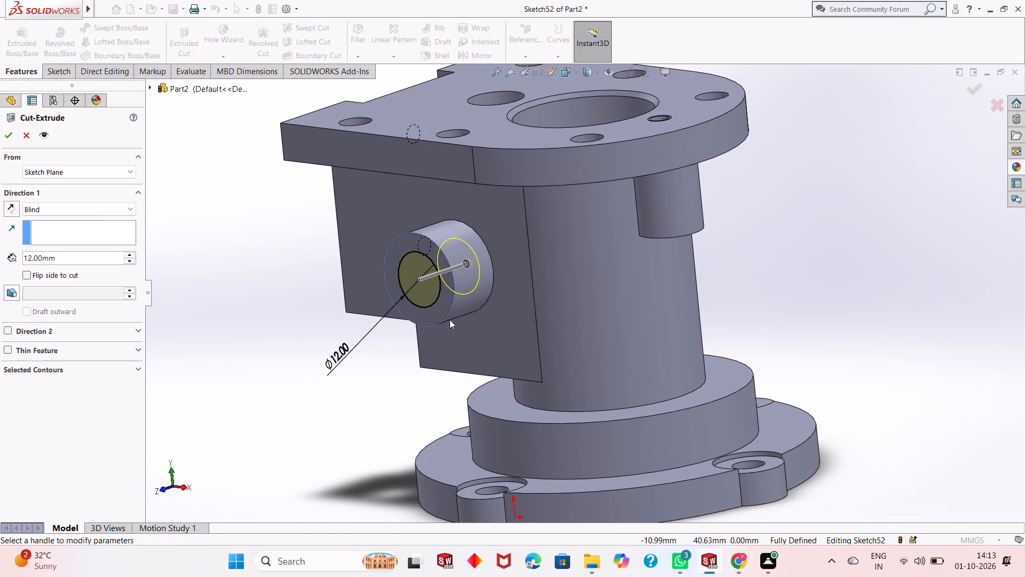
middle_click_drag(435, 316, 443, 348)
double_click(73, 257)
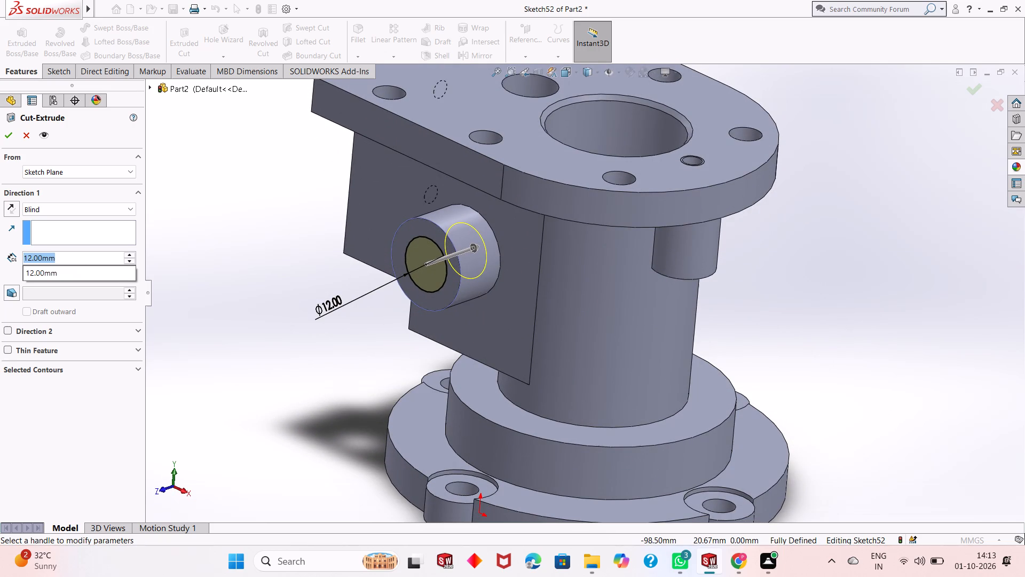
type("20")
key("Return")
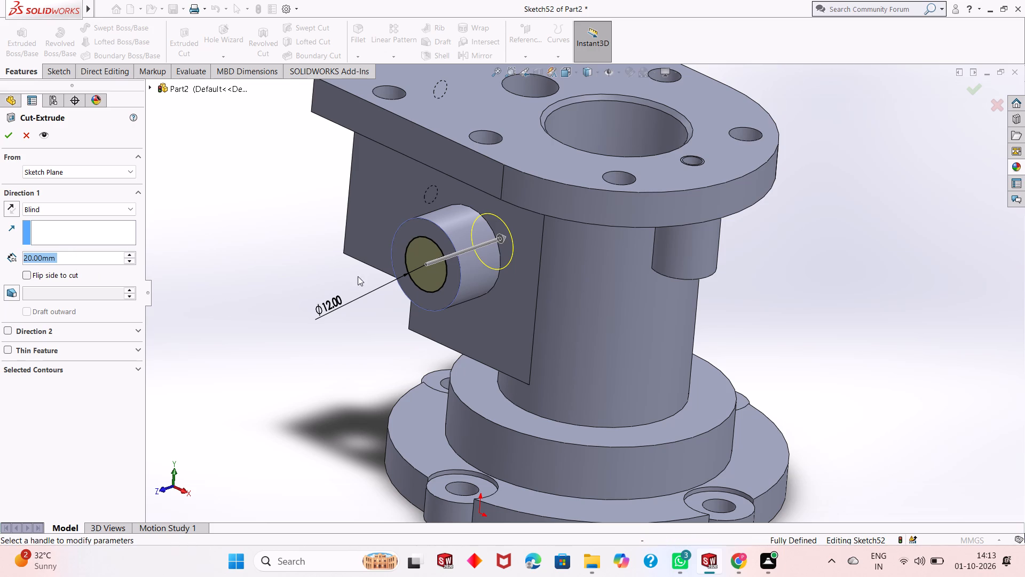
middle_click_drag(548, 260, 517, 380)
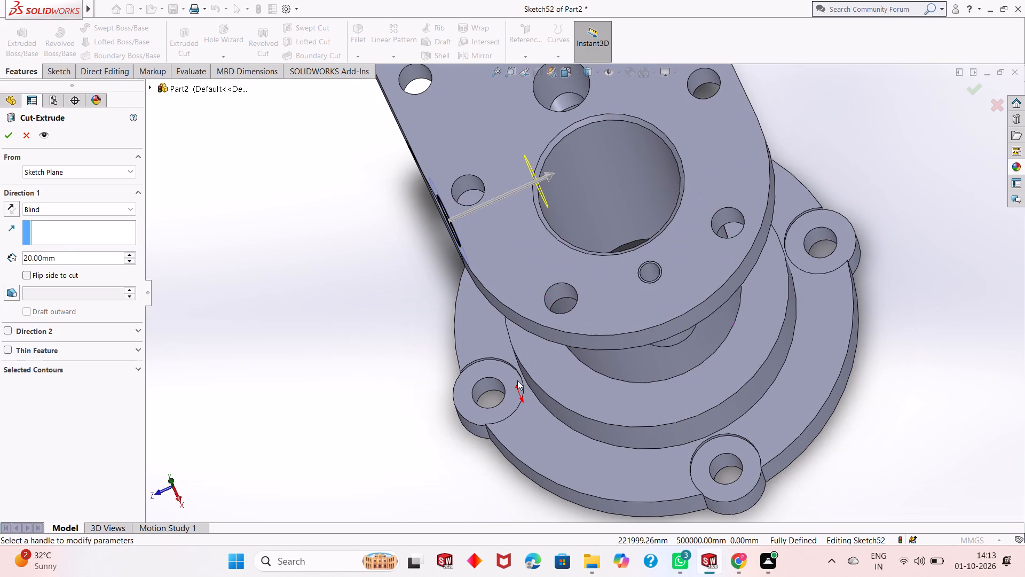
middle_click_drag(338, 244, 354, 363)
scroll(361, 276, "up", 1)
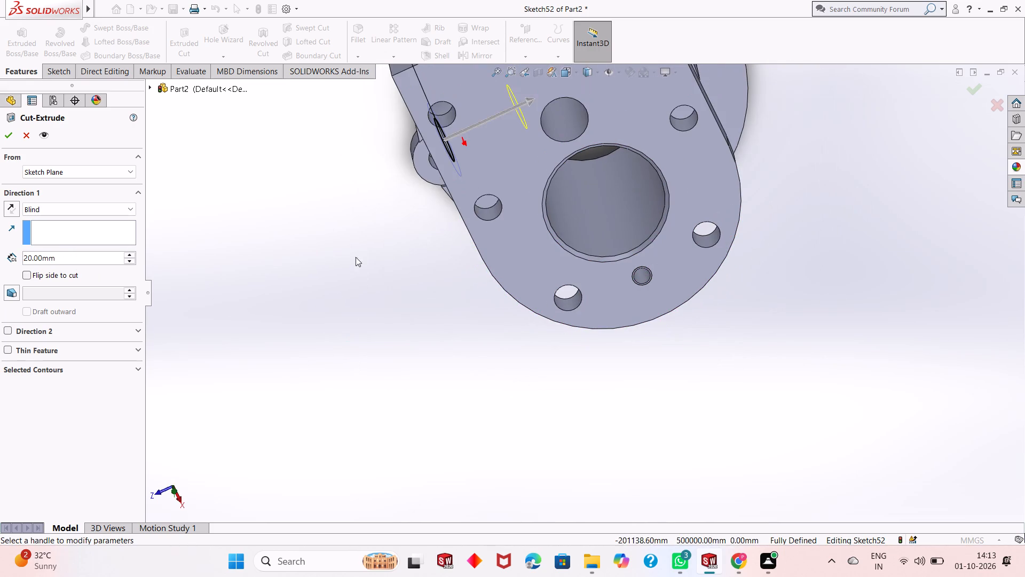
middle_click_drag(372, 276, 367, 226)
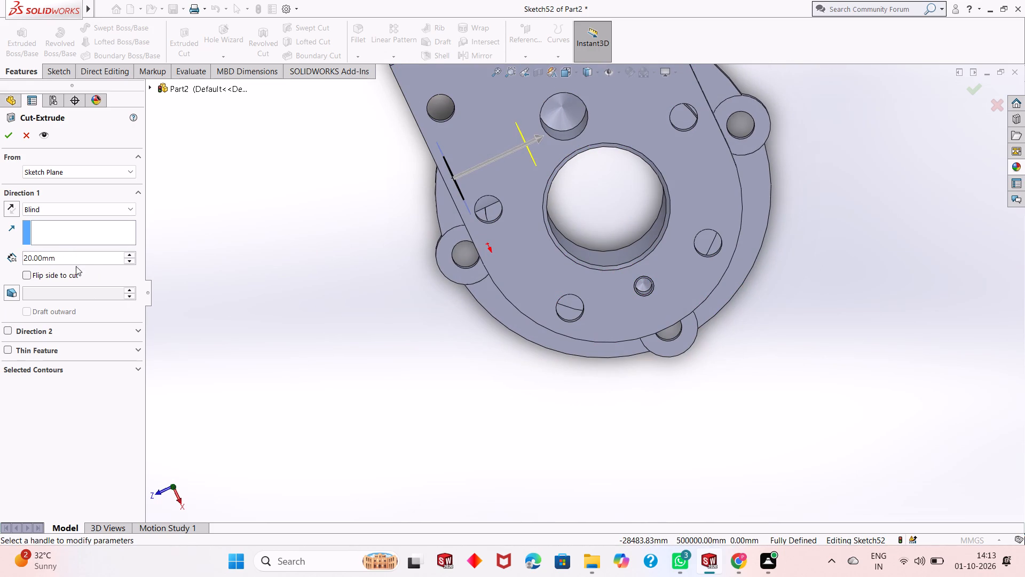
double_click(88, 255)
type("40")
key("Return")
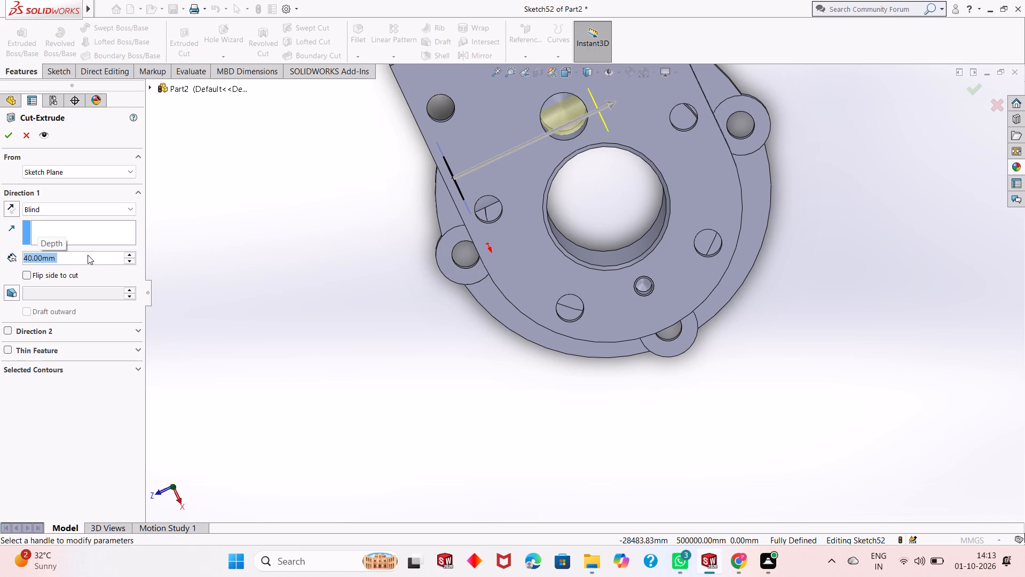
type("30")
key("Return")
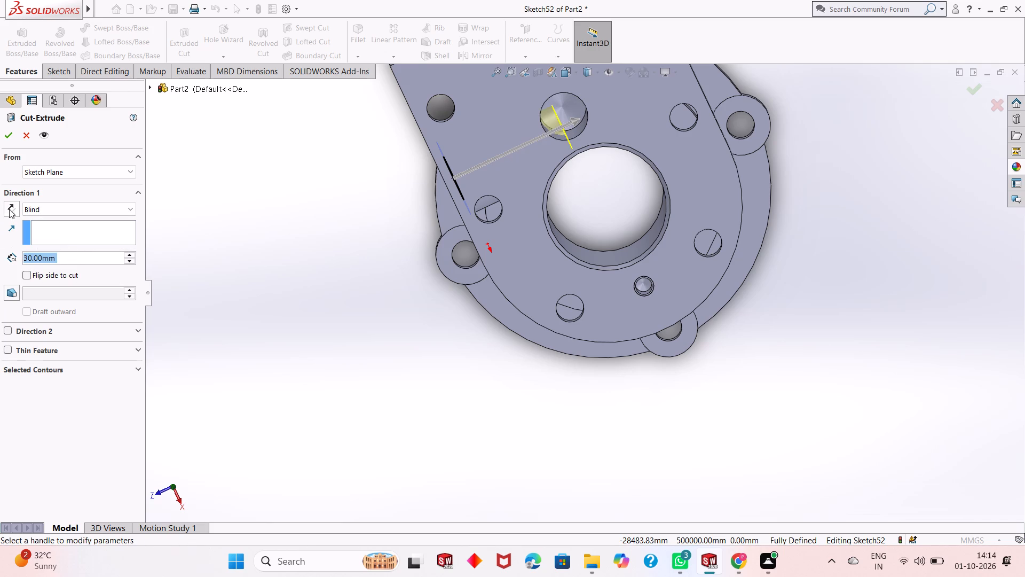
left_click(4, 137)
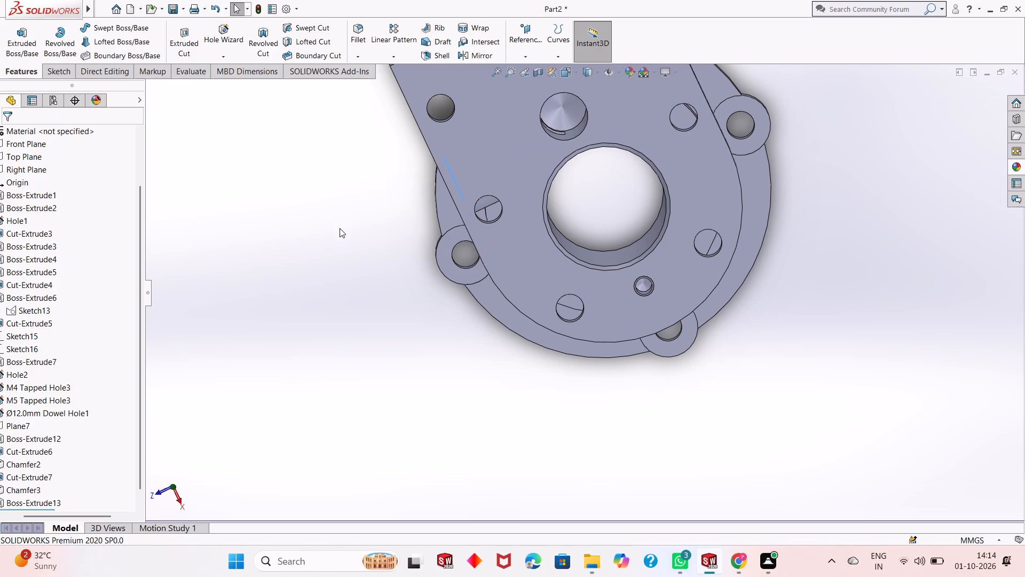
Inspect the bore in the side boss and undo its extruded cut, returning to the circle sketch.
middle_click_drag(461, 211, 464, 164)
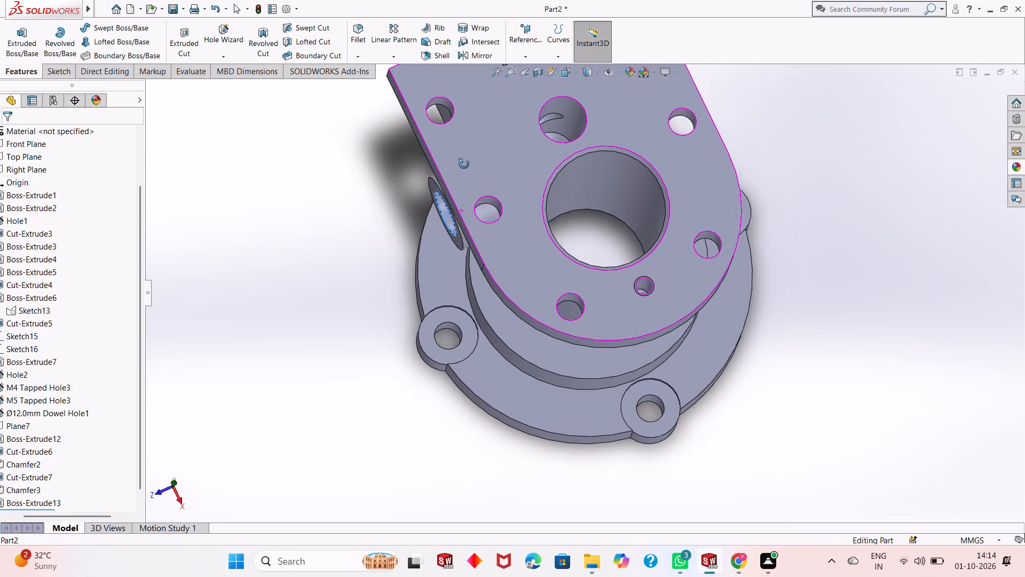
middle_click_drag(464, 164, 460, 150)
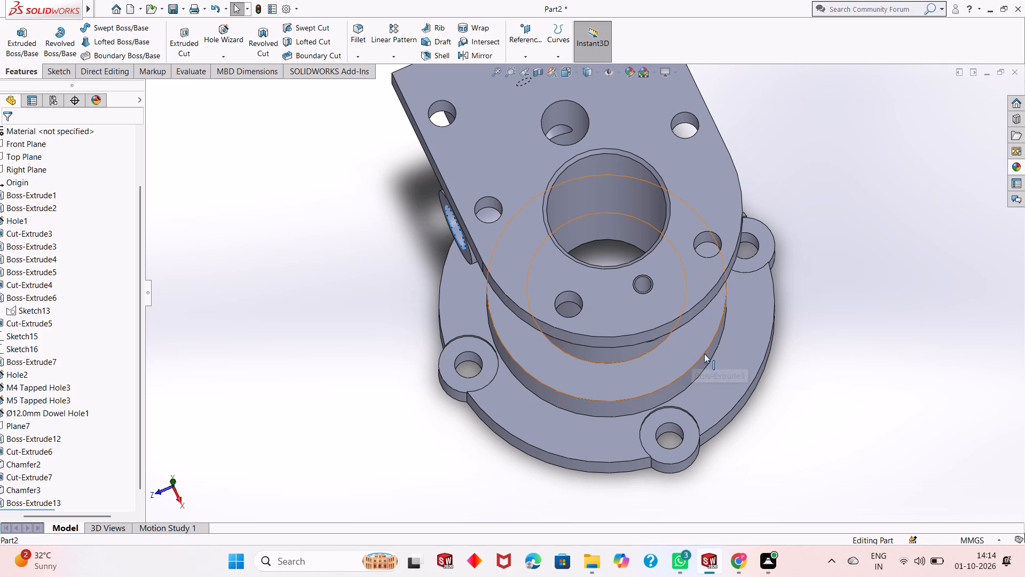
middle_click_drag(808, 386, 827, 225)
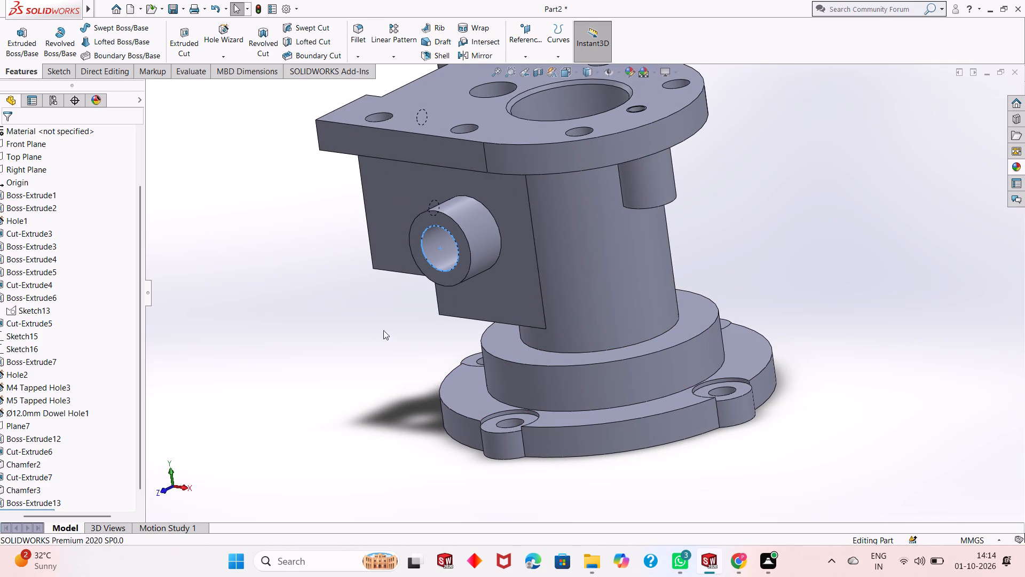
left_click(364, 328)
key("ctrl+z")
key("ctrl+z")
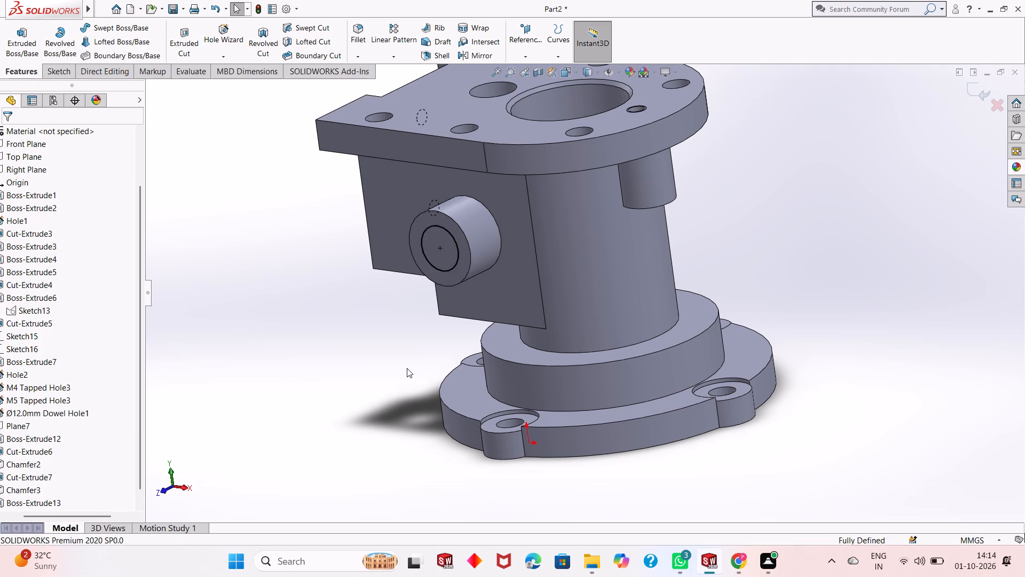
Set the diameter of the circle on the boss's end face to 18 mm.
double_click(382, 339)
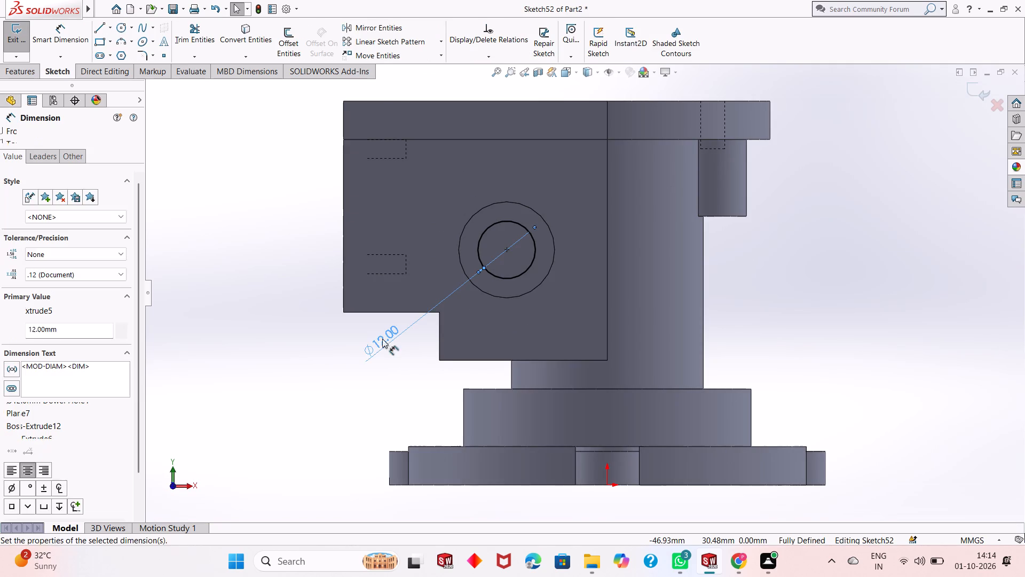
type("18")
key("Return")
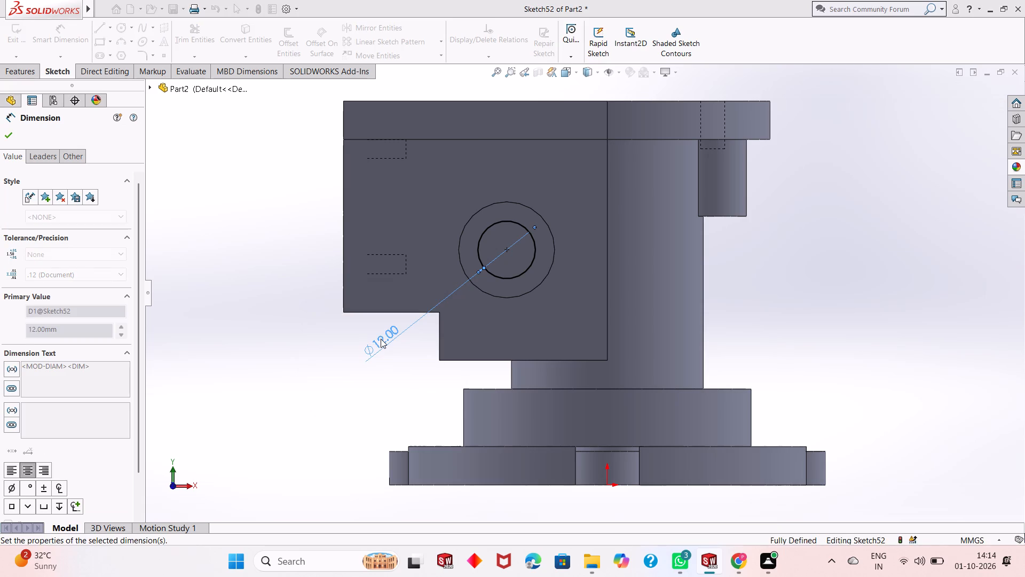
middle_click_drag(335, 376, 325, 392)
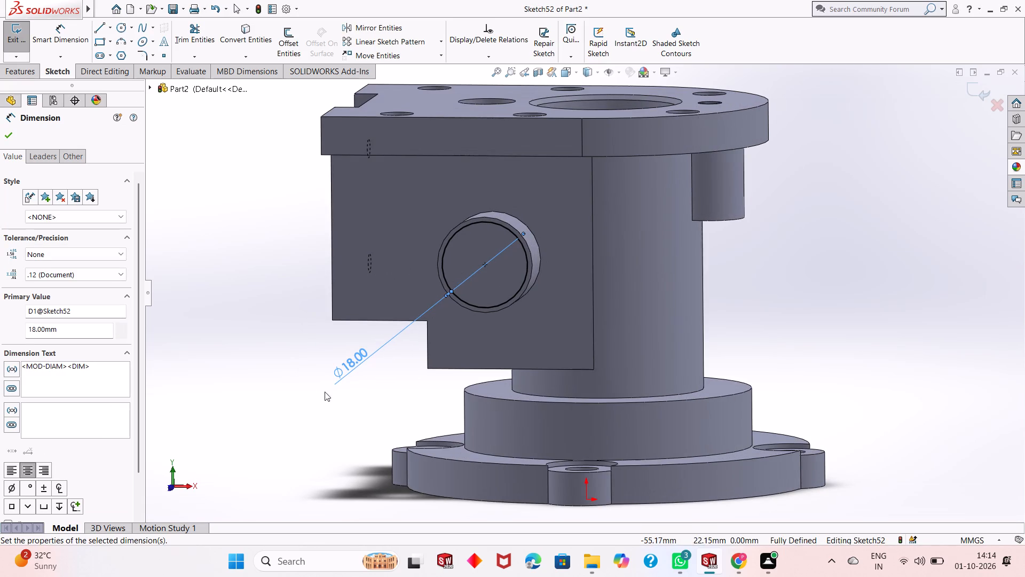
left_click(15, 137)
Cut the 18 mm circle into the side boss as a blind extruded cut 10 mm deep.
left_click(26, 79)
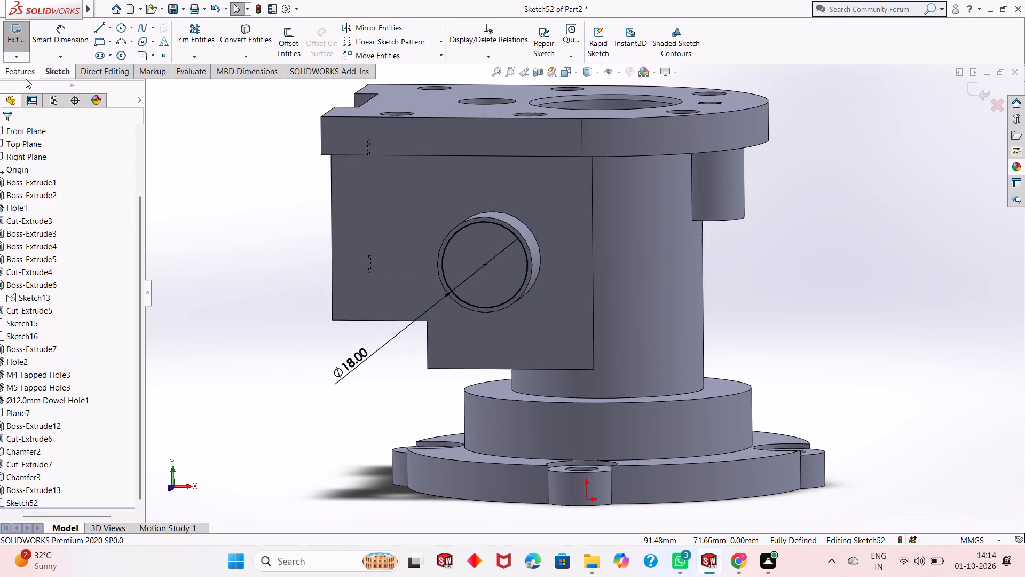
left_click(176, 46)
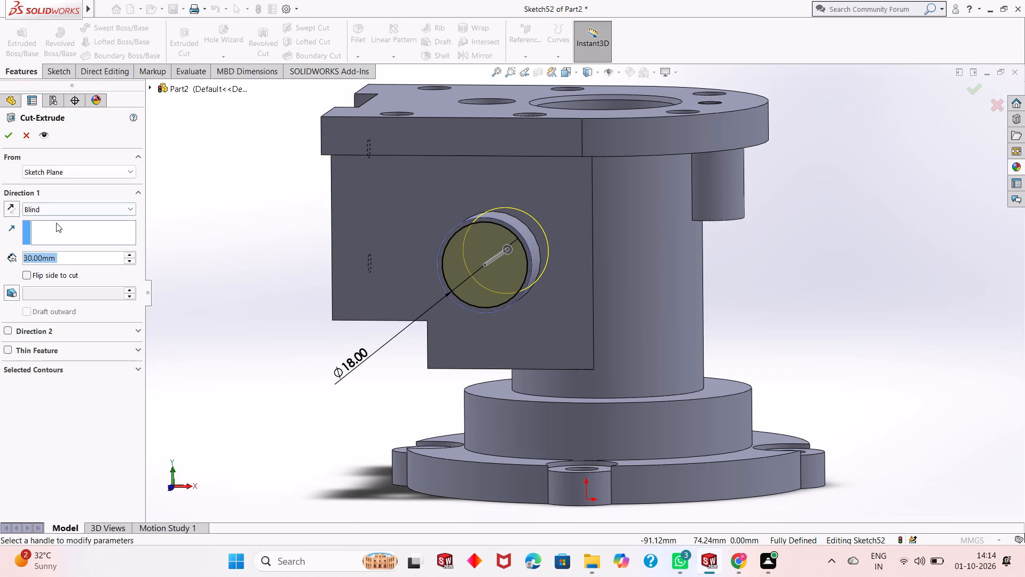
type("12")
key("Return")
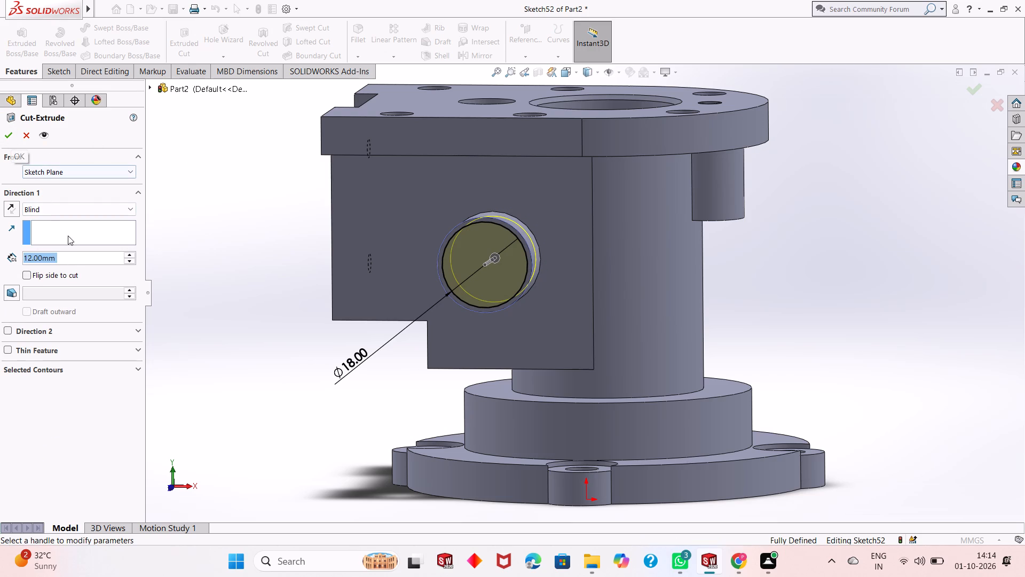
type("10")
key("Return")
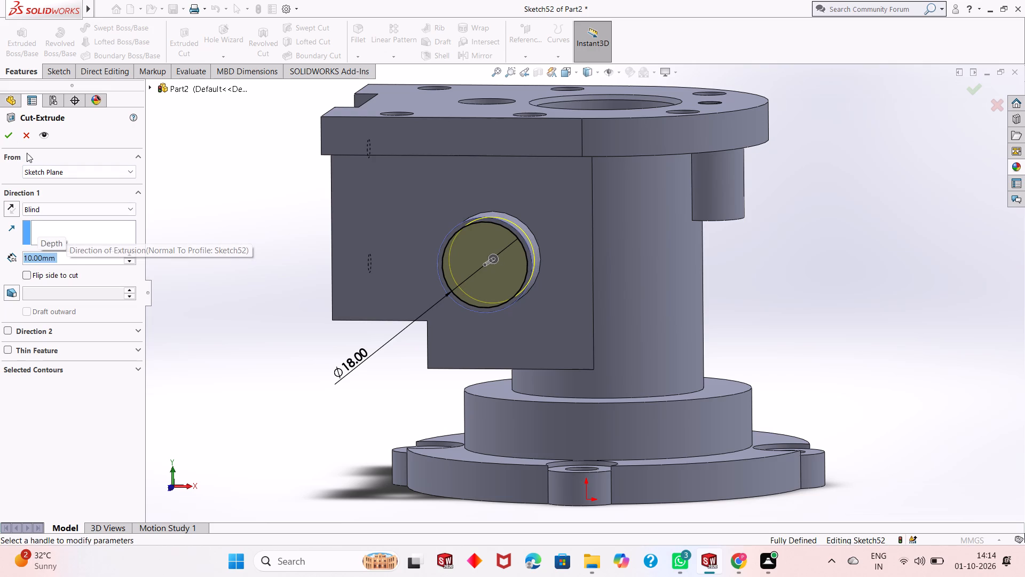
left_click(8, 138)
left_click(265, 334)
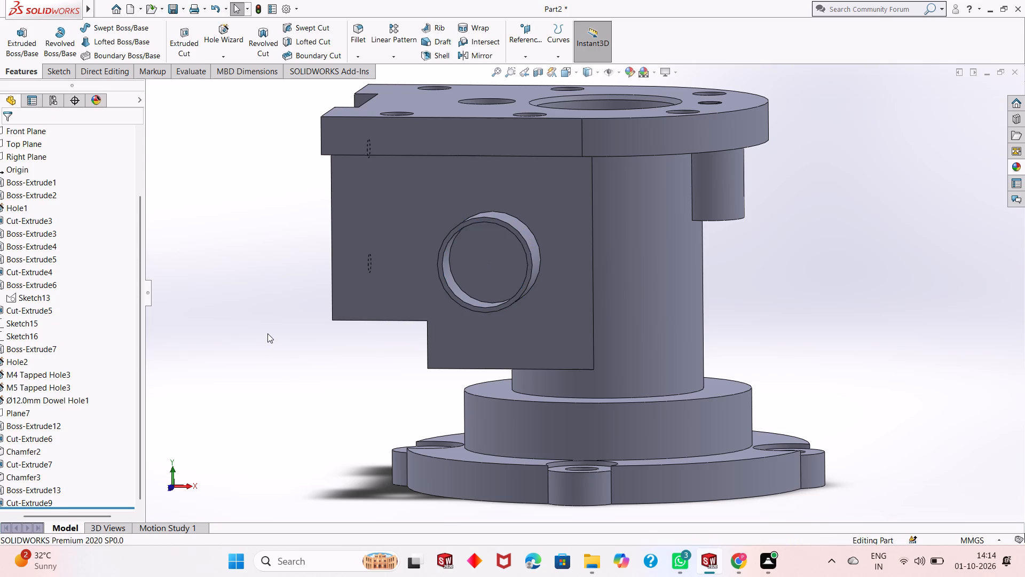
middle_click_drag(267, 333, 257, 345)
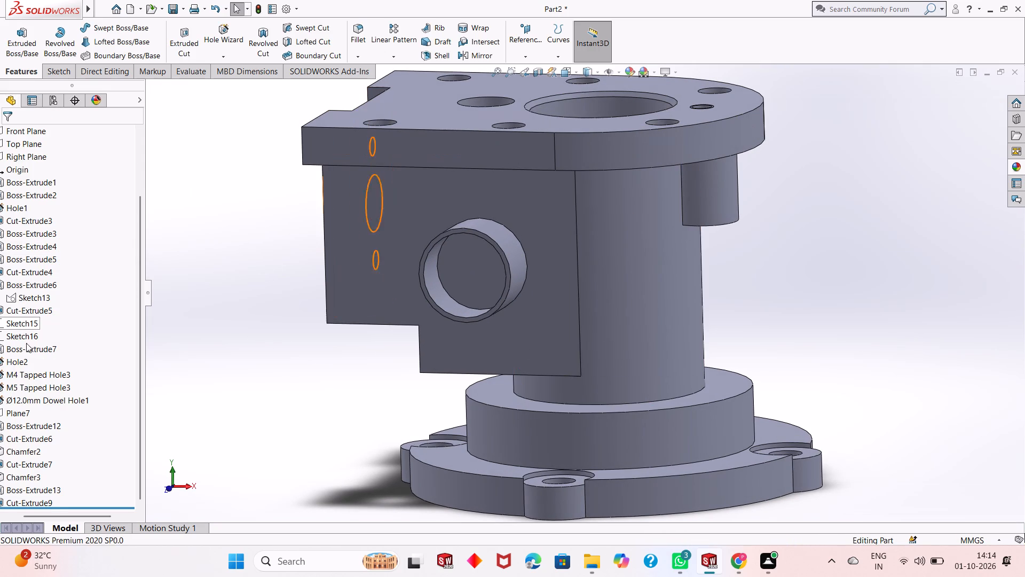
Edit the sketch of the side boss's bore and set its circle diameter to 17 mm.
scroll(41, 498, "down", 1)
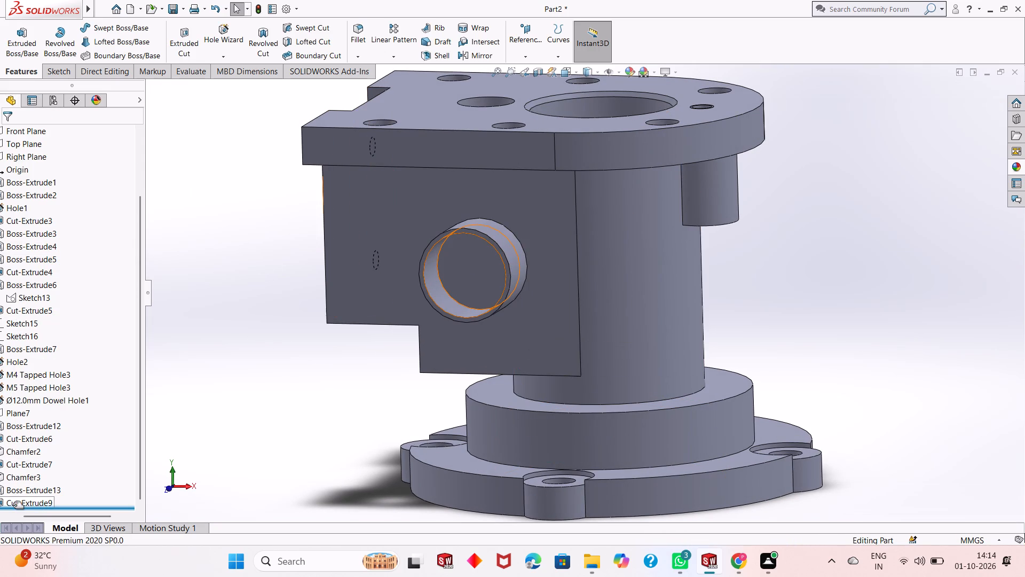
left_click(27, 501)
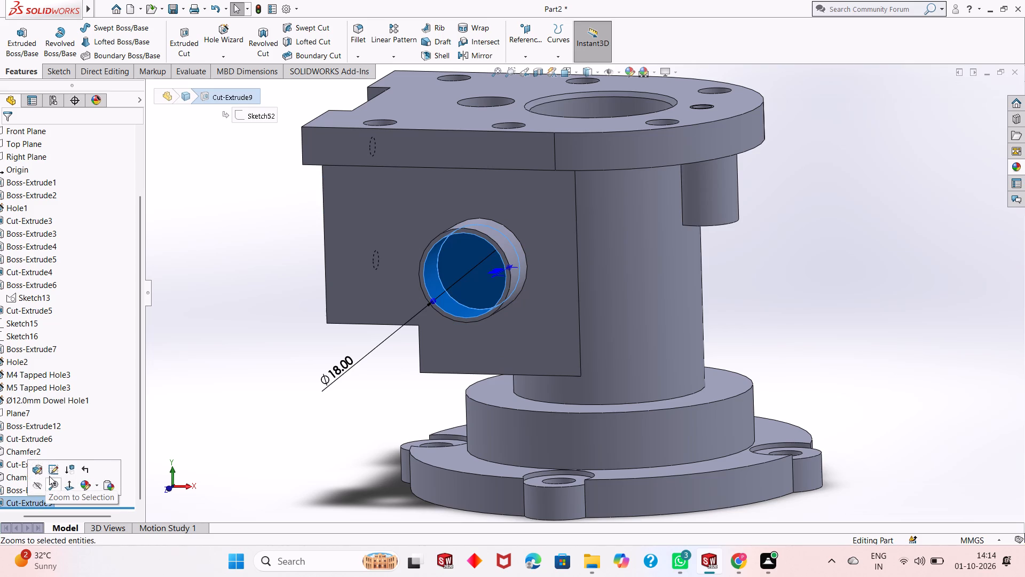
left_click(54, 473)
double_click(342, 368)
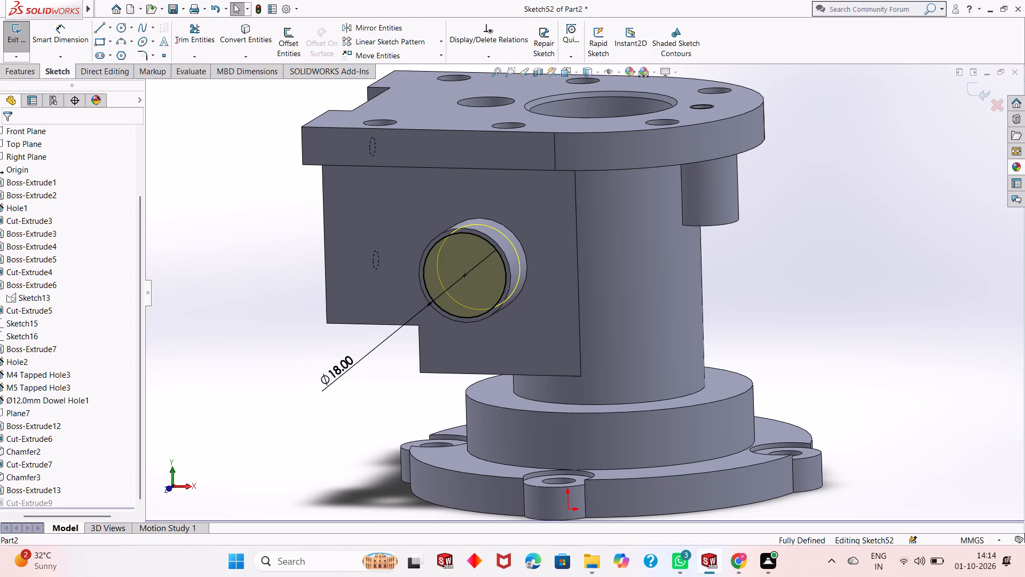
type("17")
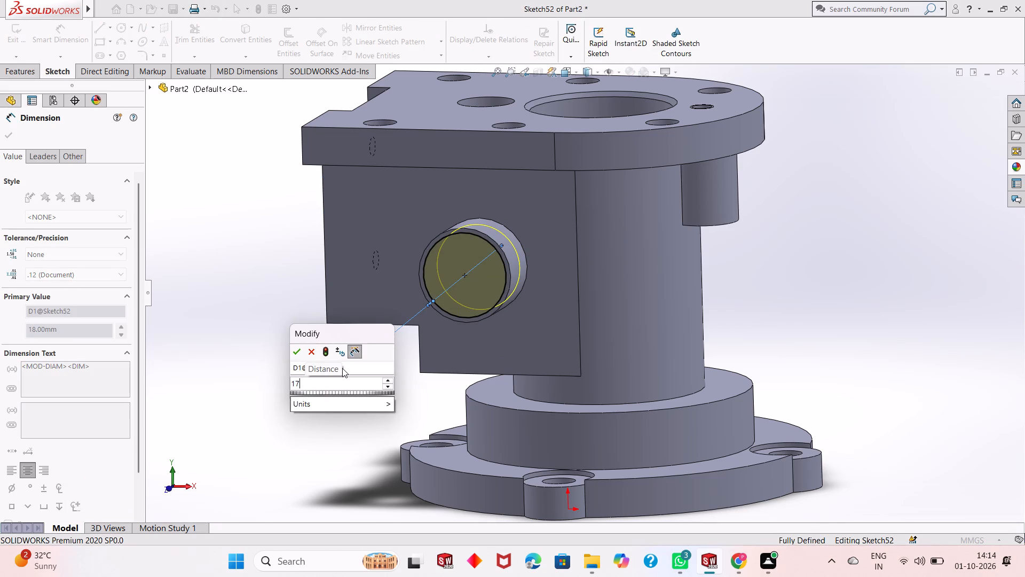
key("Return")
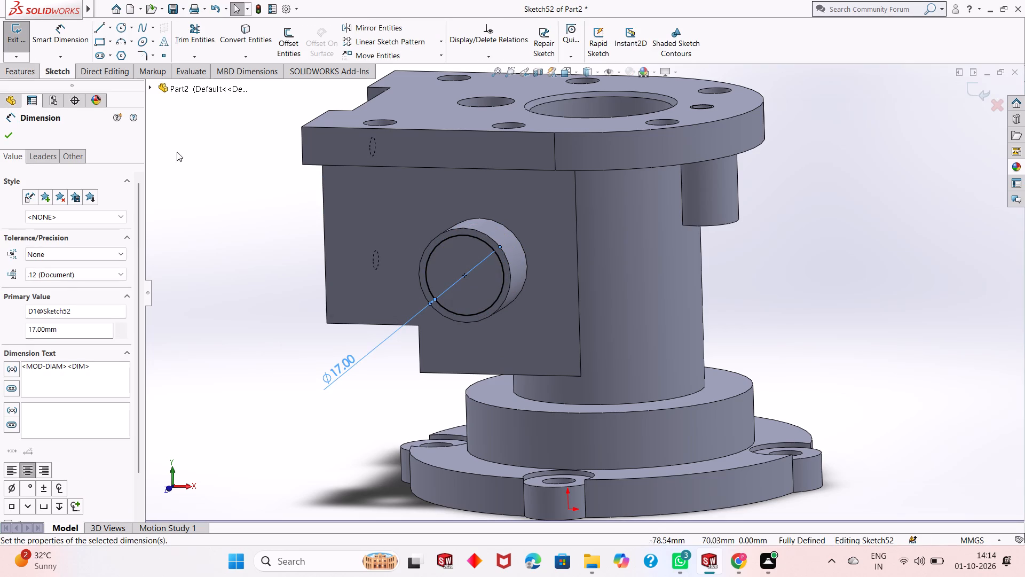
left_click(9, 131)
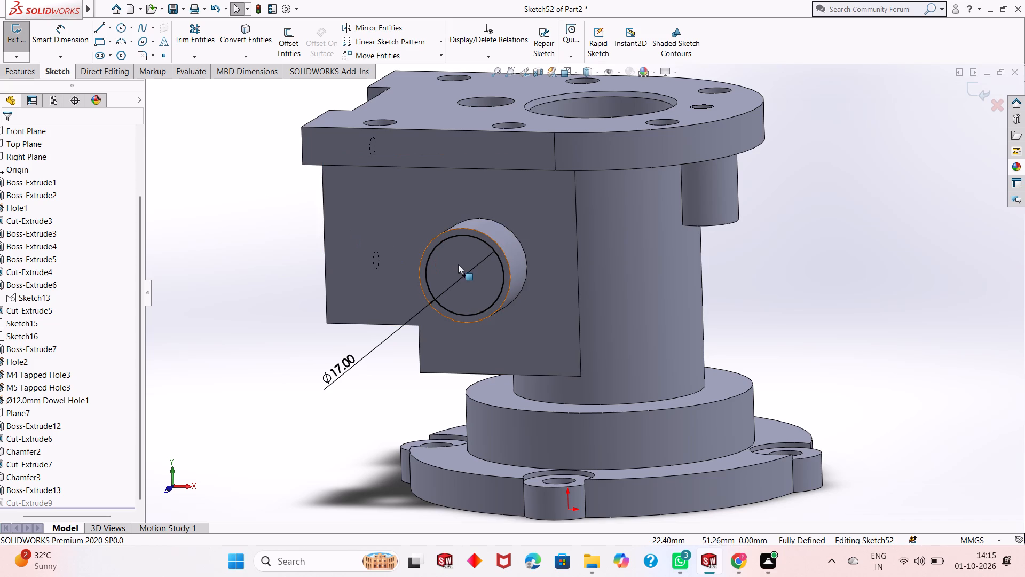
left_click(976, 89)
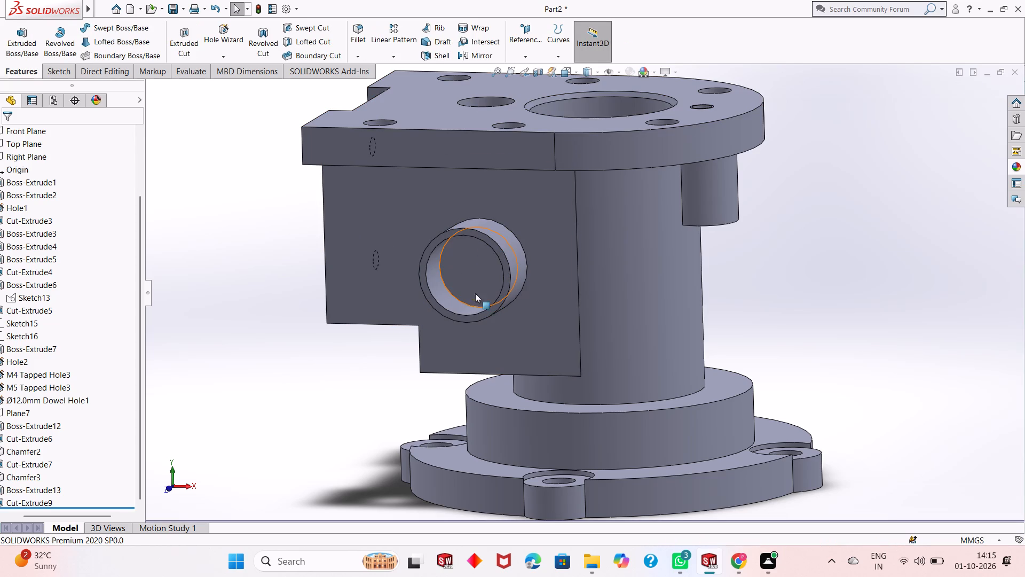
Sketch a circle about 8.7 mm in diameter on the bottom face of the side boss's bore, concentric with it.
left_click(485, 272)
left_click(533, 242)
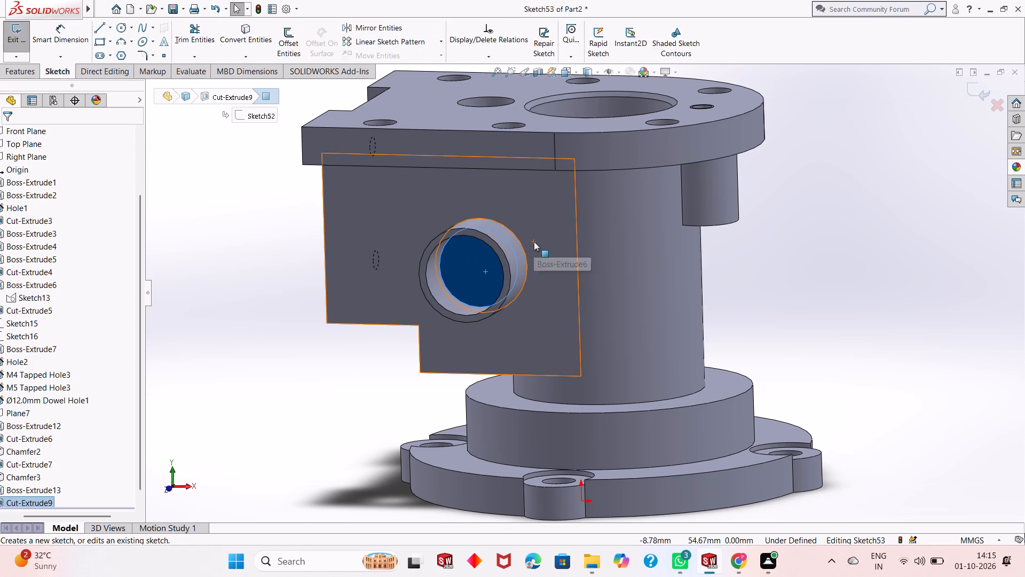
key("ctrl+8")
key("Escape")
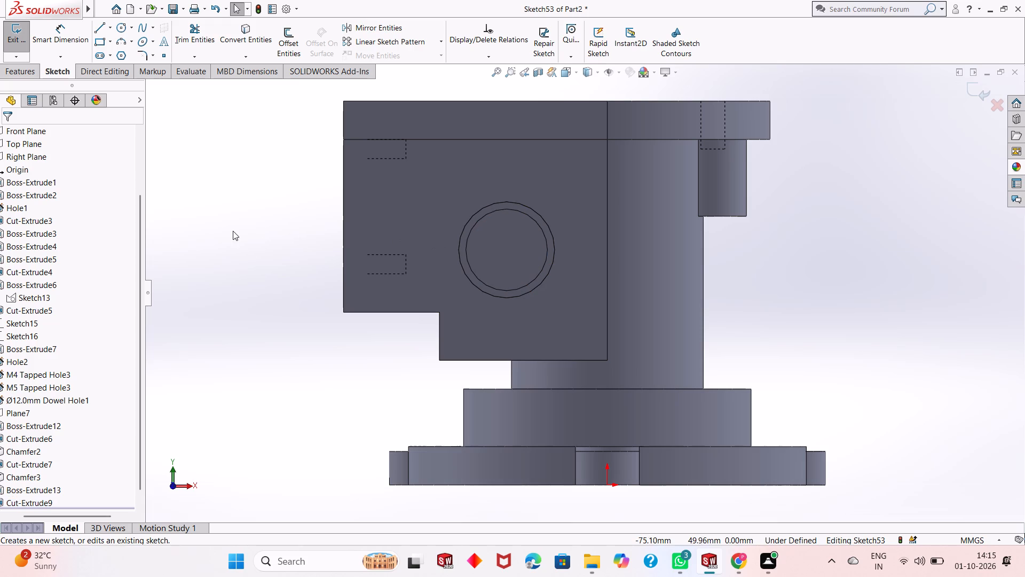
left_click(121, 27)
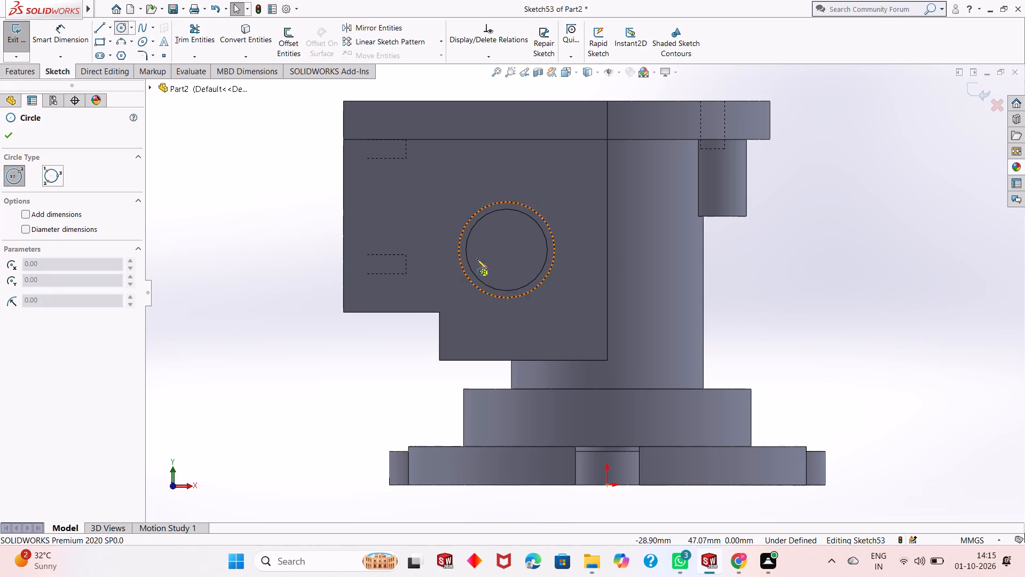
left_click(508, 251)
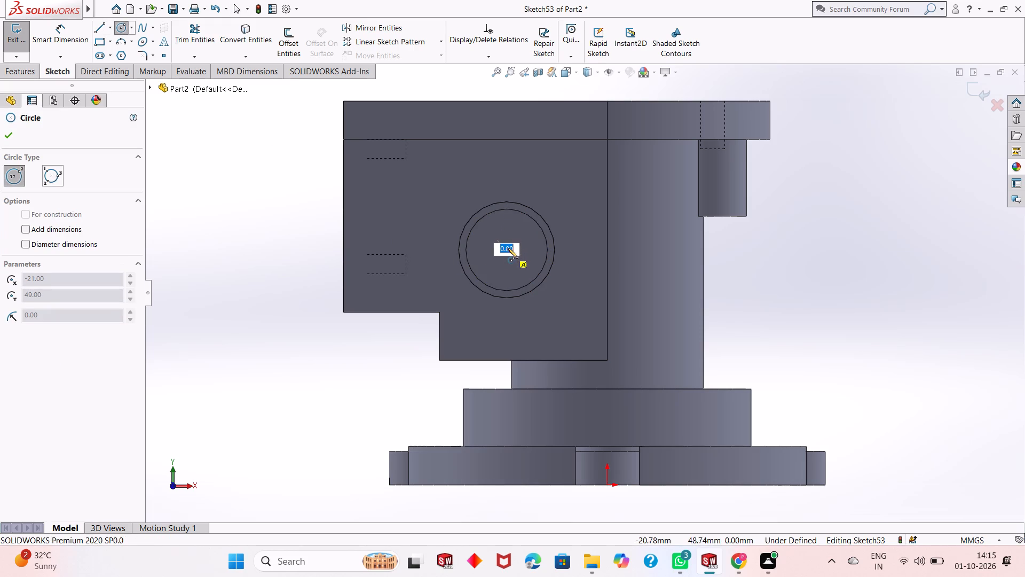
key("Escape")
key("Escape")
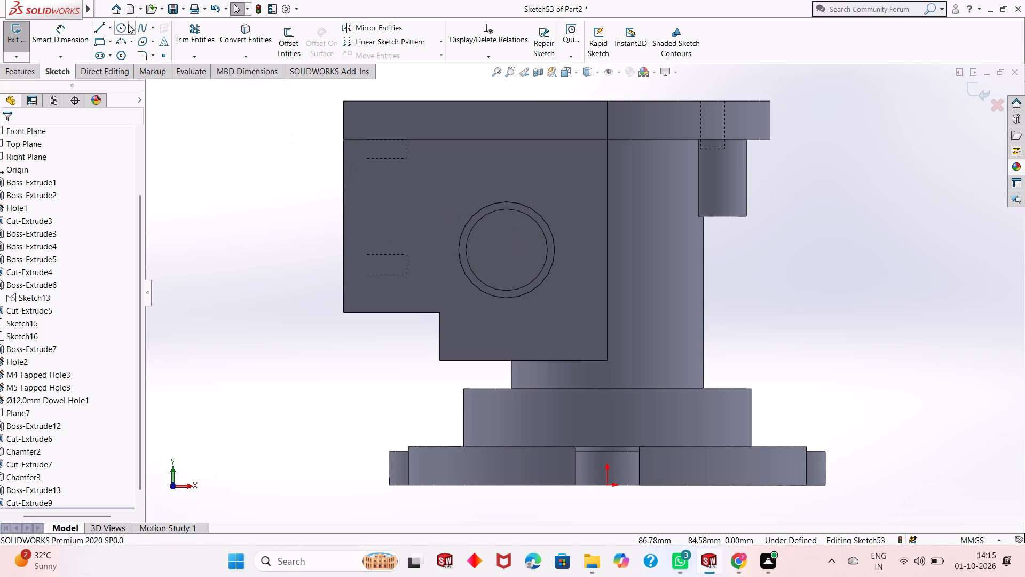
left_click(119, 31)
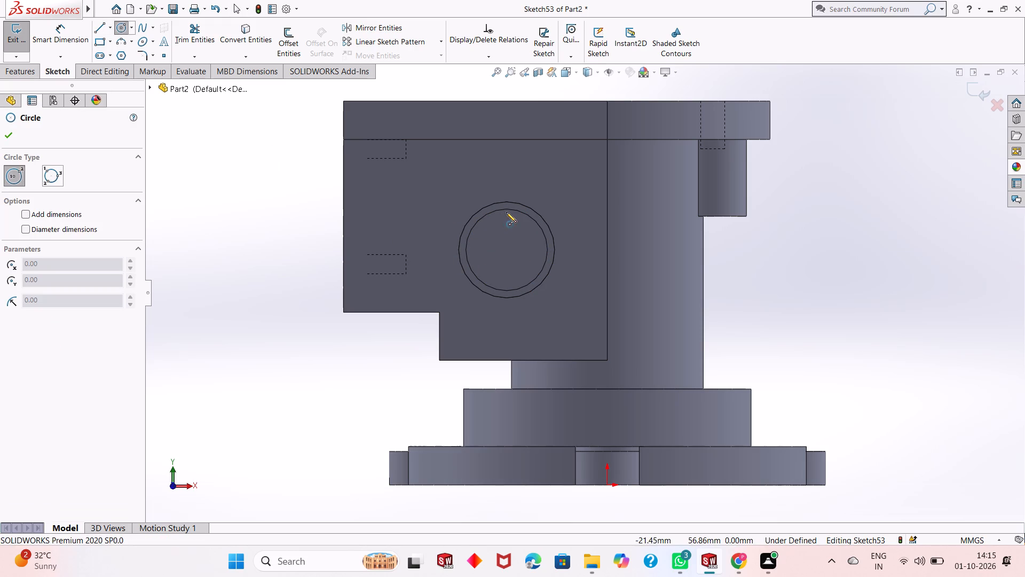
left_click(508, 249)
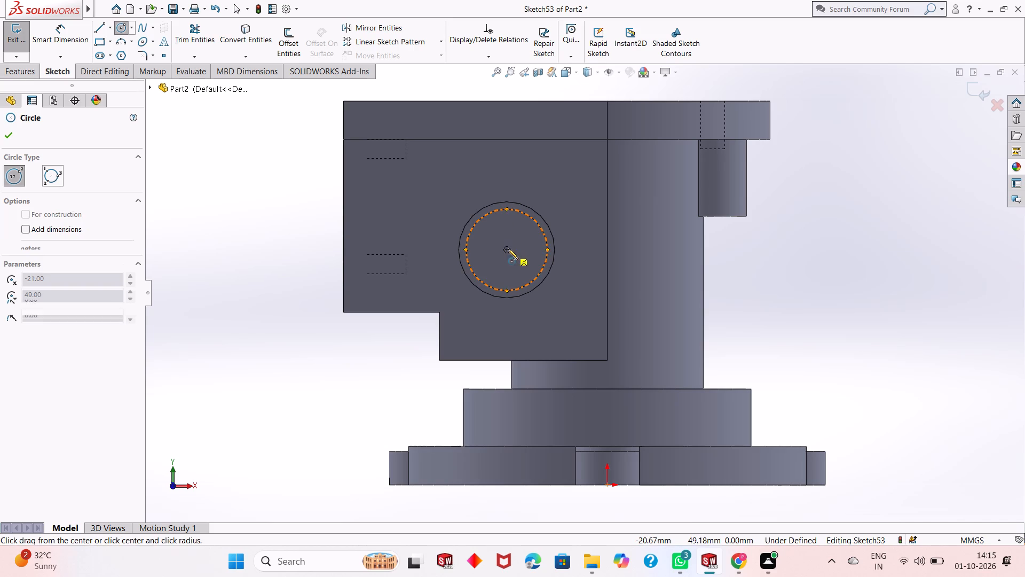
left_click(516, 231)
right_click(261, 210)
left_click(286, 217)
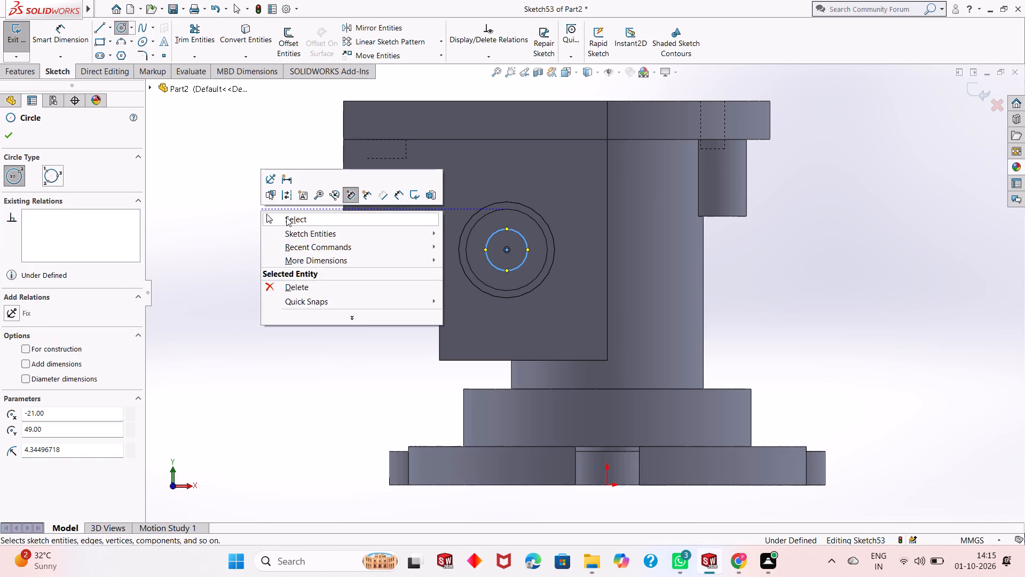
Dimension the new inner circle with a diameter of 12 mm.
left_click(76, 37)
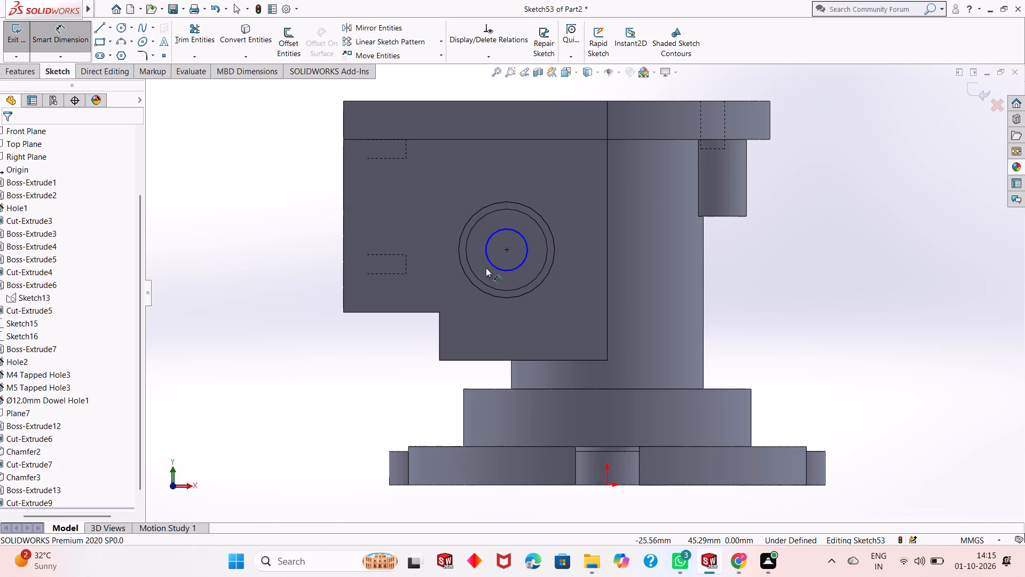
left_click(493, 267)
left_click(299, 373)
type("12")
key("Return")
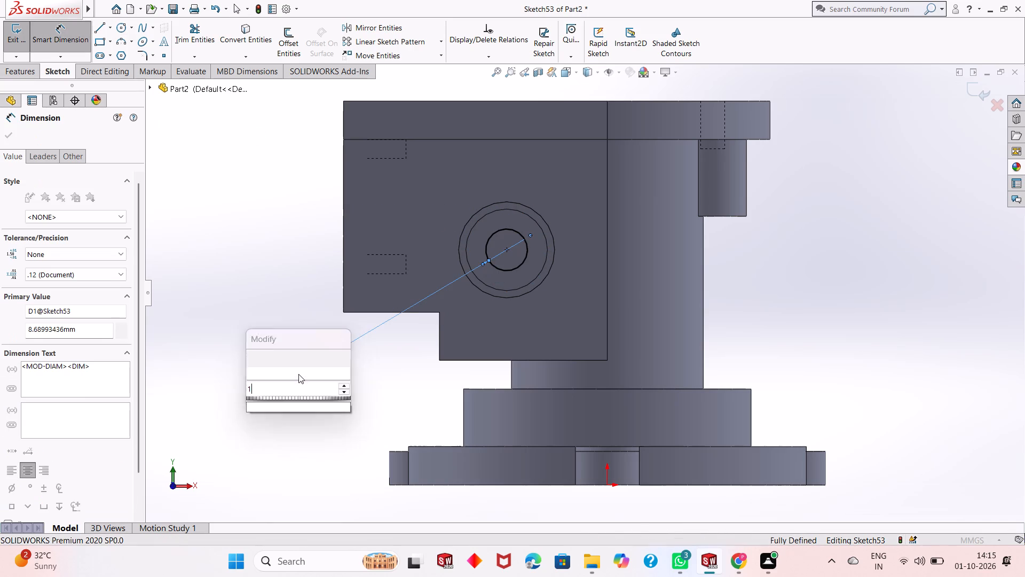
right_click(233, 176)
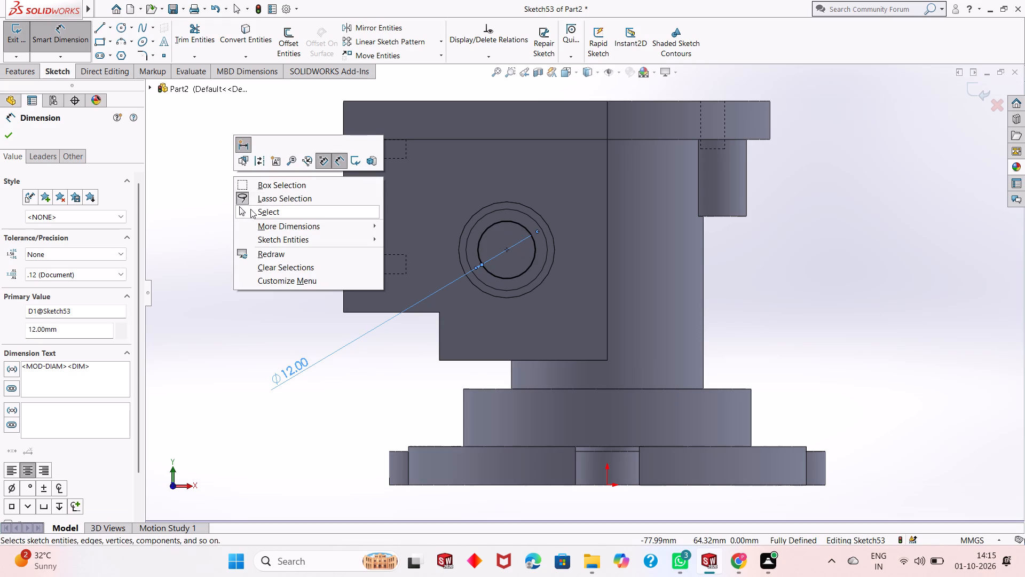
left_click(251, 210)
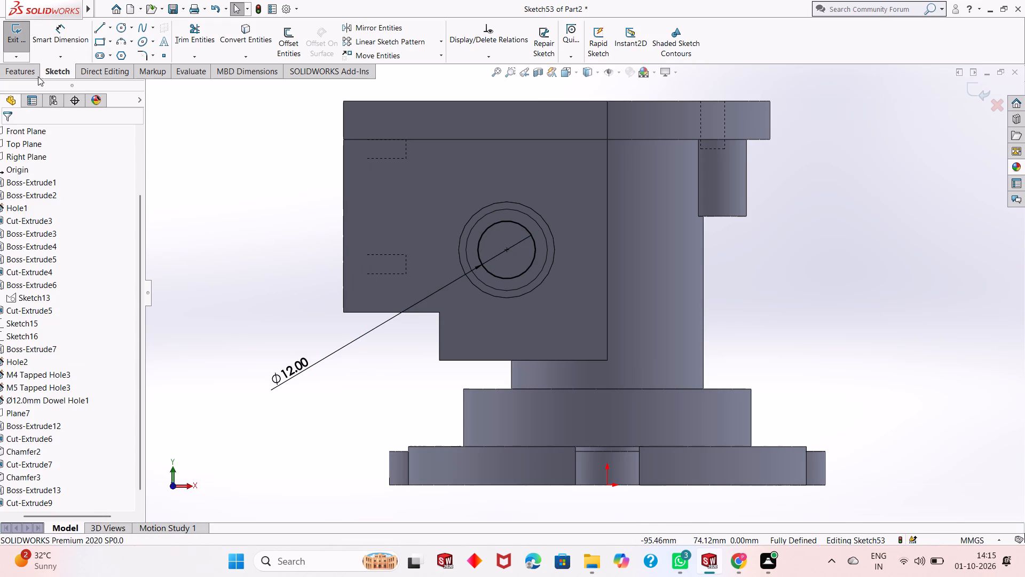
Start a blind extruded cut of the 12 mm circle into the block, previewing depths of 15 mm and 18 mm.
left_click(34, 73)
left_click(175, 51)
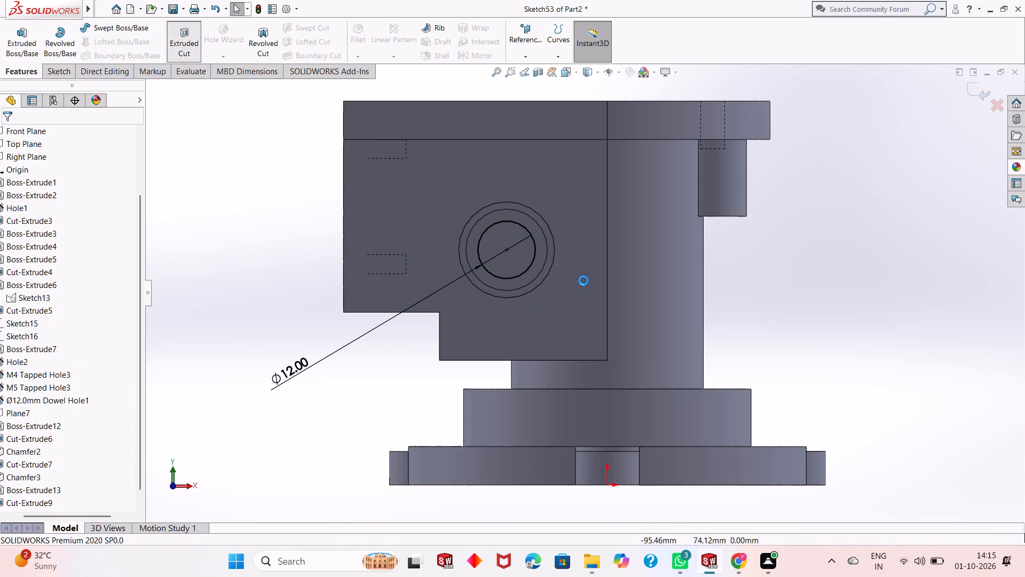
middle_click_drag(584, 281, 506, 525)
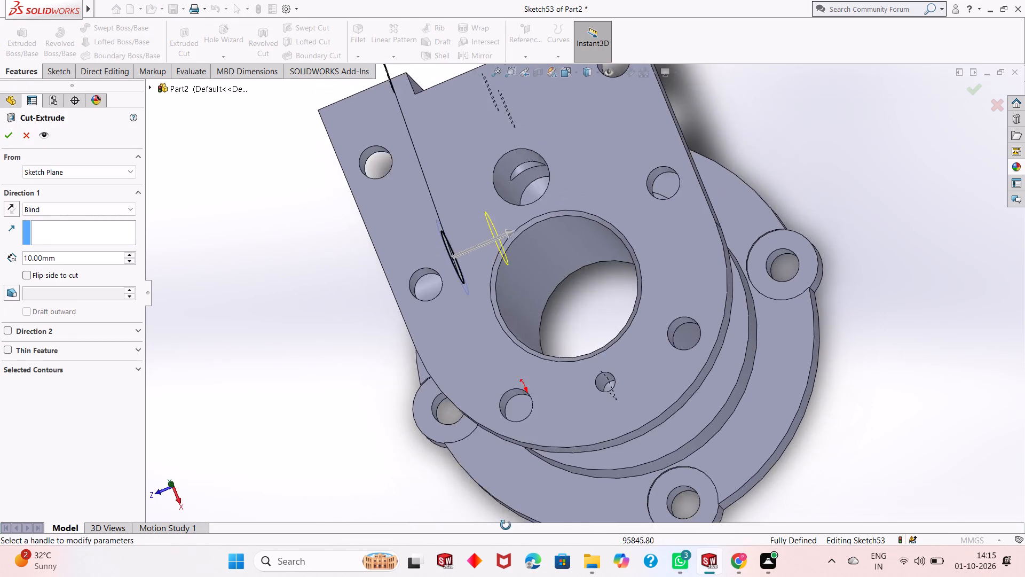
middle_click_drag(506, 525, 507, 553)
left_click(64, 254)
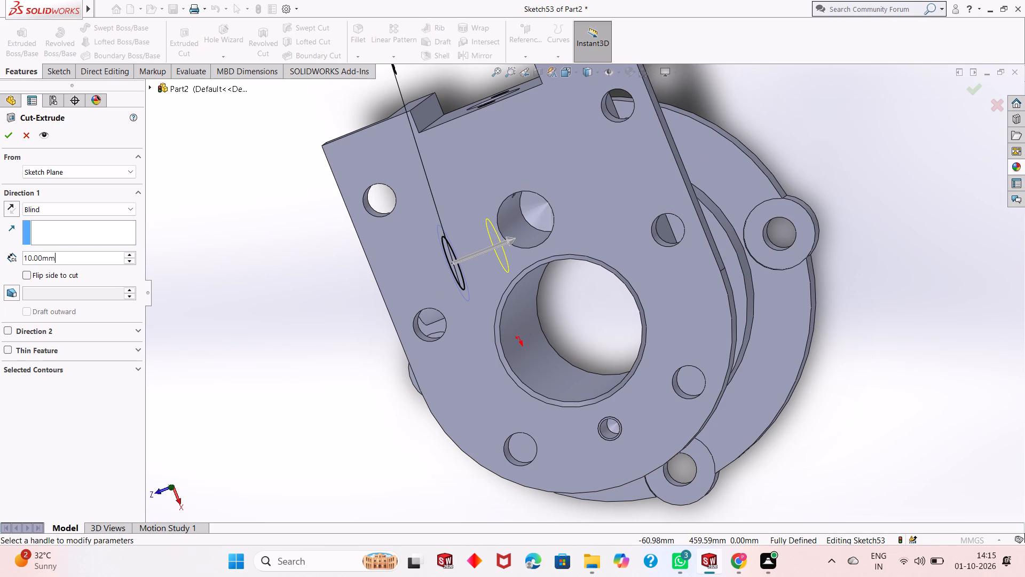
double_click(62, 253)
double_click(61, 253)
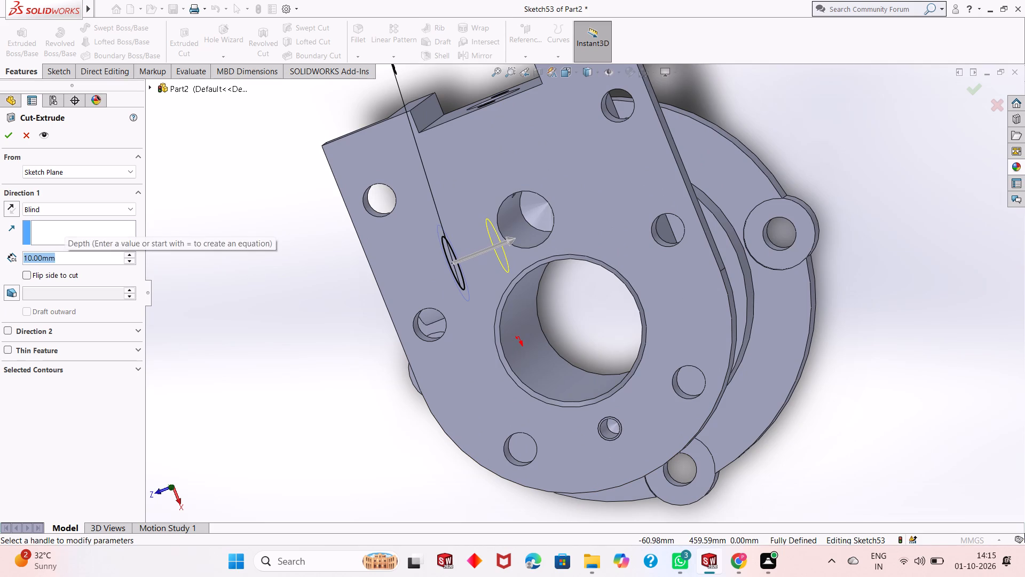
type("15")
key("Return")
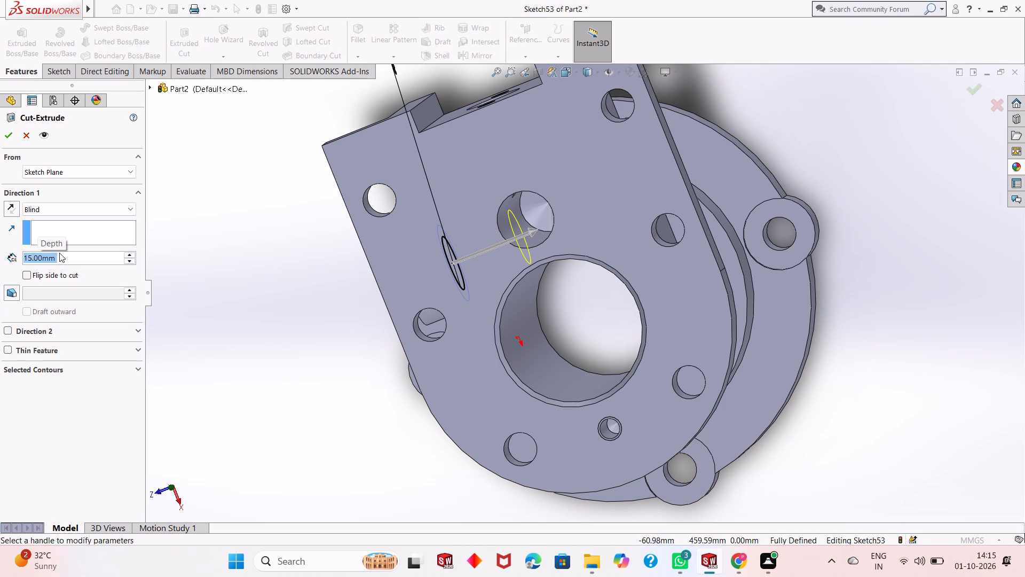
type("18")
key("Return")
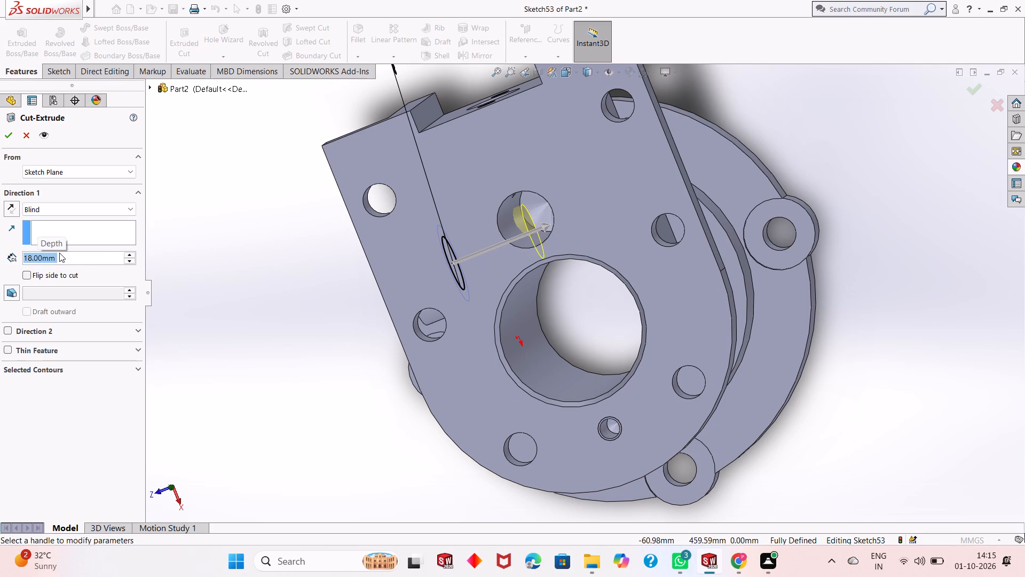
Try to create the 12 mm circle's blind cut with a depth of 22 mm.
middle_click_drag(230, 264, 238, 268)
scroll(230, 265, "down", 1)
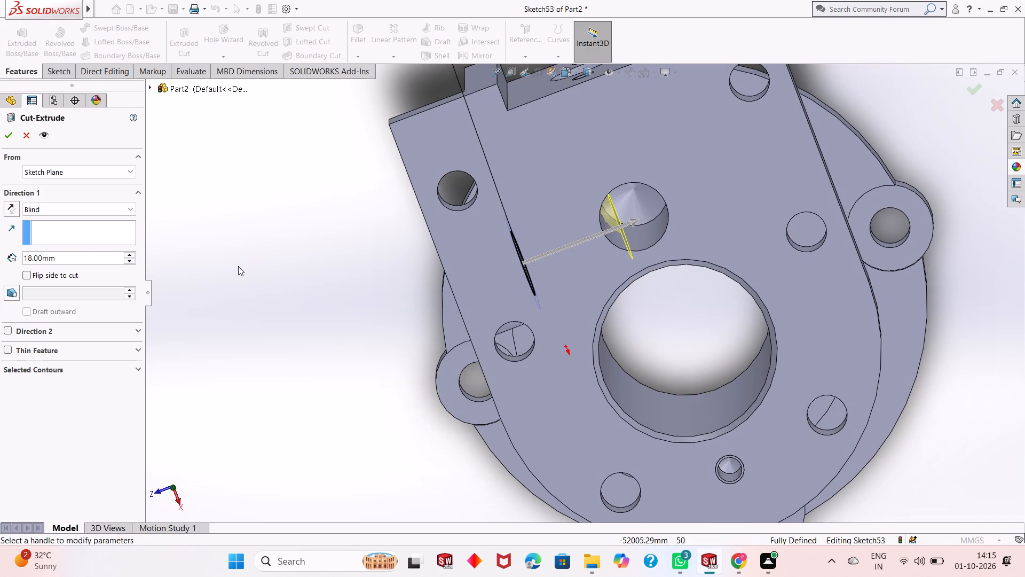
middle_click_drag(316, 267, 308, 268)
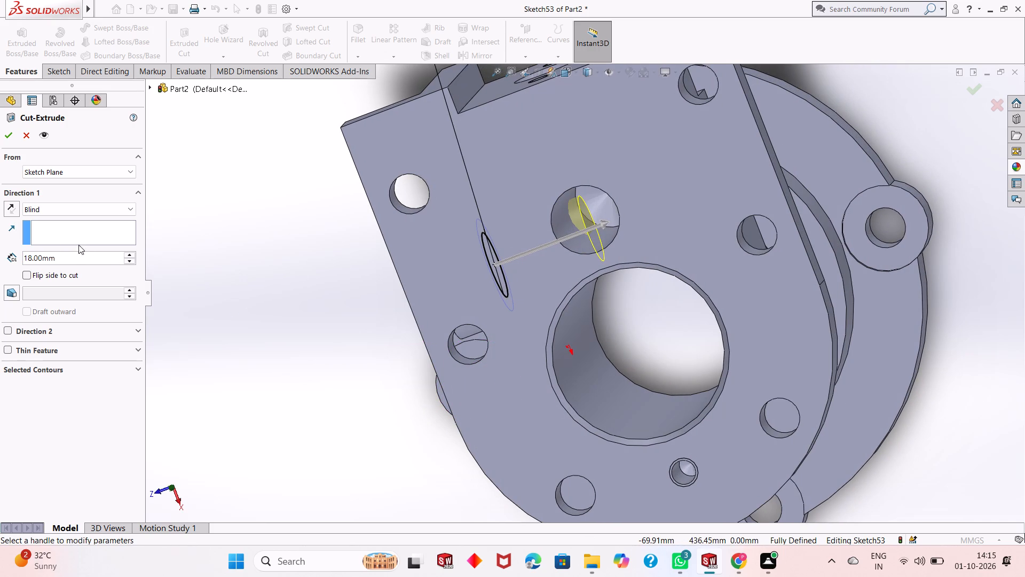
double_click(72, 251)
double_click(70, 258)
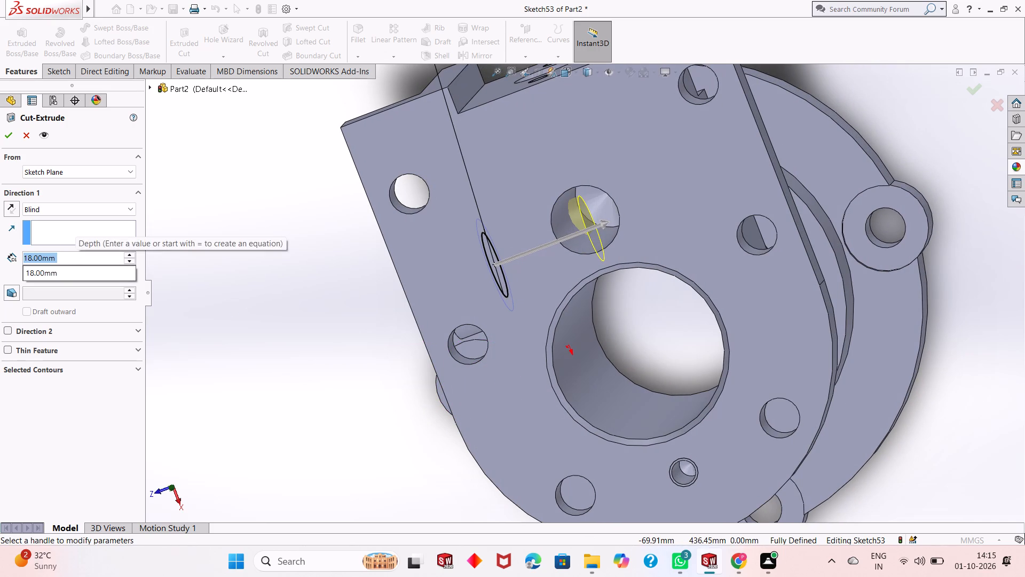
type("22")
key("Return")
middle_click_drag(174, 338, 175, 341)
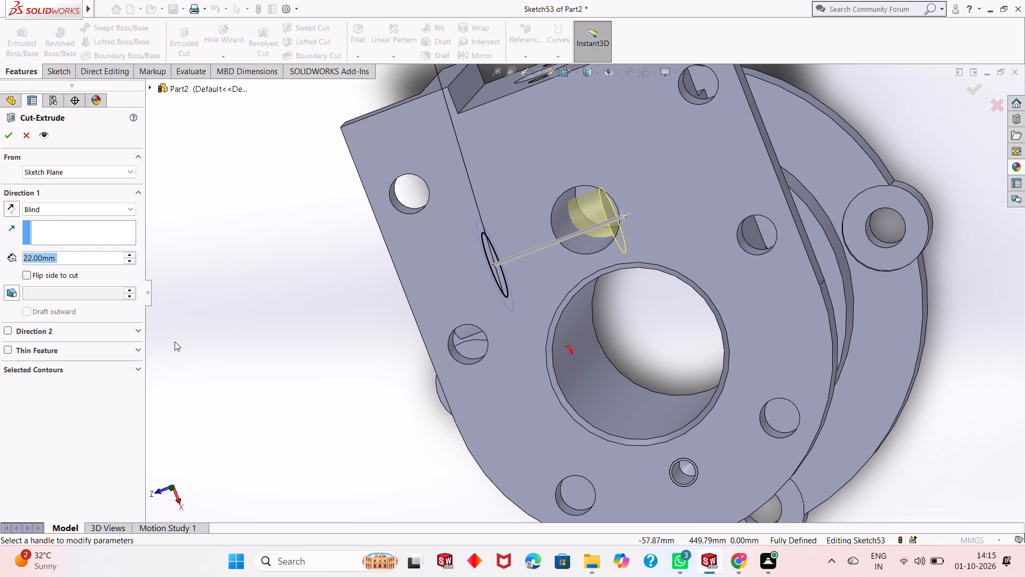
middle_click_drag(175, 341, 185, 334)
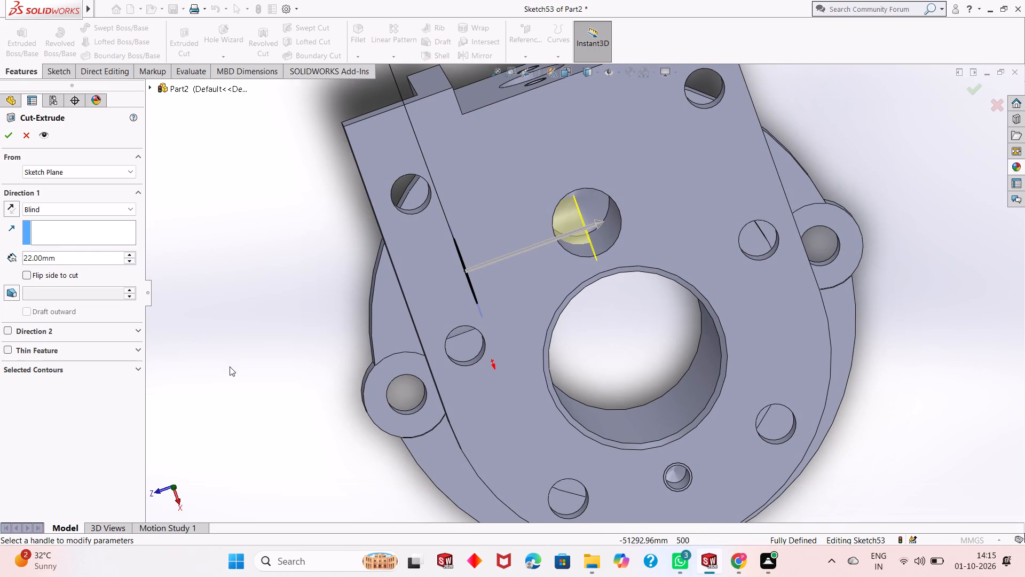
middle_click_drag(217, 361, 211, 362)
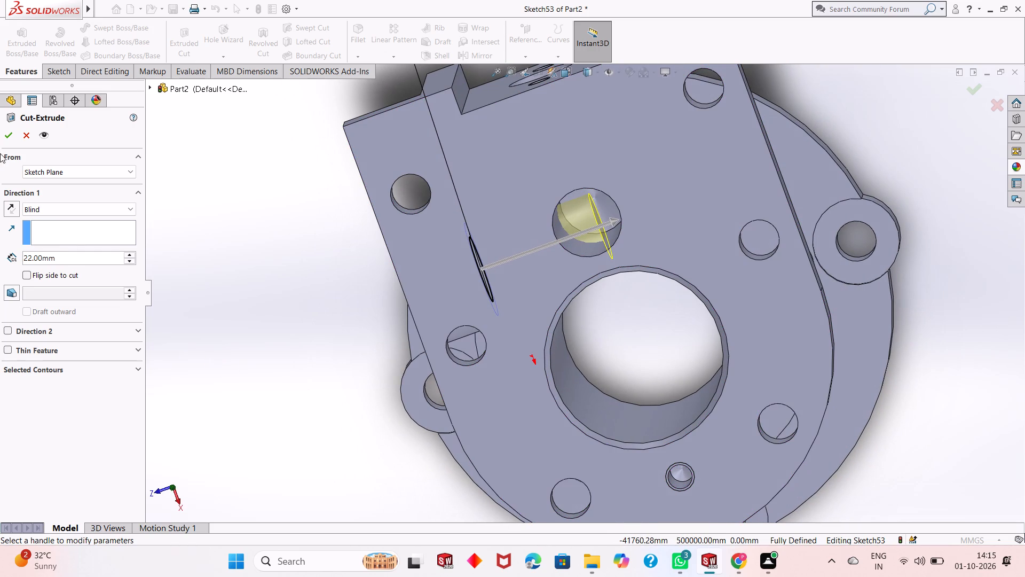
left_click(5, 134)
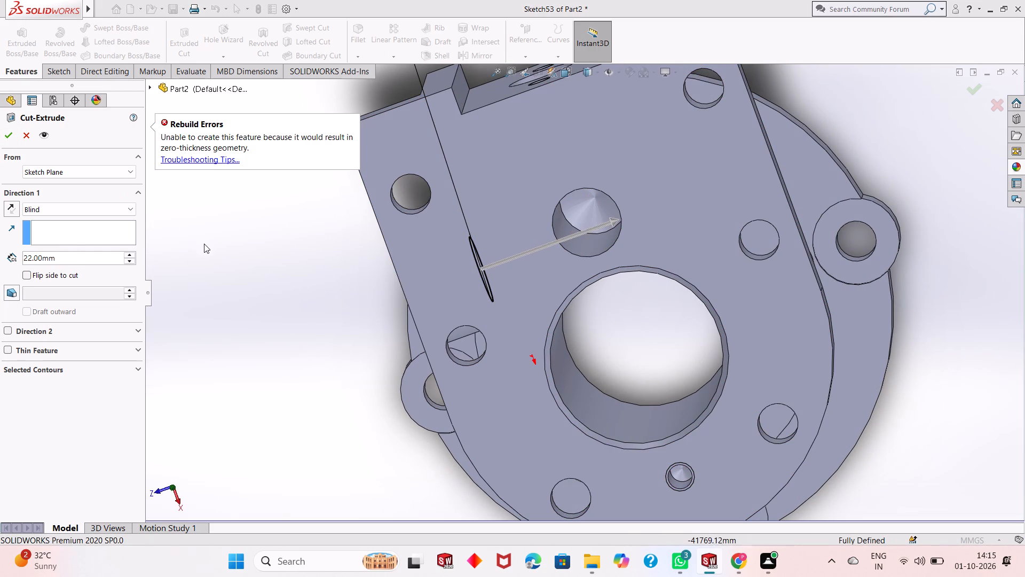
Cut the 12 mm circle blind into the block to a depth of 18 mm, after previewing 15 mm.
double_click(60, 258)
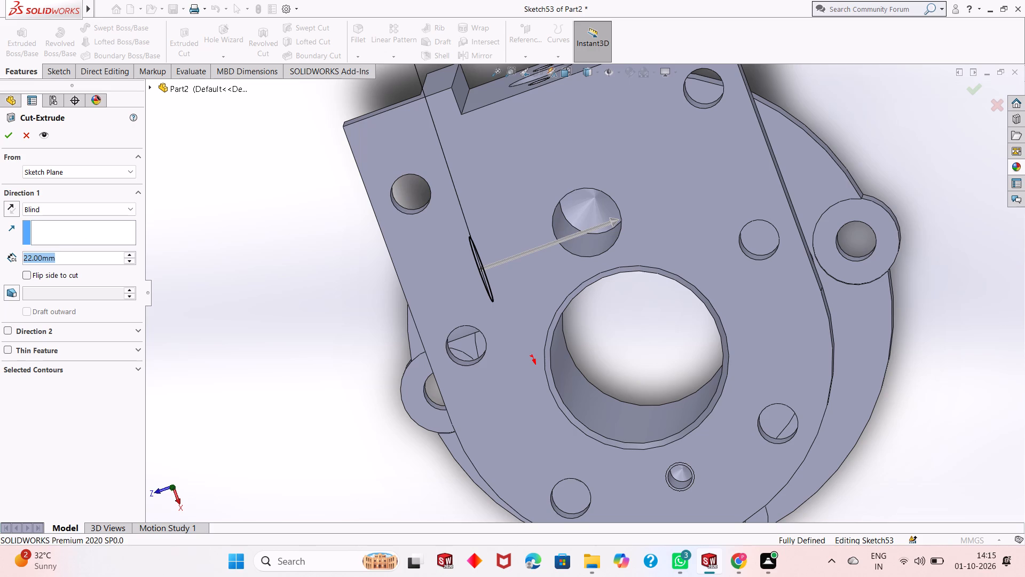
type("15")
key("Return")
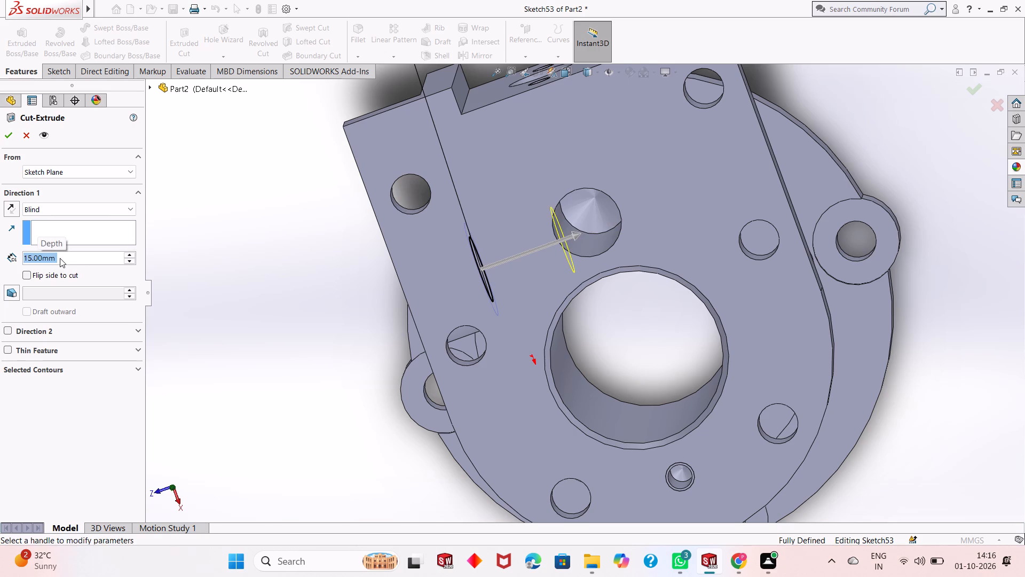
type("18")
key("Return")
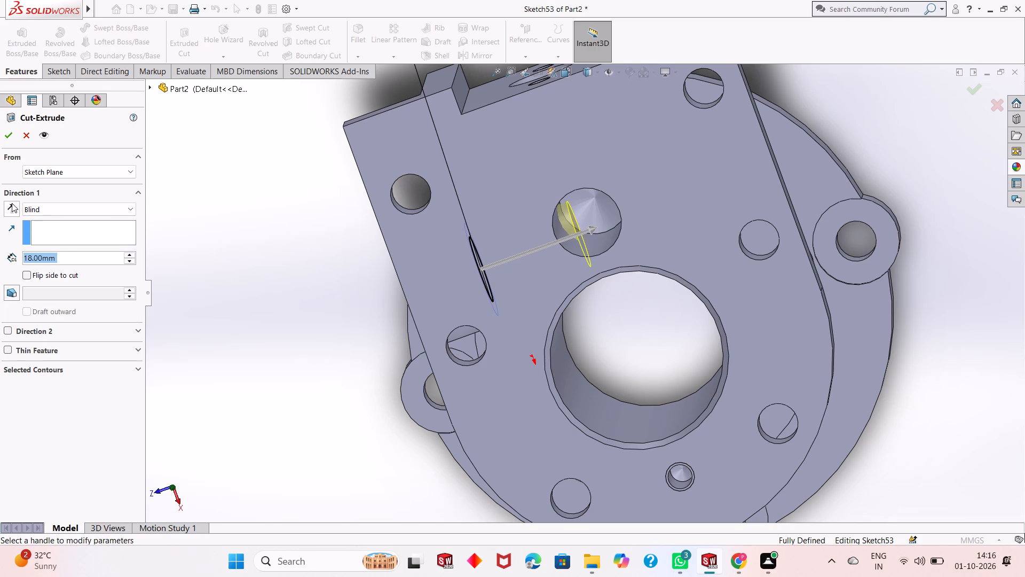
left_click(9, 134)
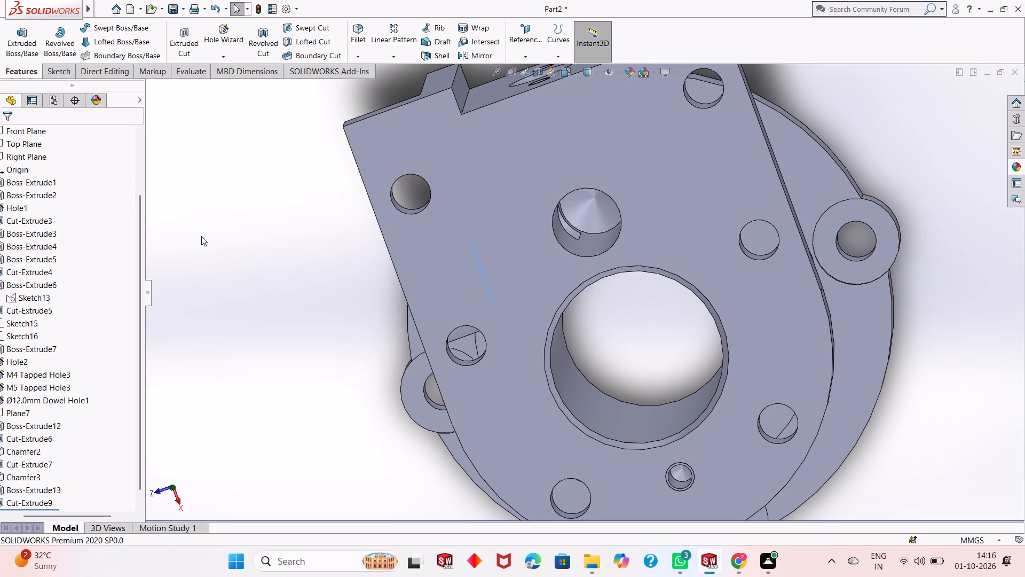
Examine the stepped bore through the side boss and the surrounding housing from several directions.
middle_click_drag(268, 256, 257, 271)
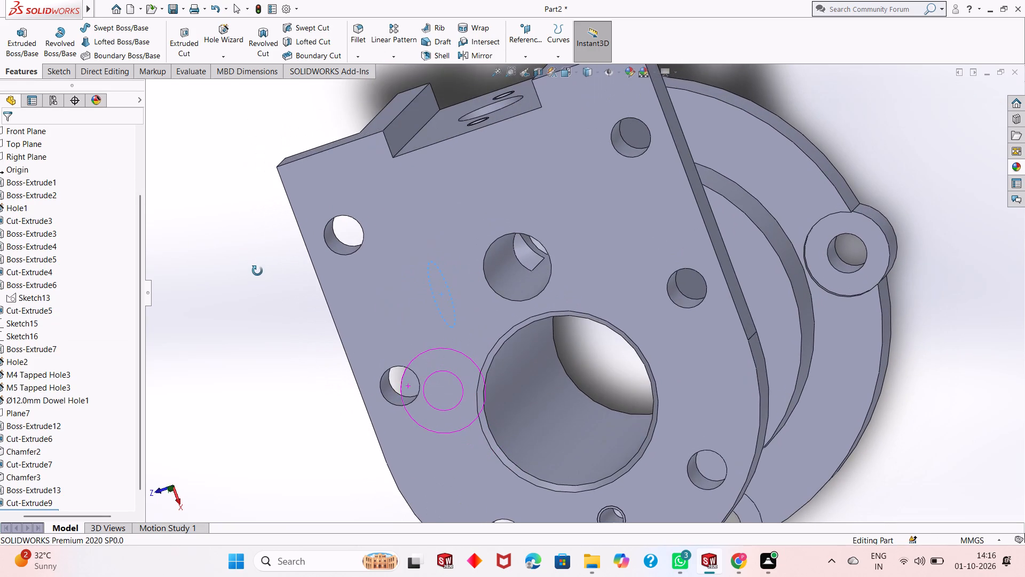
middle_click_drag(257, 271, 344, 154)
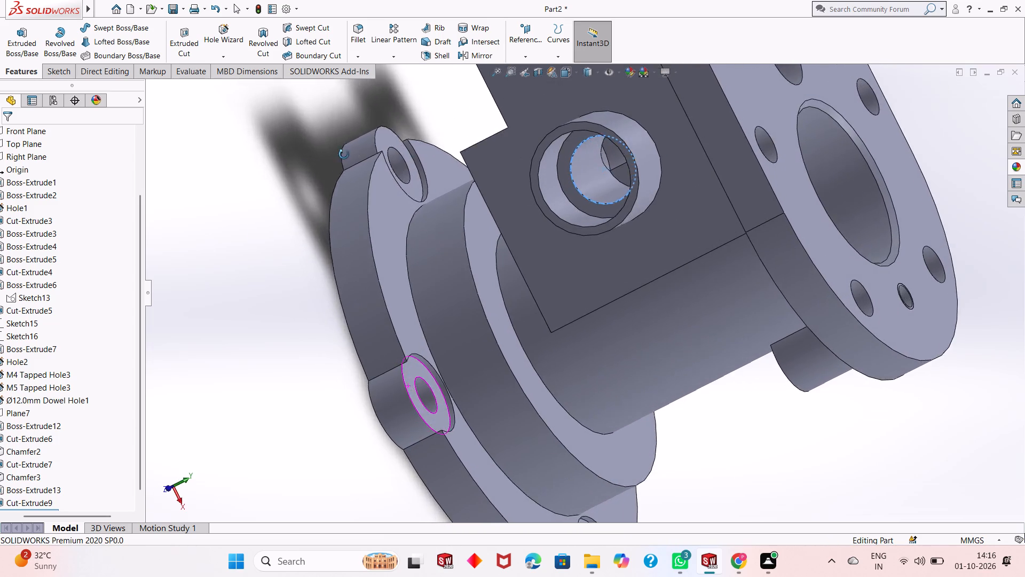
middle_click_drag(344, 154, 332, 135)
scroll(460, 244, "up", 1)
middle_click_drag(484, 256, 549, 252)
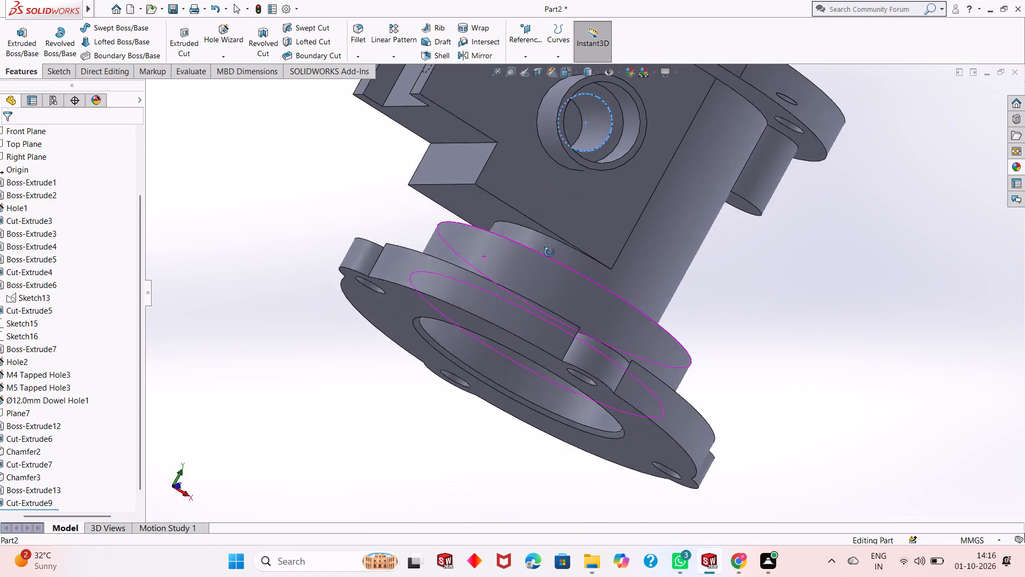
middle_click_drag(549, 252, 479, 240)
scroll(482, 228, "up", 3)
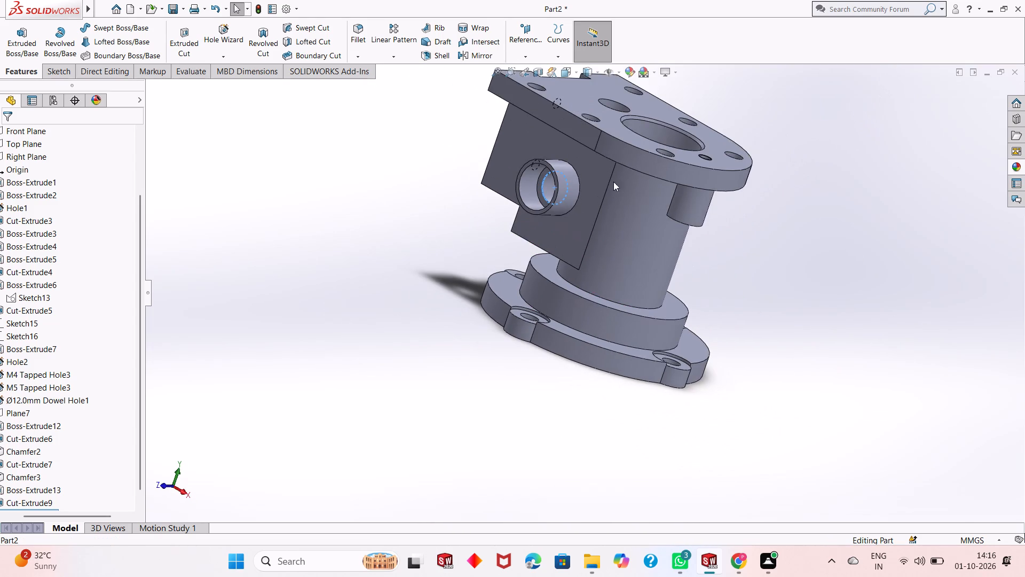
scroll(604, 167, "down", 1)
middle_click_drag(600, 256, 604, 246)
scroll(565, 251, "up", 1)
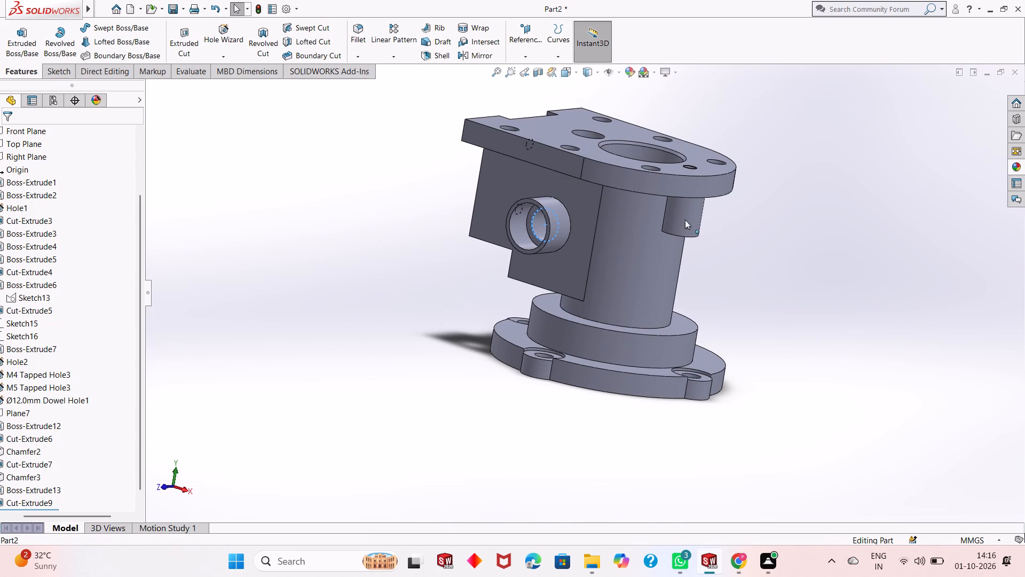
left_click(729, 212)
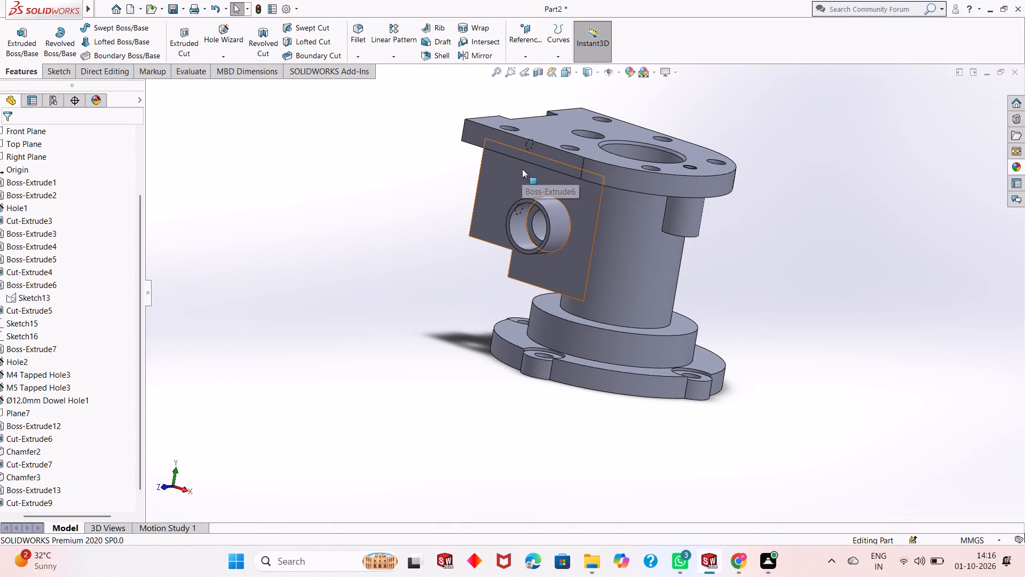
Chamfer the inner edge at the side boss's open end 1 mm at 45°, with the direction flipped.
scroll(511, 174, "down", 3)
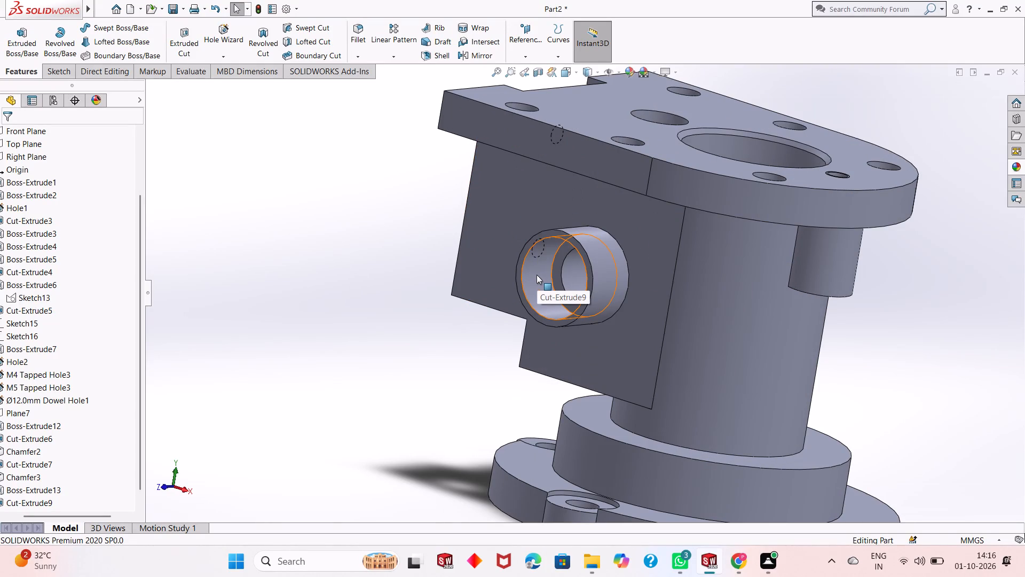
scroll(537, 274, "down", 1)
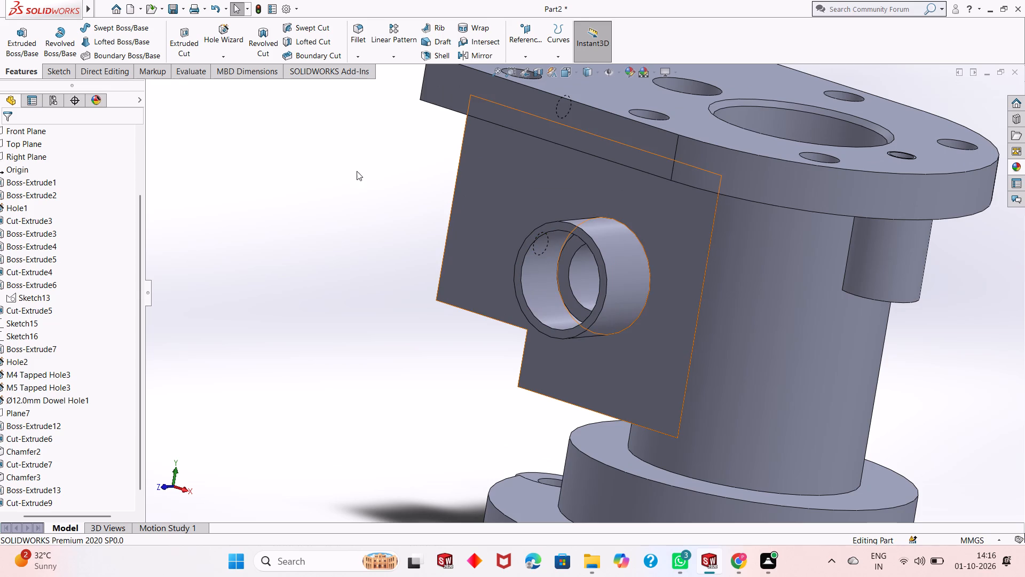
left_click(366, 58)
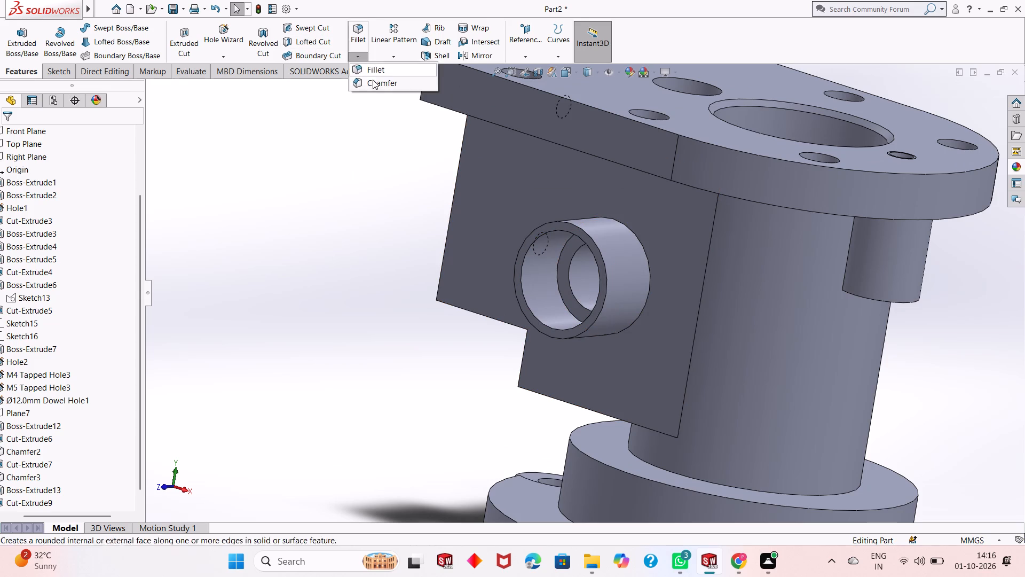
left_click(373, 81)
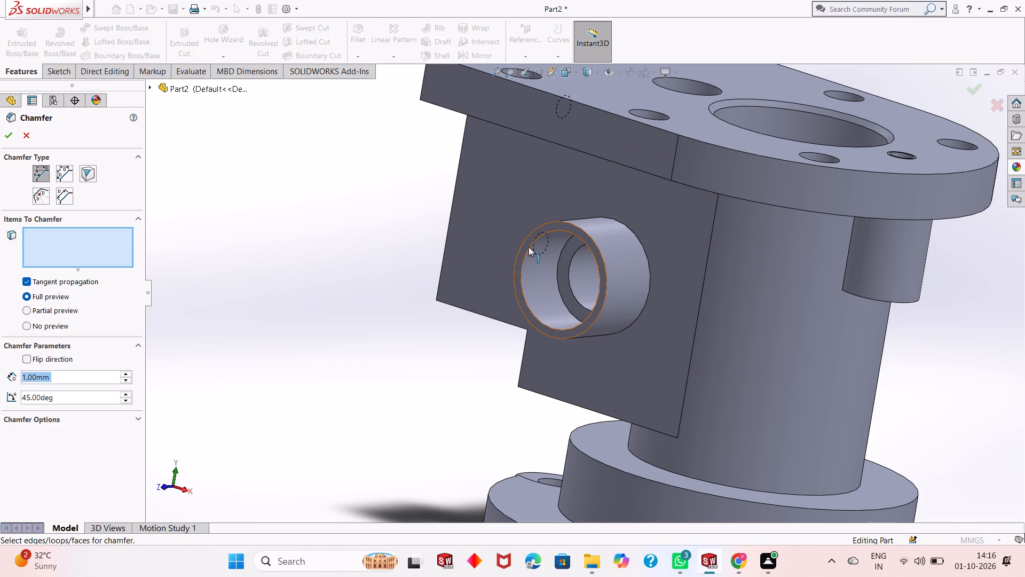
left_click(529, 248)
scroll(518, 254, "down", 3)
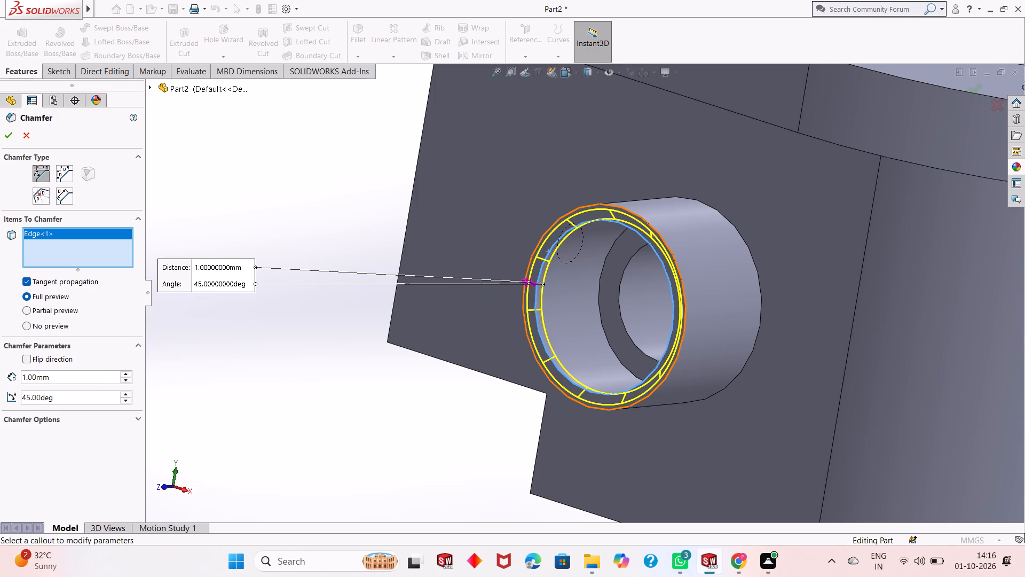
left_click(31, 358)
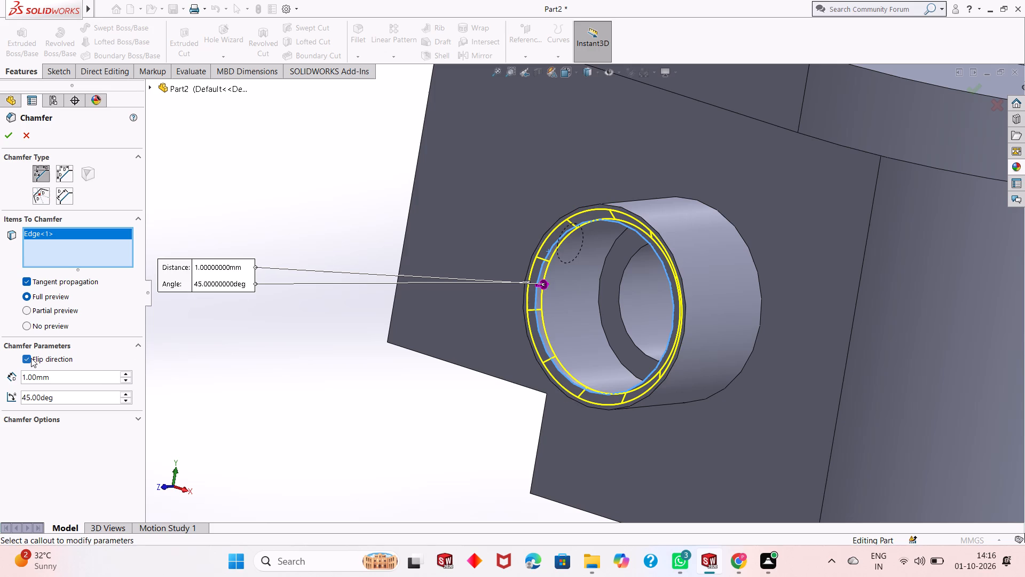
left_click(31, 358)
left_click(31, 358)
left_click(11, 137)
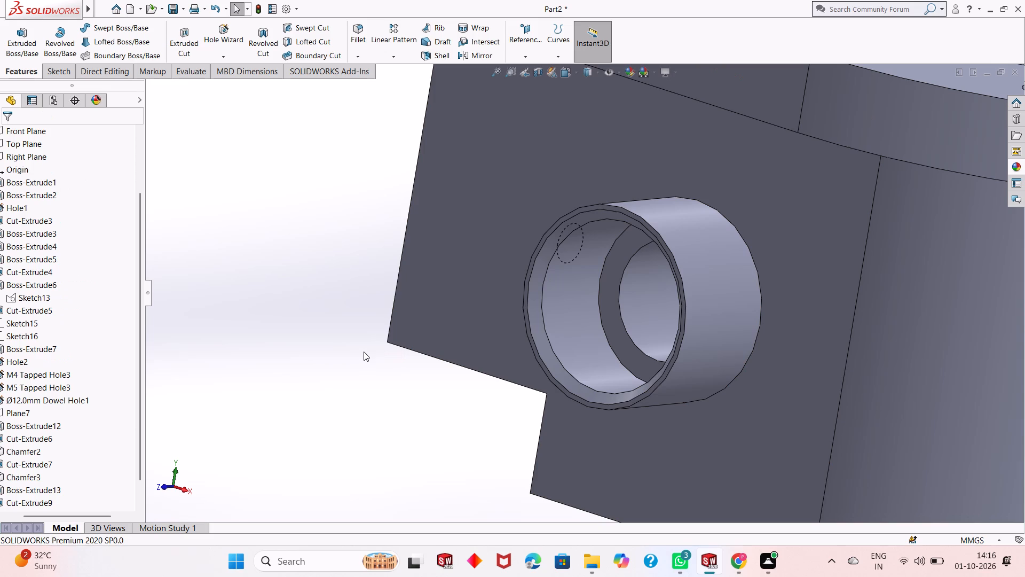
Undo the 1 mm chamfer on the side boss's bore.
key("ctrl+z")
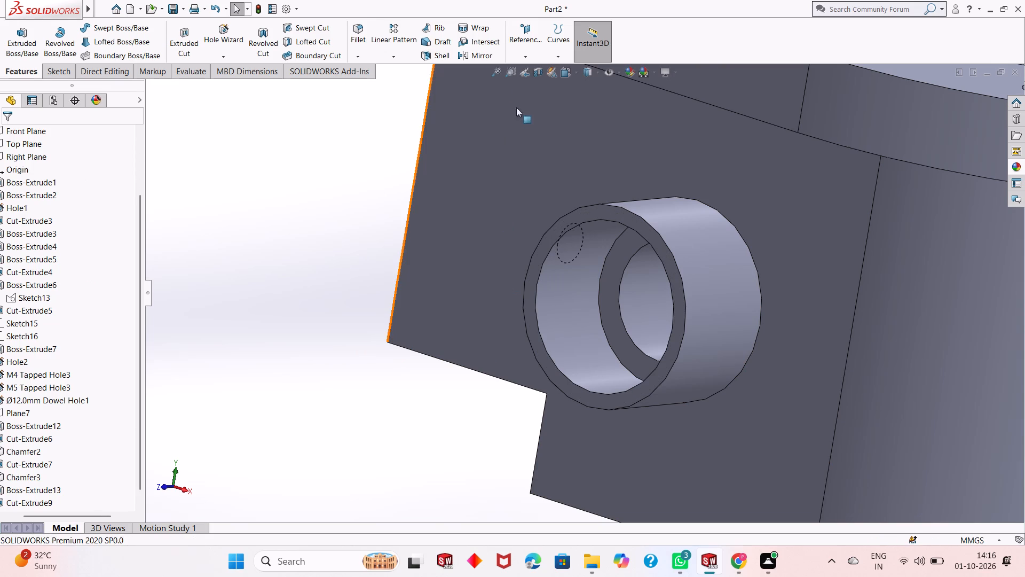
Chamfer the inner edge at the side boss's open end 0.5 mm at 45°.
left_click(363, 59)
left_click(362, 78)
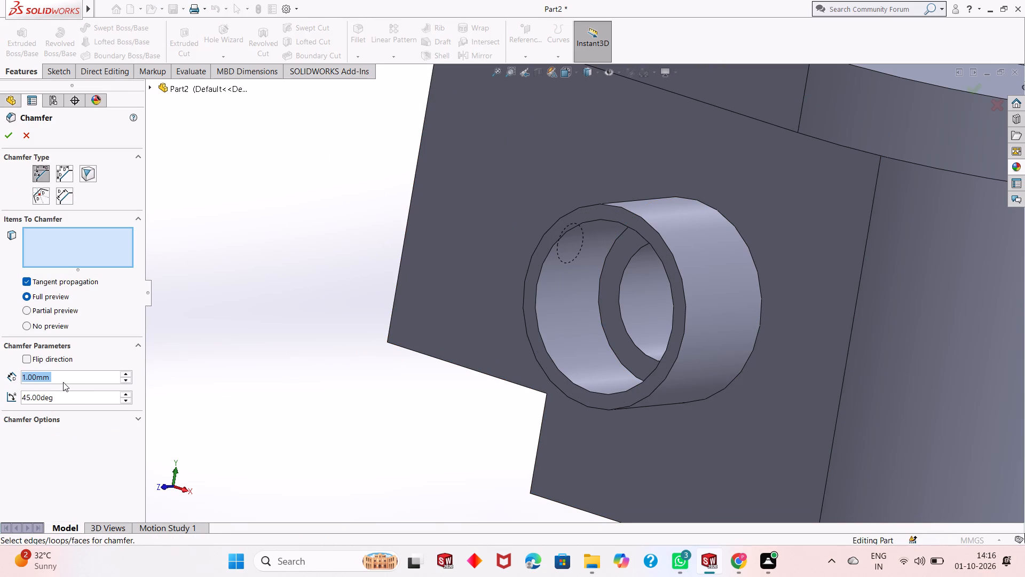
type("0.5")
key("Return")
left_click(550, 251)
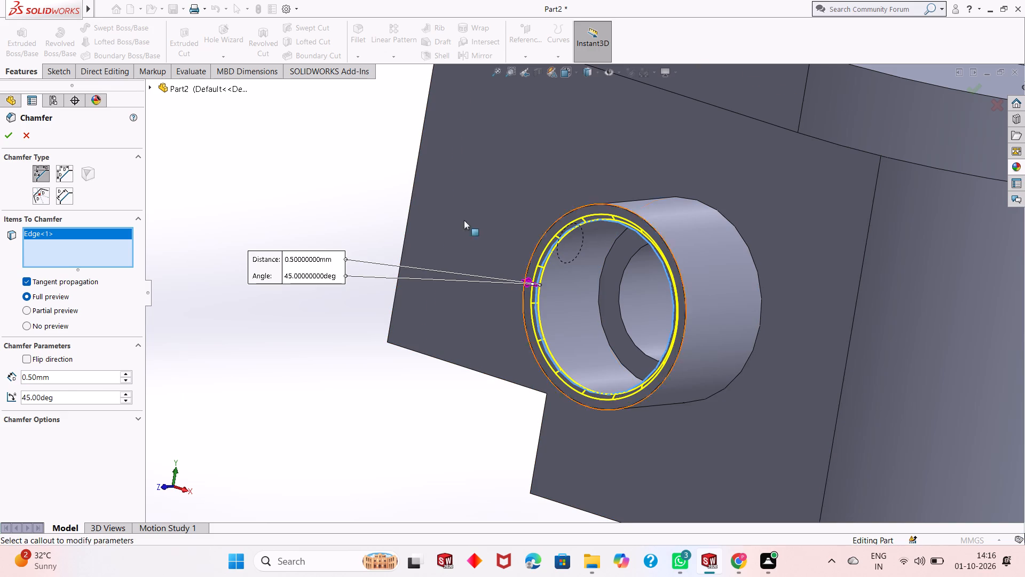
left_click(12, 139)
Examine the chamfered side boss, the block's side openings and the whole housing from several directions.
scroll(429, 292, "up", 1)
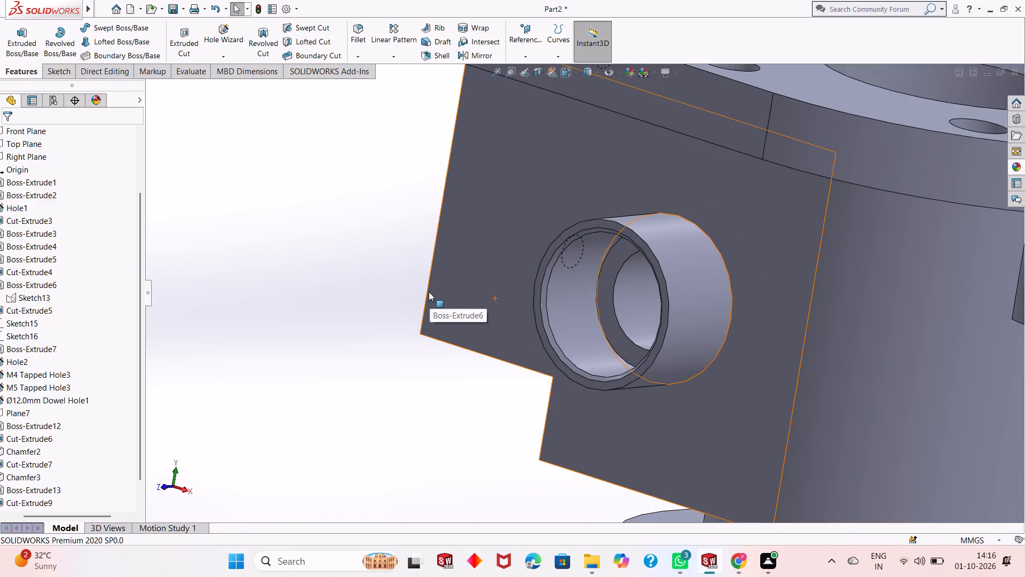
scroll(429, 292, "up", 2)
left_click(375, 321)
middle_click_drag(611, 303, 590, 307)
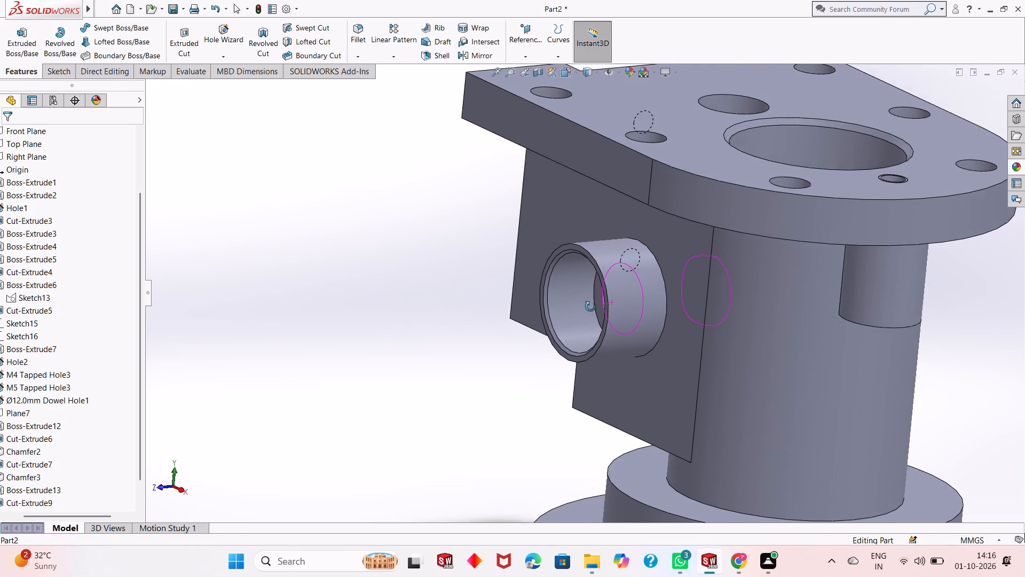
middle_click_drag(590, 307, 696, 292)
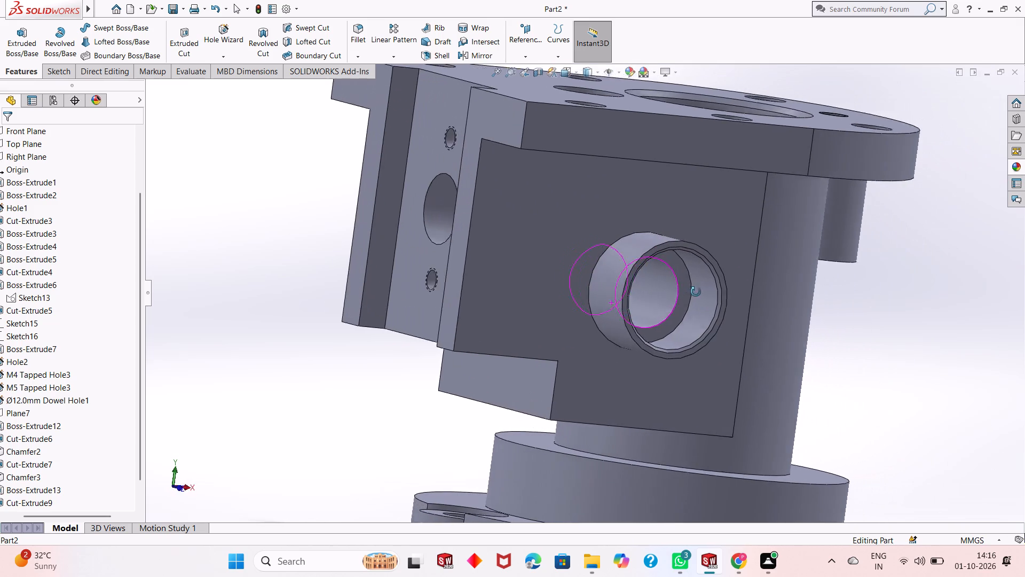
middle_click_drag(696, 292, 712, 302)
scroll(475, 145, "down", 2)
scroll(534, 285, "up", 5)
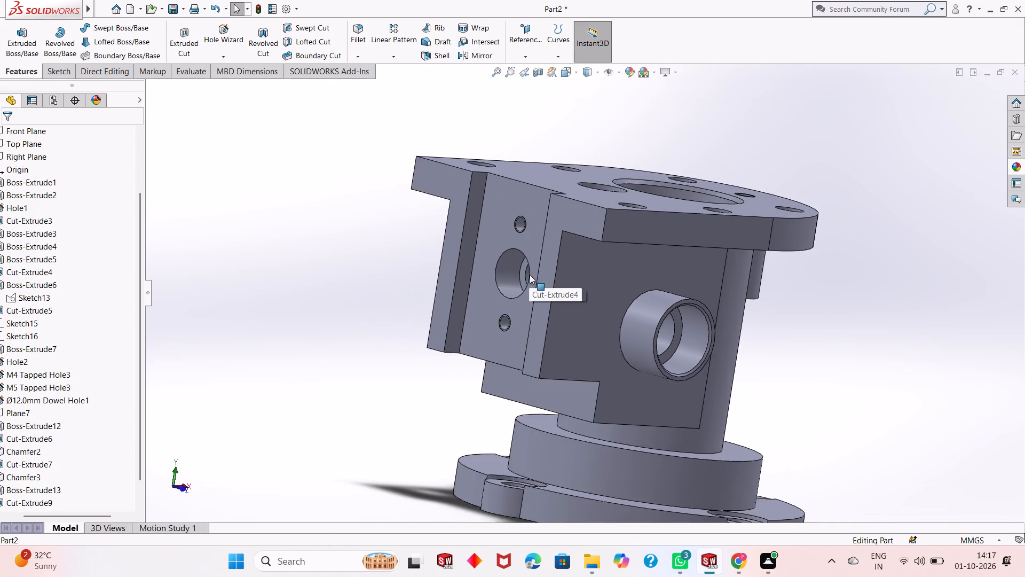
scroll(530, 275, "up", 1)
middle_click_drag(767, 307, 636, 309)
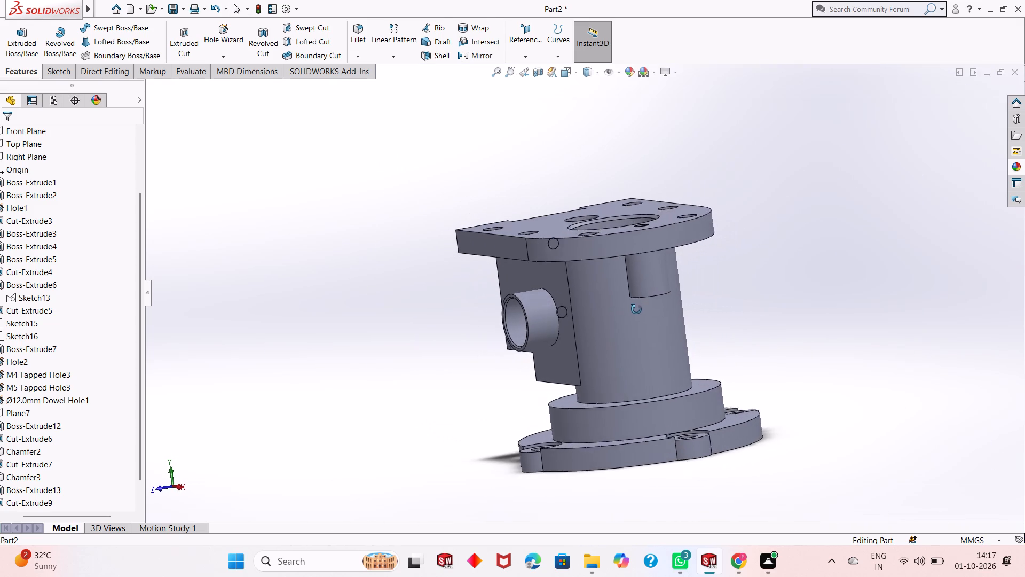
middle_click_drag(636, 309, 642, 340)
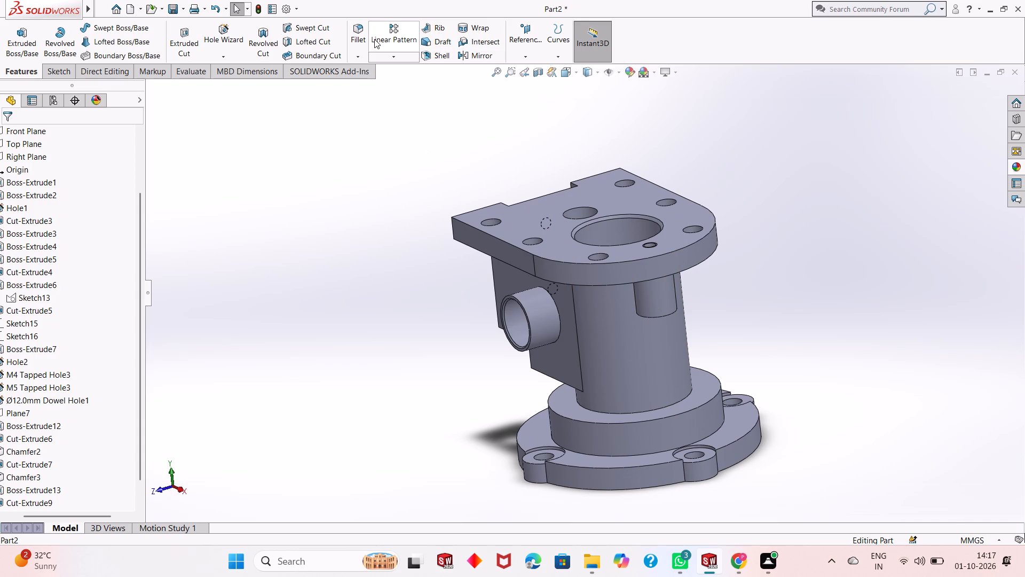
Fillet the side boss's base edge, the bottom and joint edges of the small boss under the top flange, and that flange's lower rim at 2 mm.
left_click(354, 30)
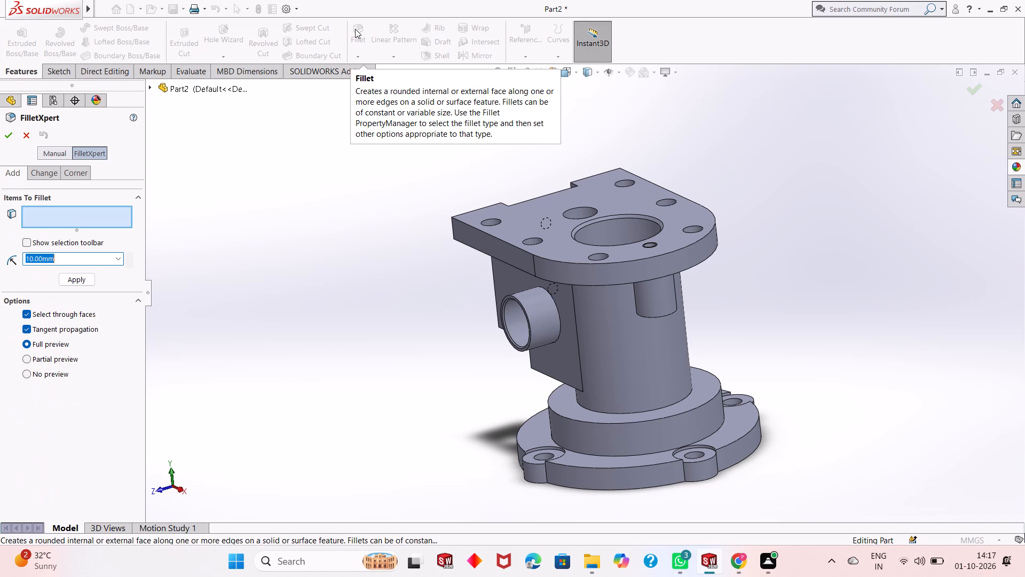
key("2")
key("Return")
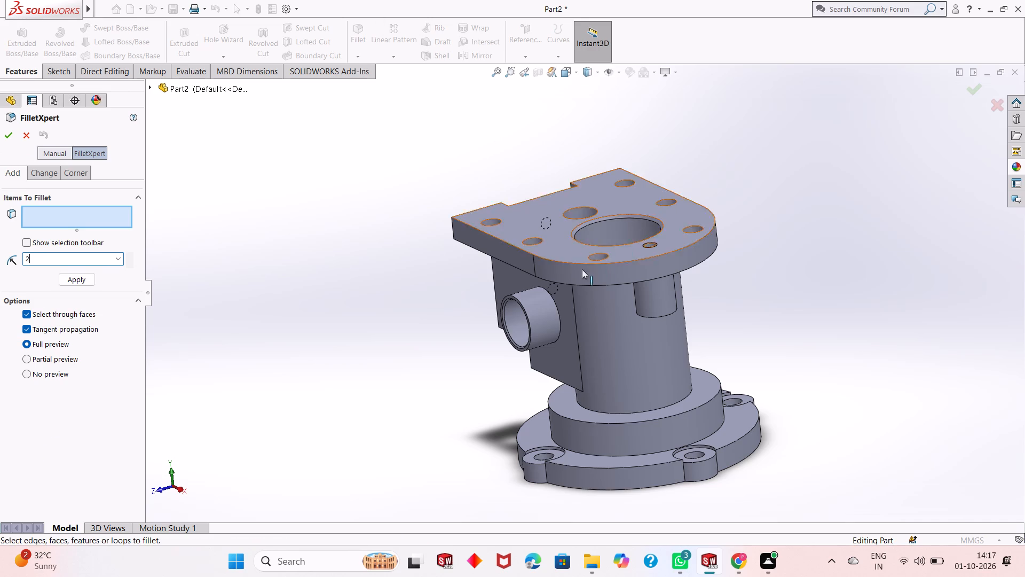
scroll(566, 286, "down", 2)
left_click(558, 324)
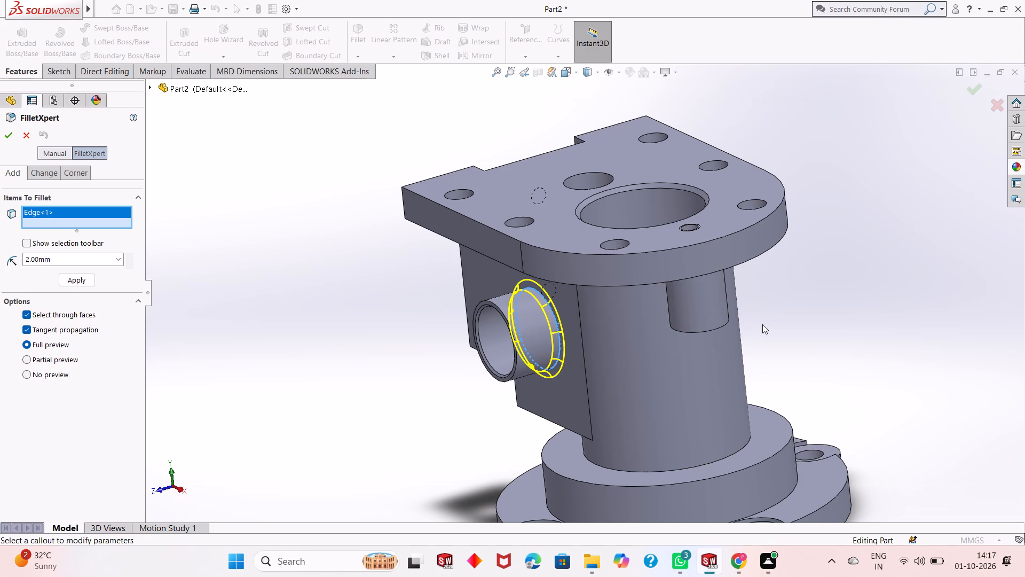
middle_click_drag(776, 328, 791, 245)
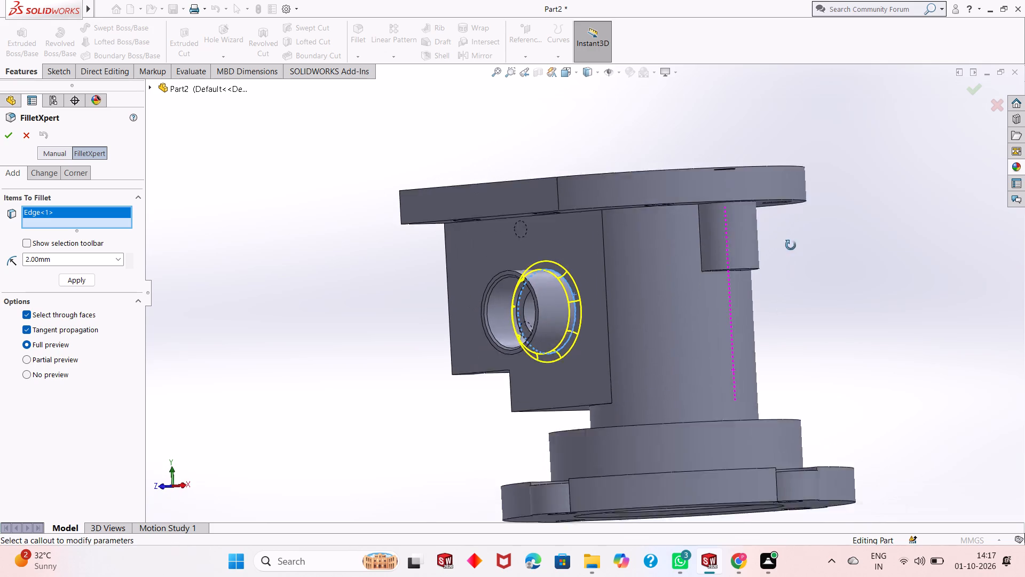
middle_click_drag(791, 245, 791, 232)
left_click(714, 245)
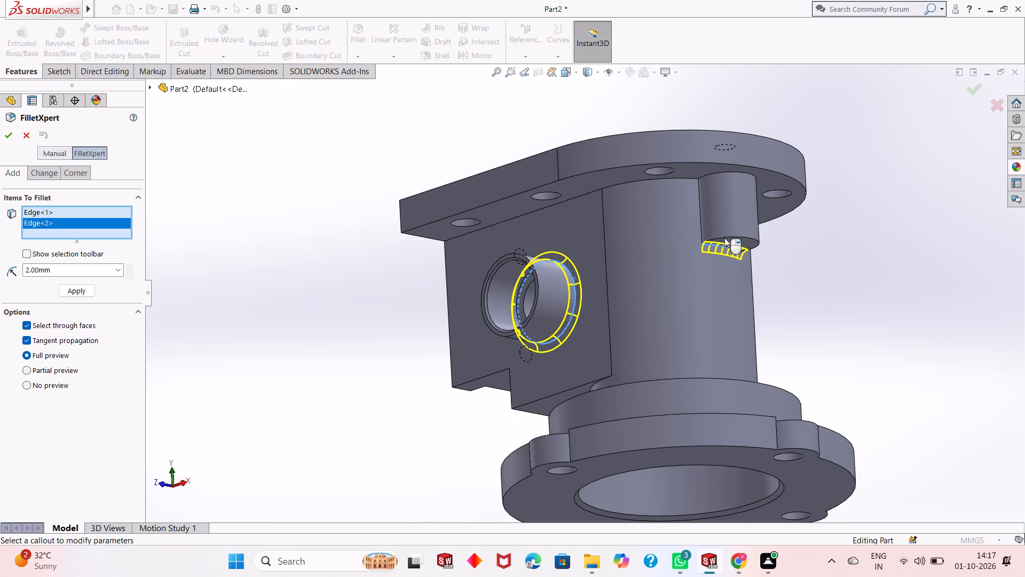
left_click(743, 236)
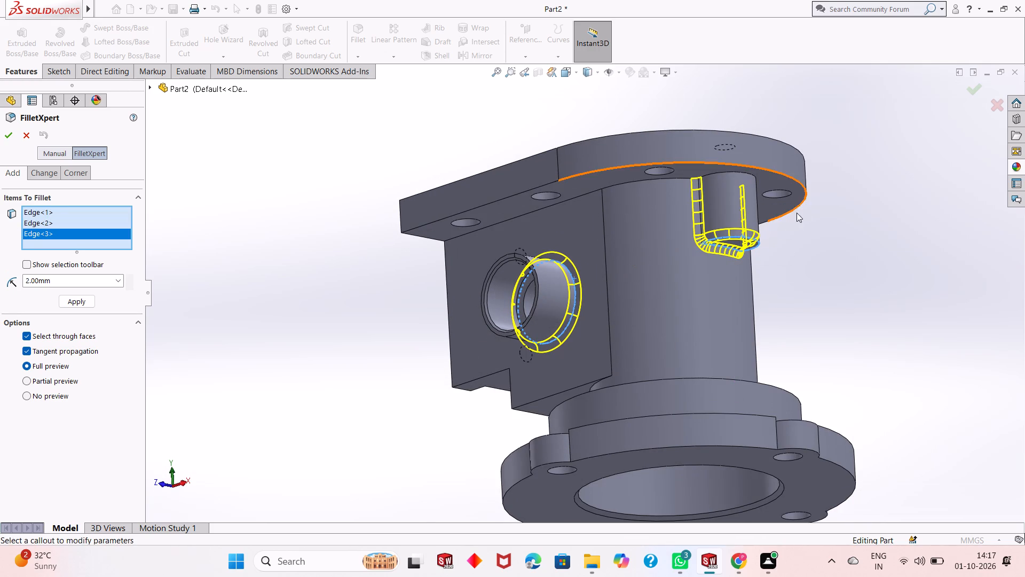
middle_click_drag(809, 215, 812, 234)
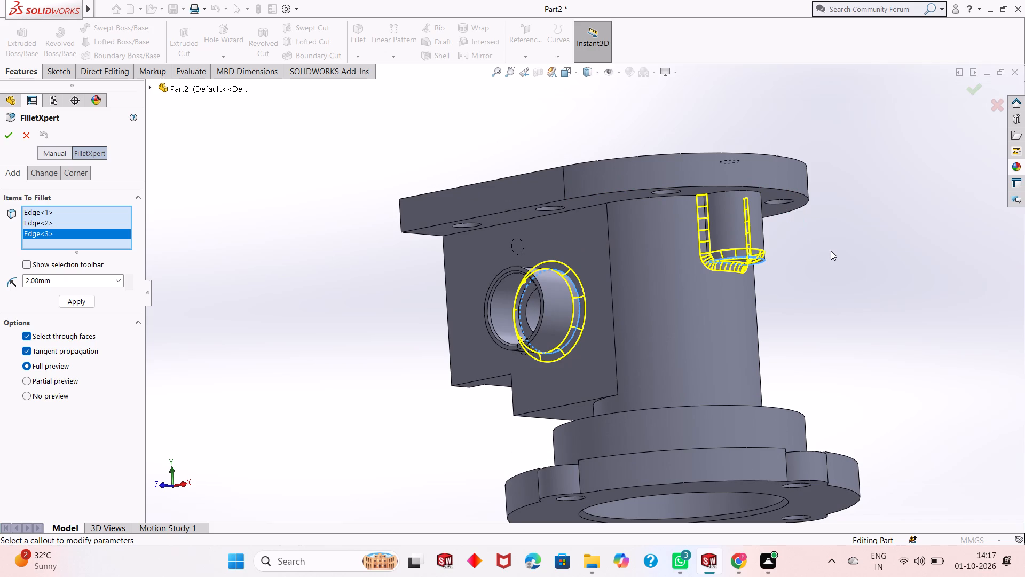
middle_click_drag(831, 254, 853, 251)
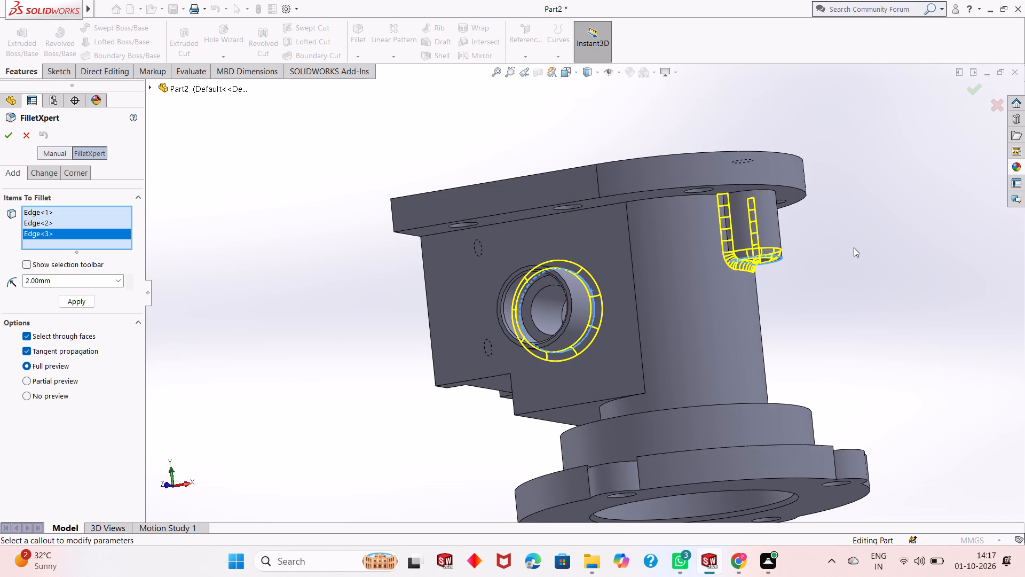
left_click(772, 192)
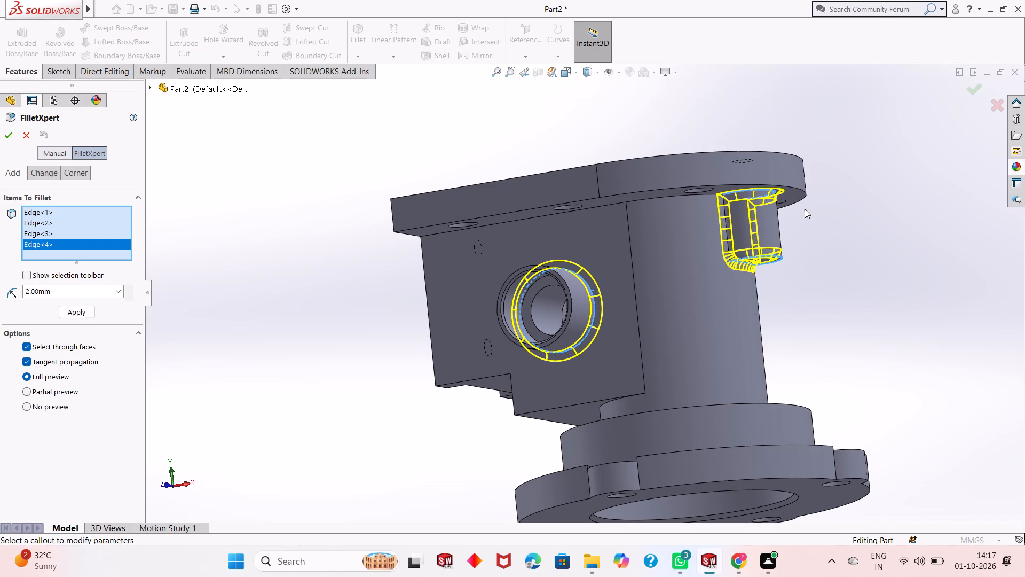
middle_click_drag(803, 209, 812, 233)
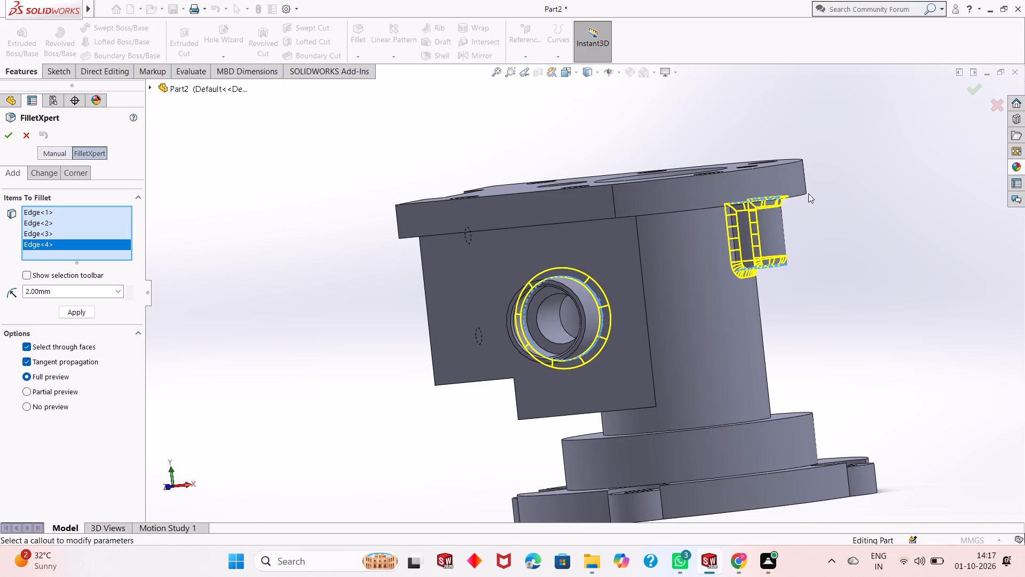
left_click(801, 195)
middle_click_drag(803, 241, 853, 200)
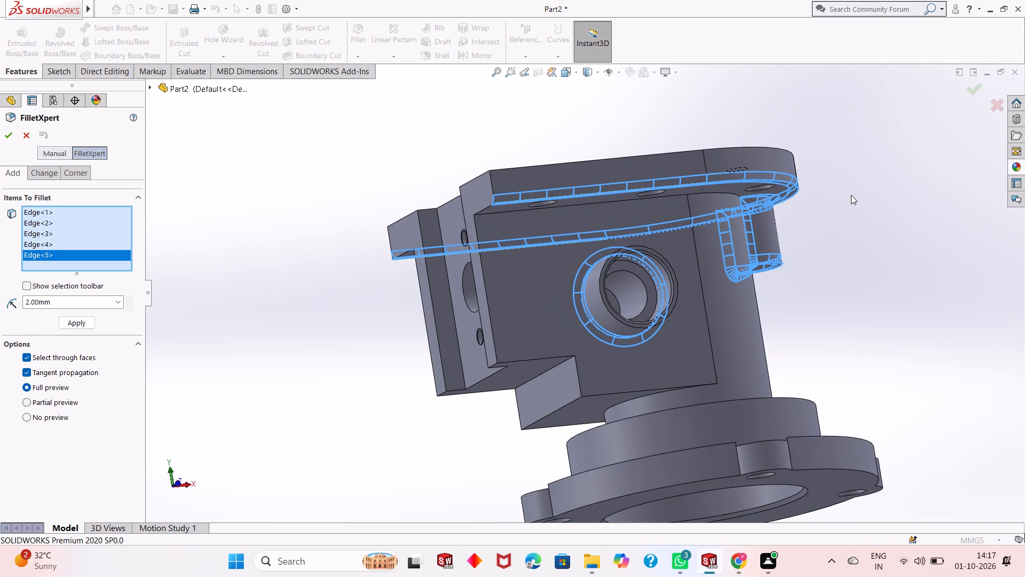
left_click(9, 138)
Fillet the column's base edge, the round collar's upper and lower edges, and the bottom flange's upper rim segments between the lugs at 2 mm.
middle_click_drag(786, 209, 756, 224)
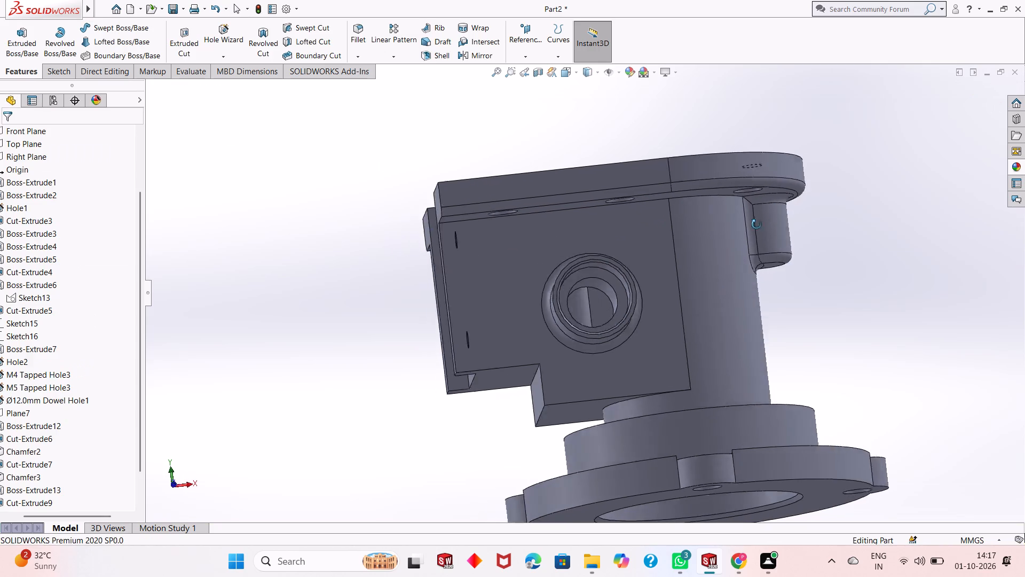
middle_click_drag(756, 224, 701, 200)
scroll(679, 262, "up", 1)
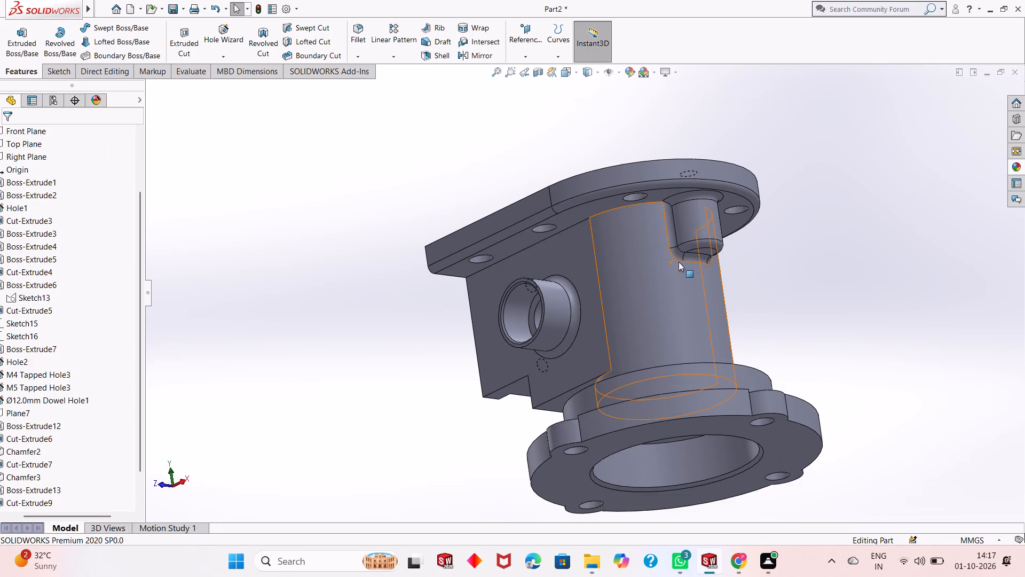
middle_click_drag(679, 262, 689, 306)
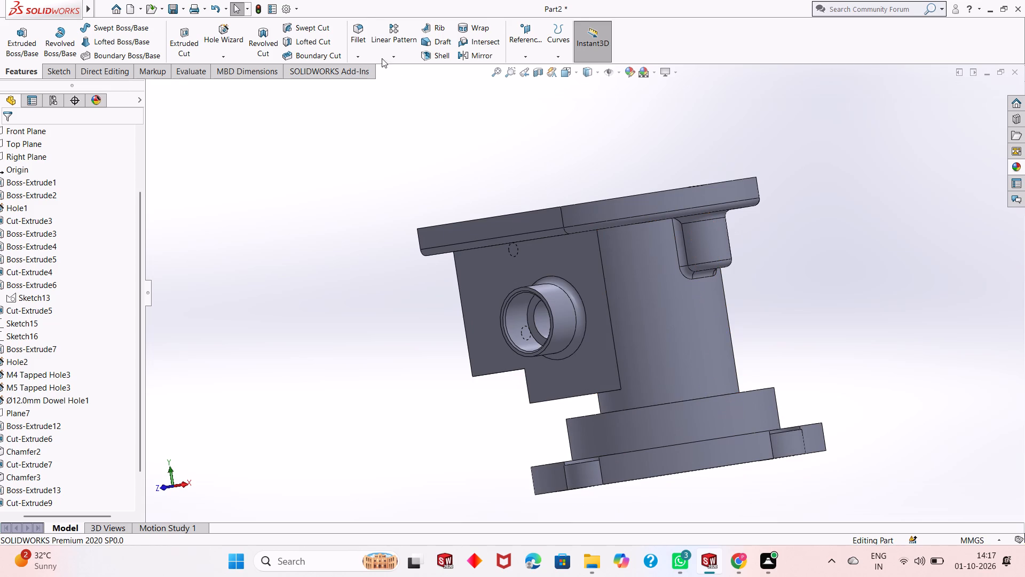
left_click(360, 34)
scroll(593, 276, "up", 3)
middle_click_drag(603, 280, 605, 307)
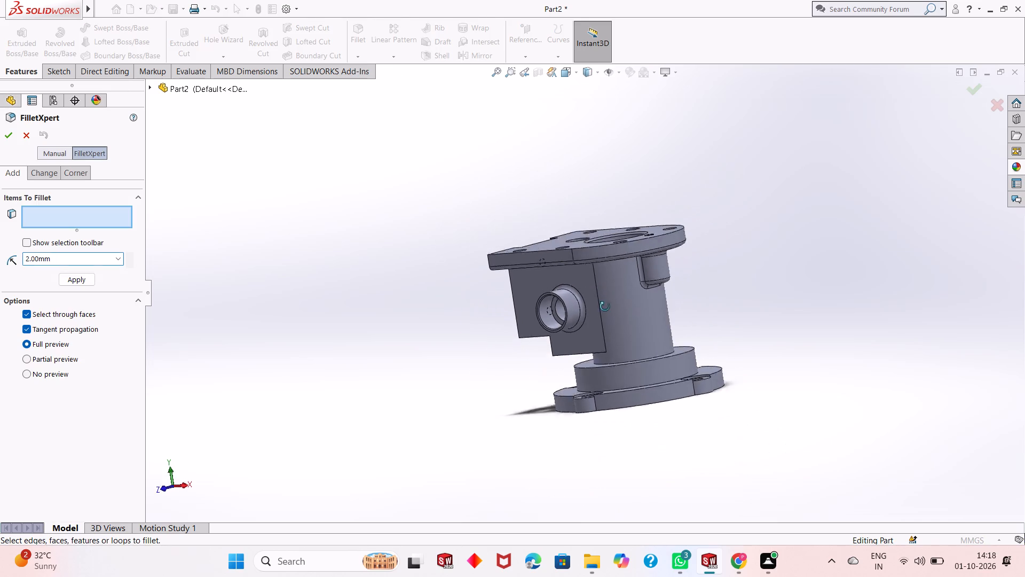
middle_click_drag(605, 307, 605, 361)
scroll(606, 361, "down", 3)
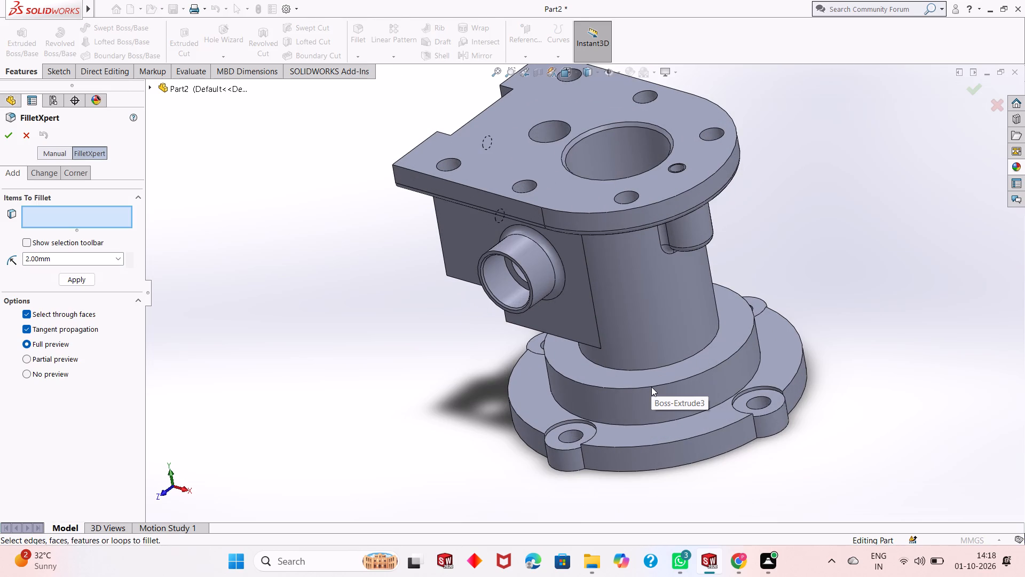
left_click(649, 368)
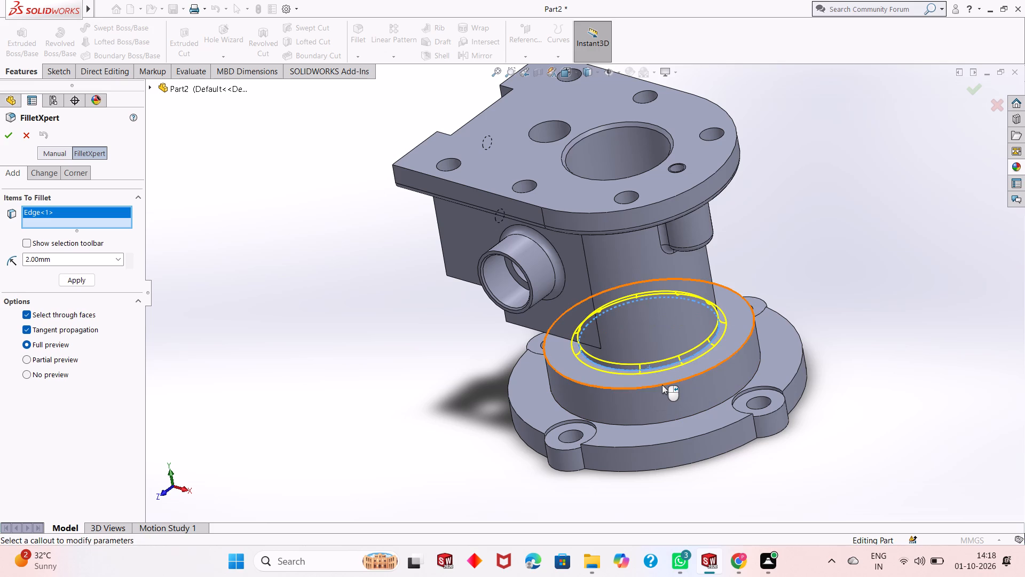
left_click(662, 385)
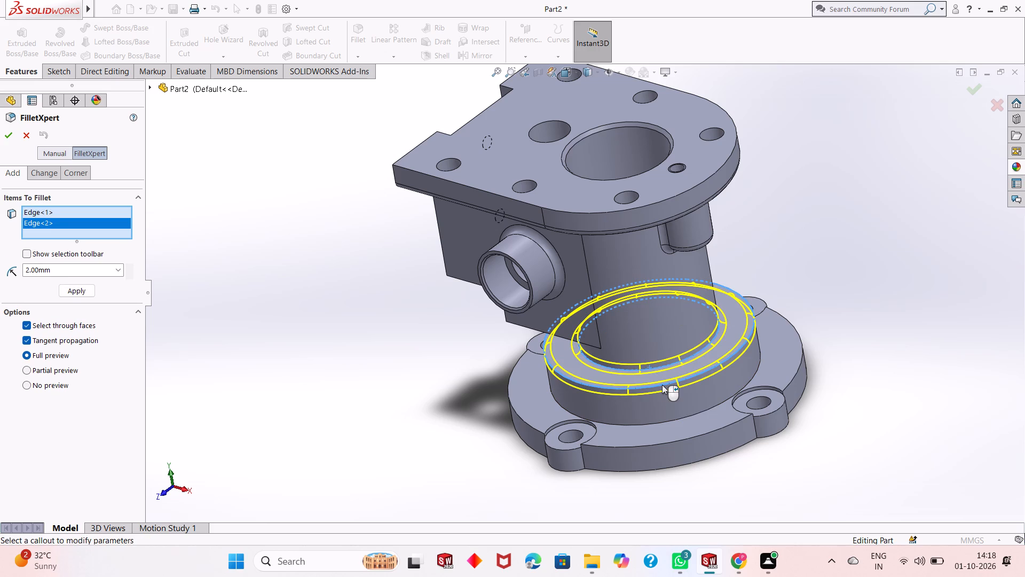
left_click(669, 423)
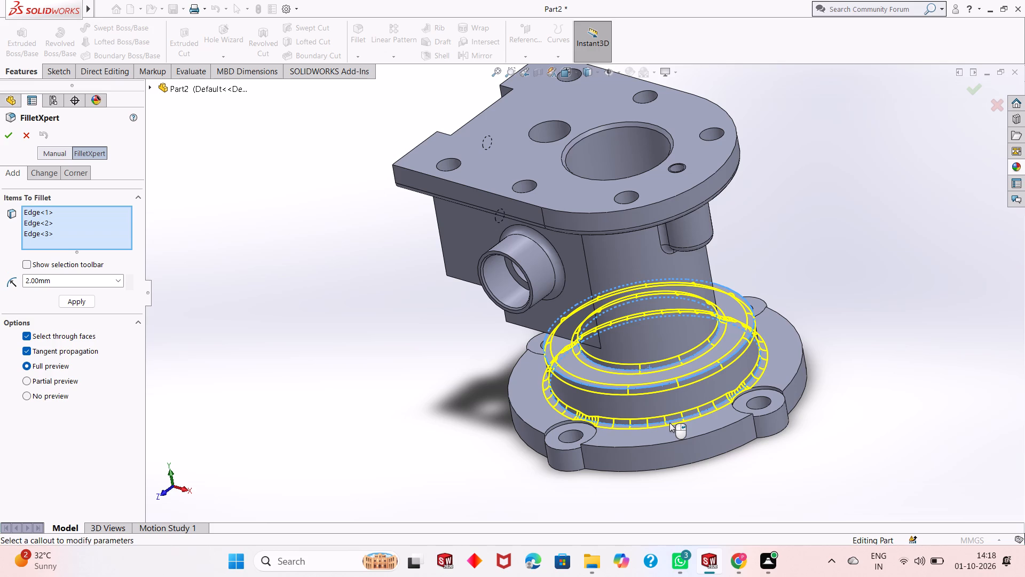
left_click(701, 436)
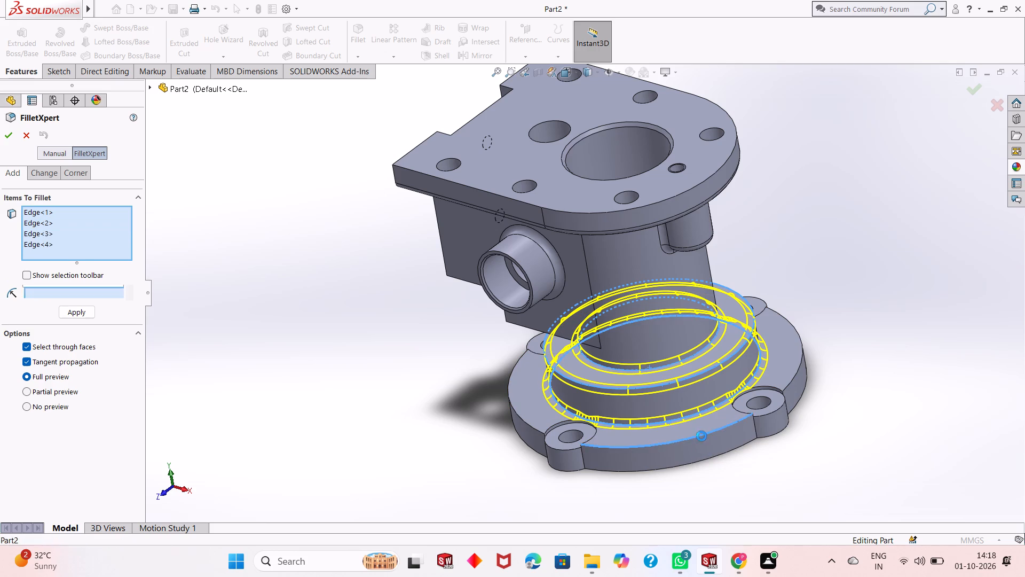
left_click(794, 375)
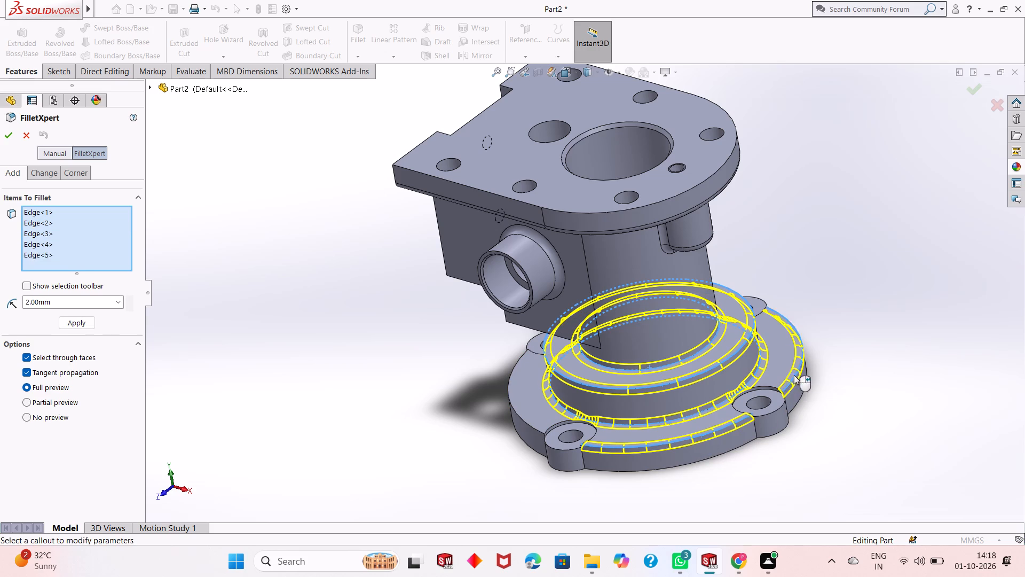
left_click(532, 427)
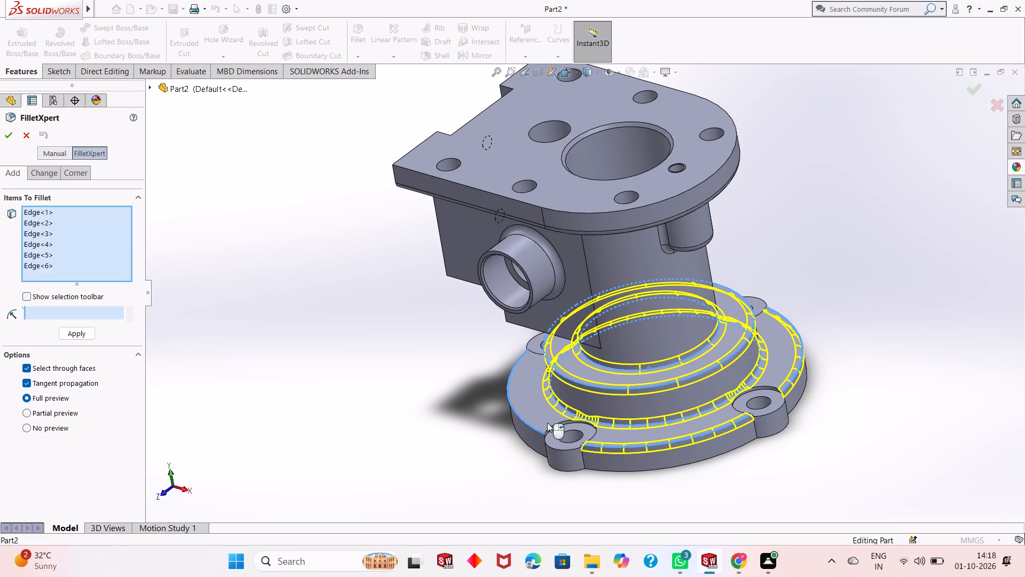
middle_click_drag(599, 406, 758, 461)
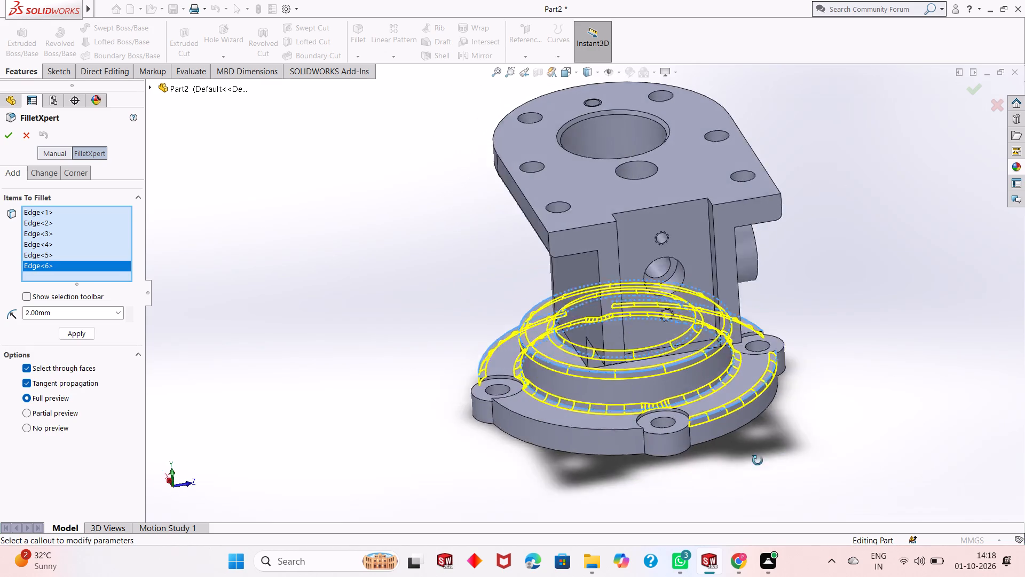
middle_click_drag(758, 461, 738, 476)
left_click(572, 436)
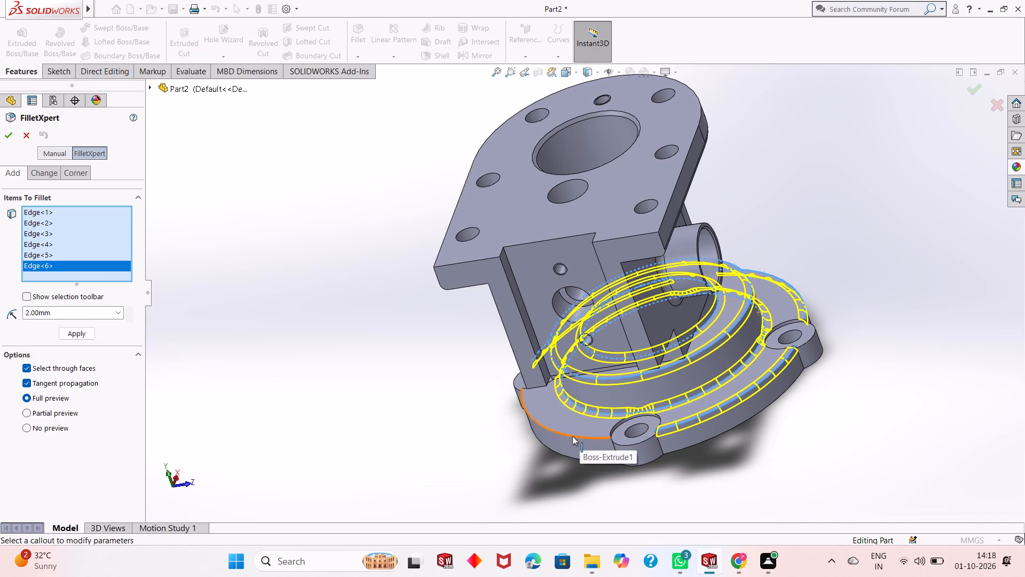
left_click(8, 135)
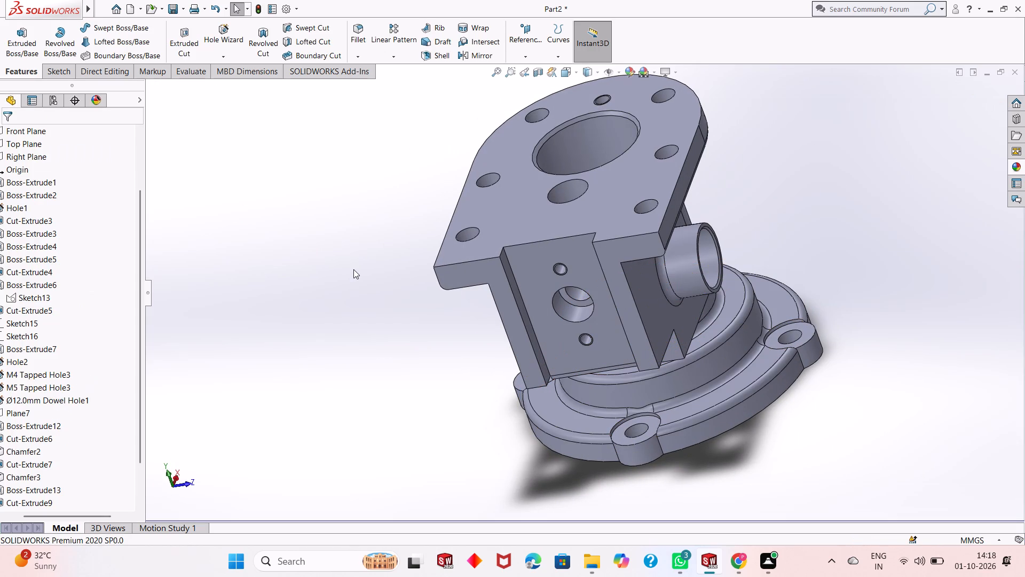
Examine the filleted base flange, collar, block face and side boss from several directions.
middle_click_drag(641, 409, 657, 396)
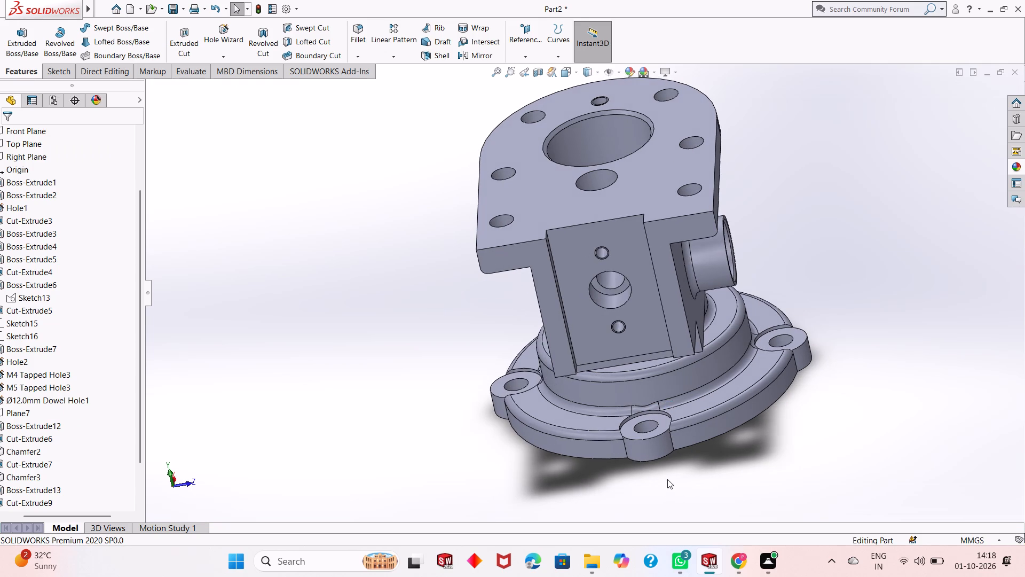
scroll(667, 479, "up", 1)
middle_click_drag(706, 437, 706, 462)
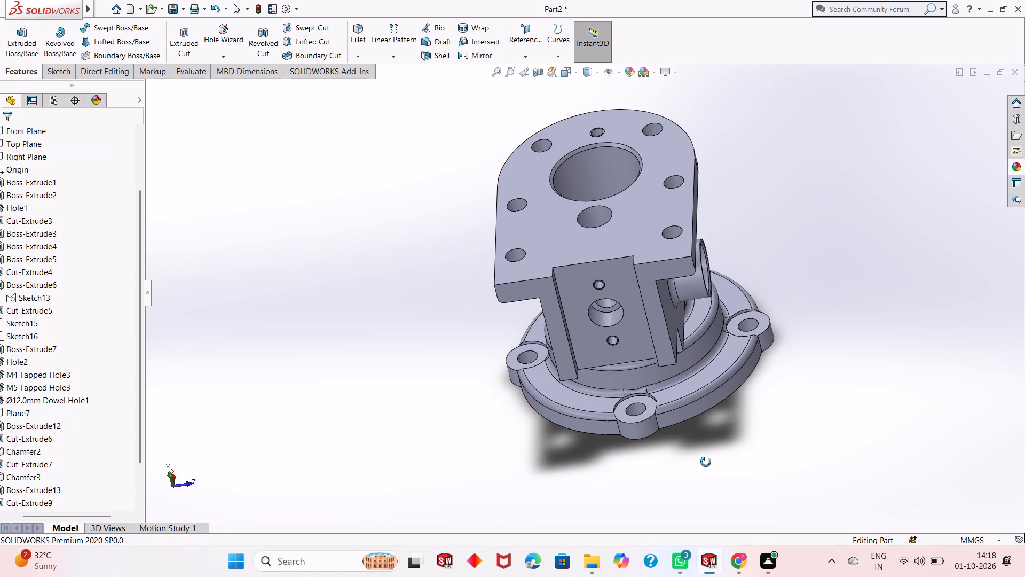
middle_click_drag(706, 462, 730, 402)
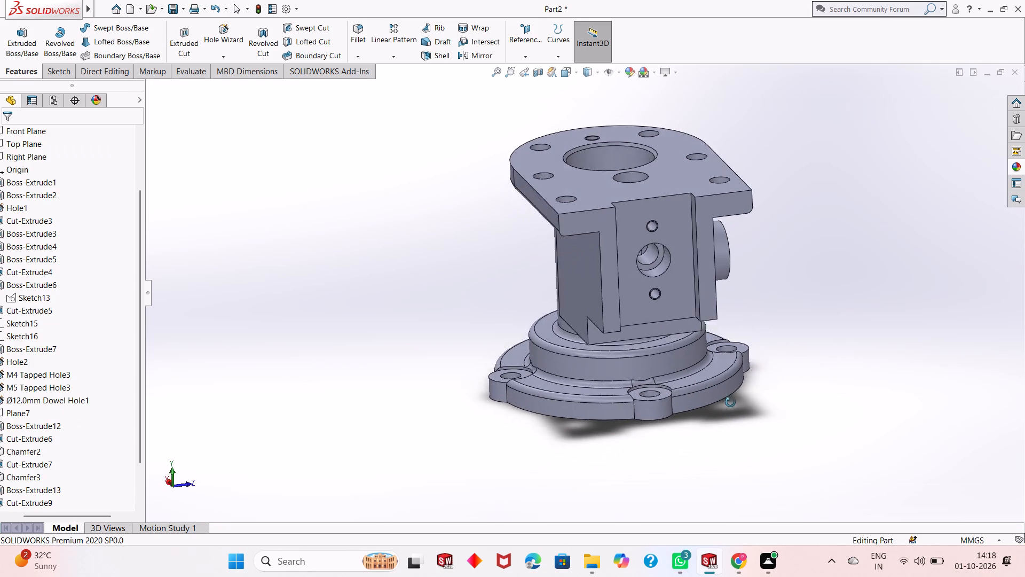
middle_click_drag(730, 402, 712, 466)
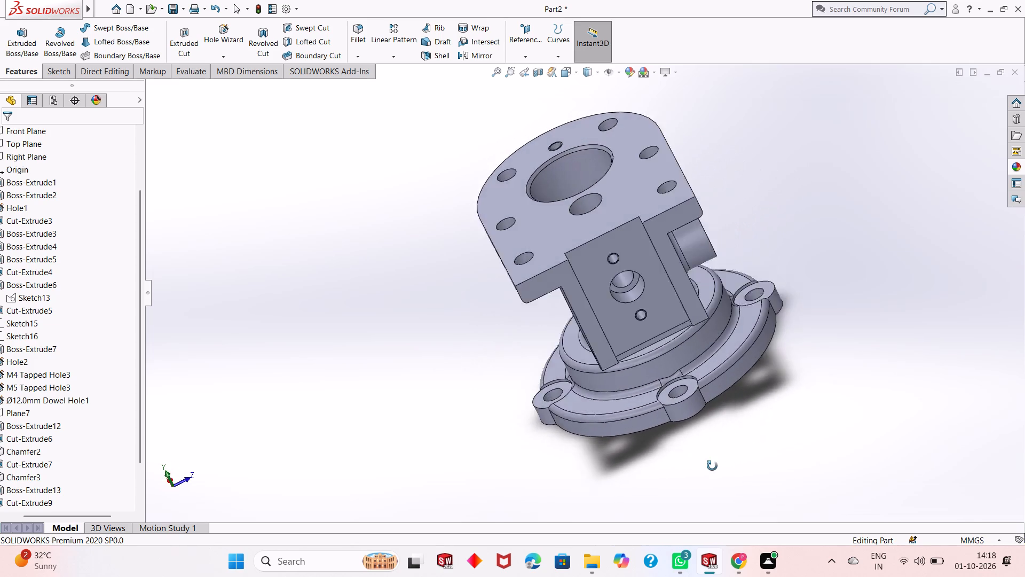
middle_click_drag(712, 466, 680, 486)
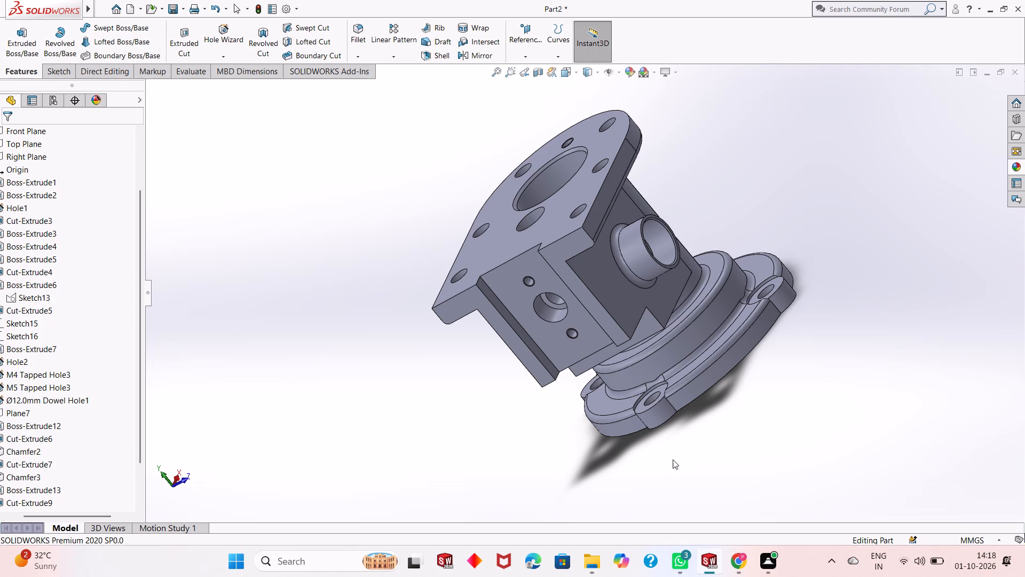
middle_click_drag(470, 374, 530, 285)
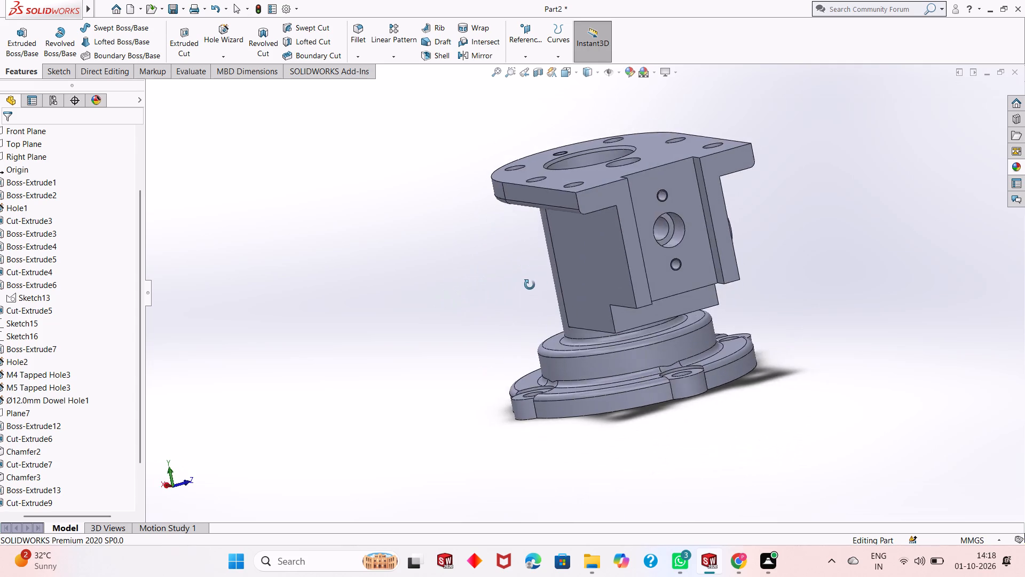
middle_click_drag(530, 285, 461, 332)
scroll(548, 191, "down", 2)
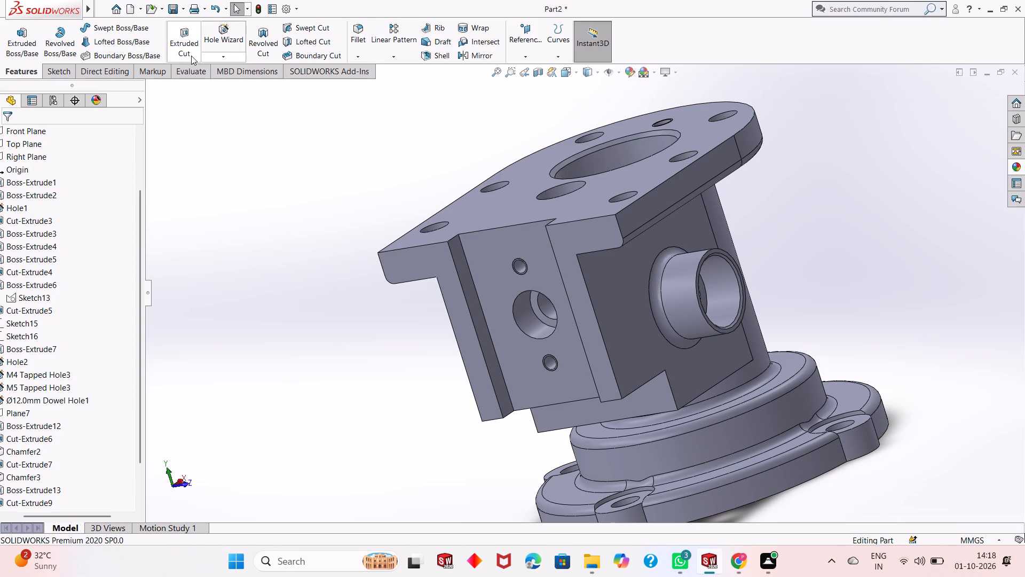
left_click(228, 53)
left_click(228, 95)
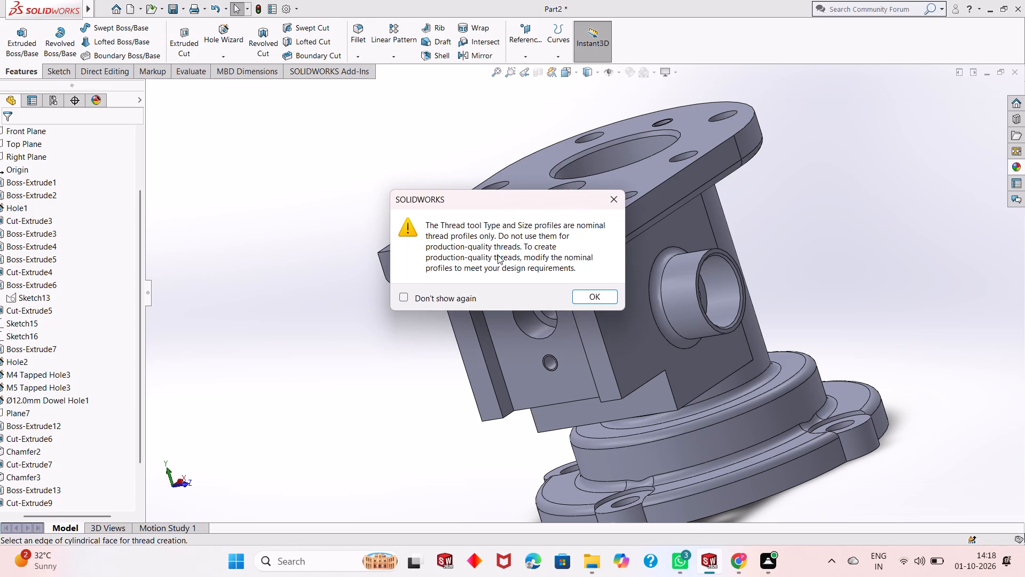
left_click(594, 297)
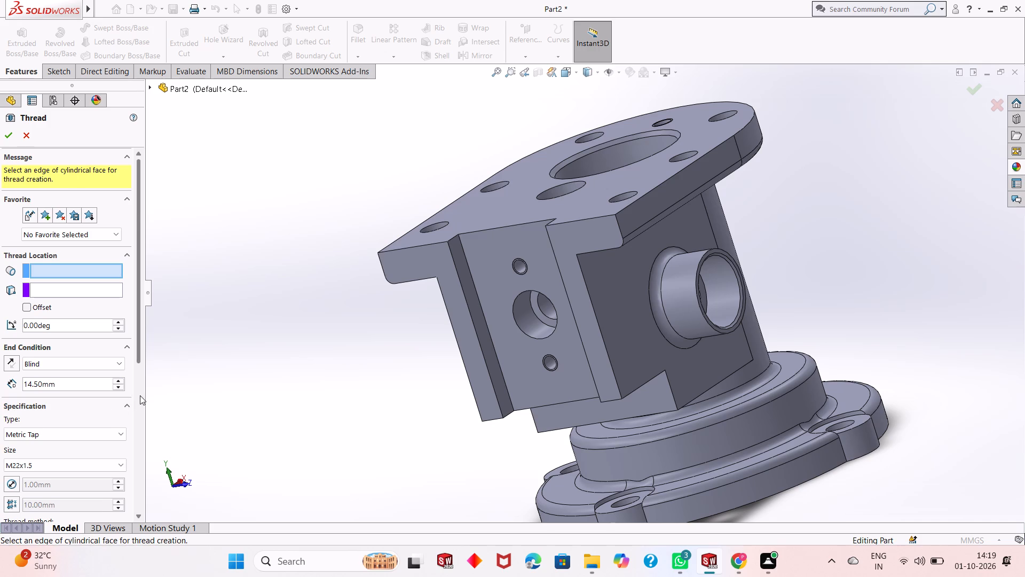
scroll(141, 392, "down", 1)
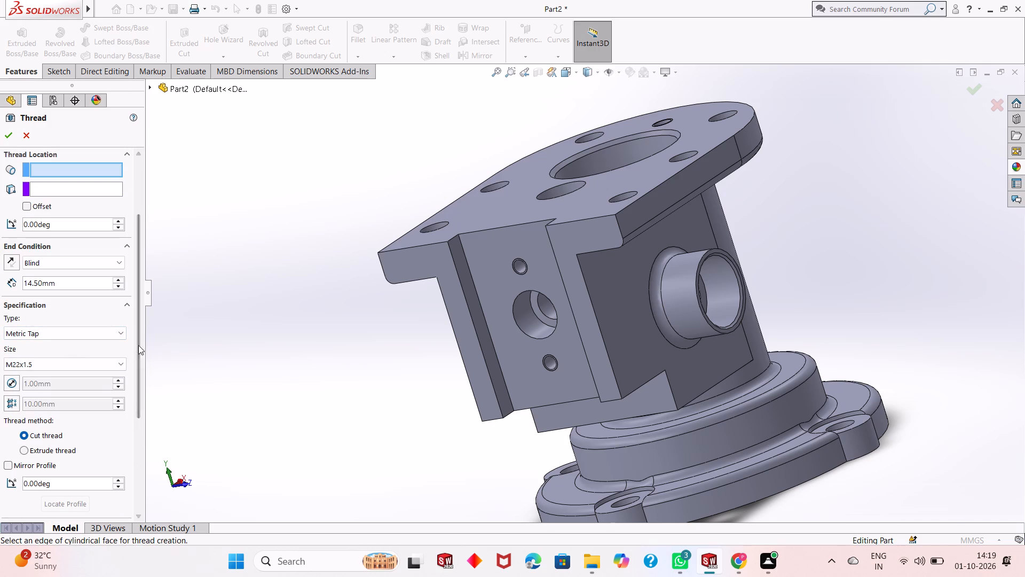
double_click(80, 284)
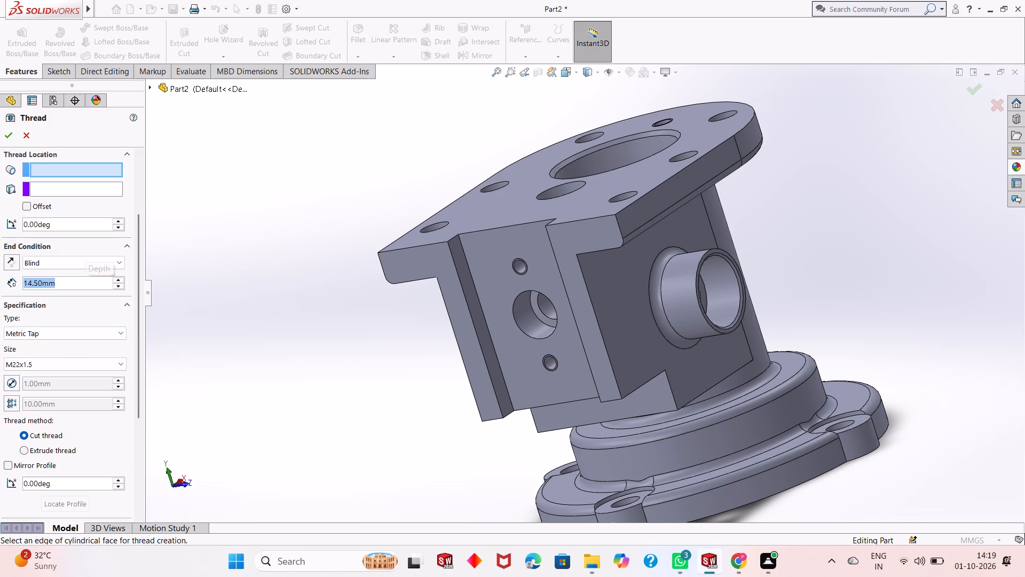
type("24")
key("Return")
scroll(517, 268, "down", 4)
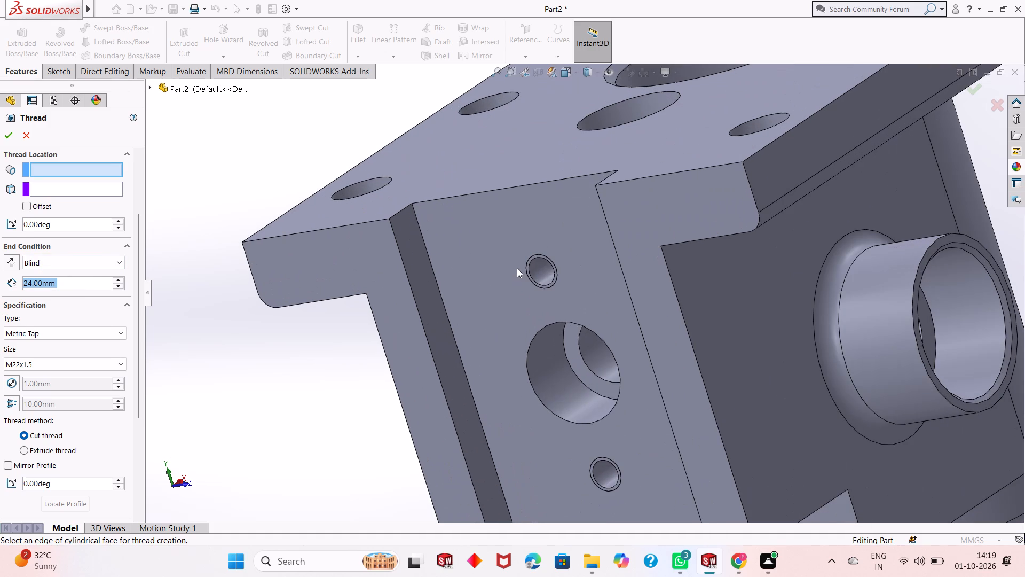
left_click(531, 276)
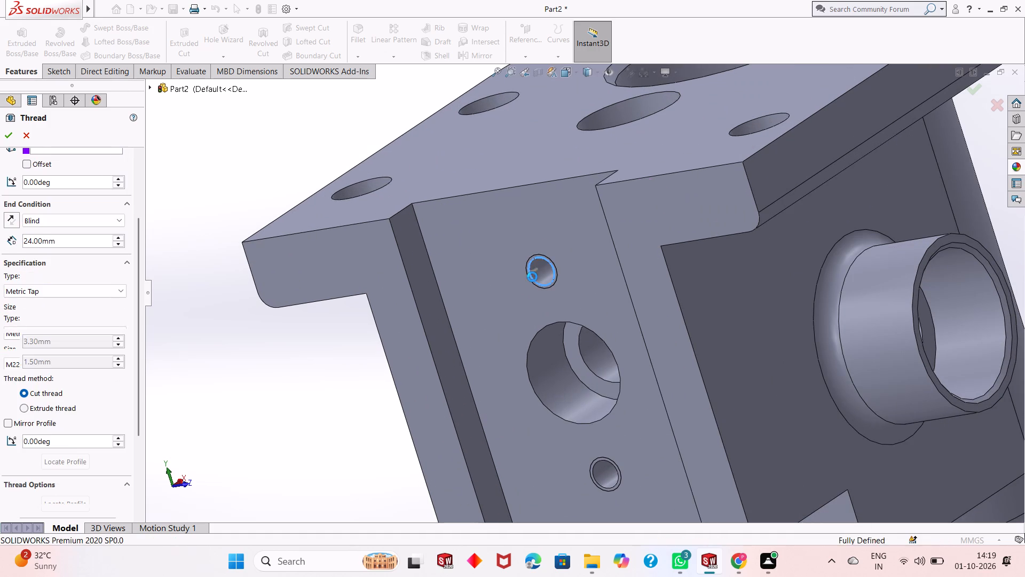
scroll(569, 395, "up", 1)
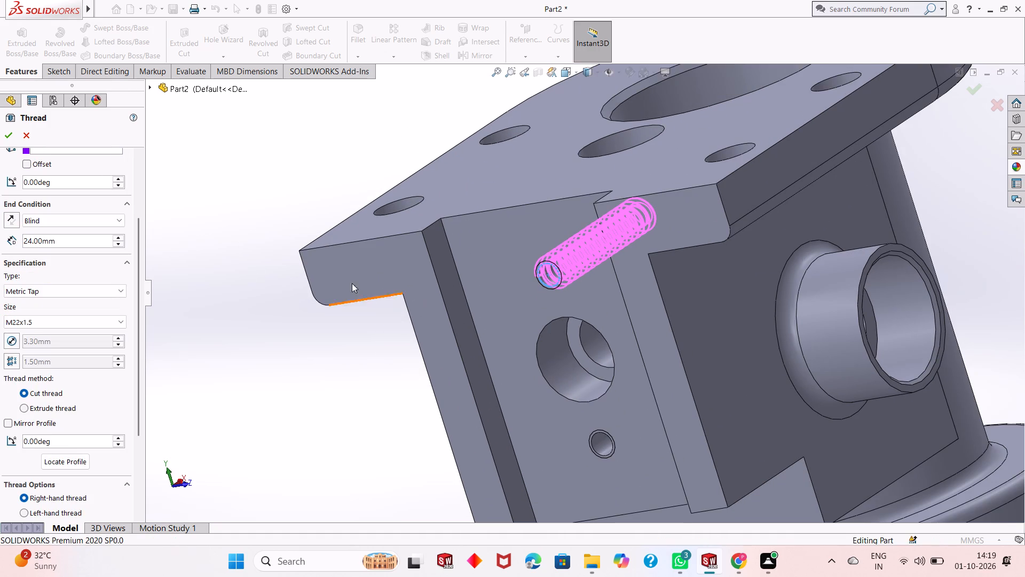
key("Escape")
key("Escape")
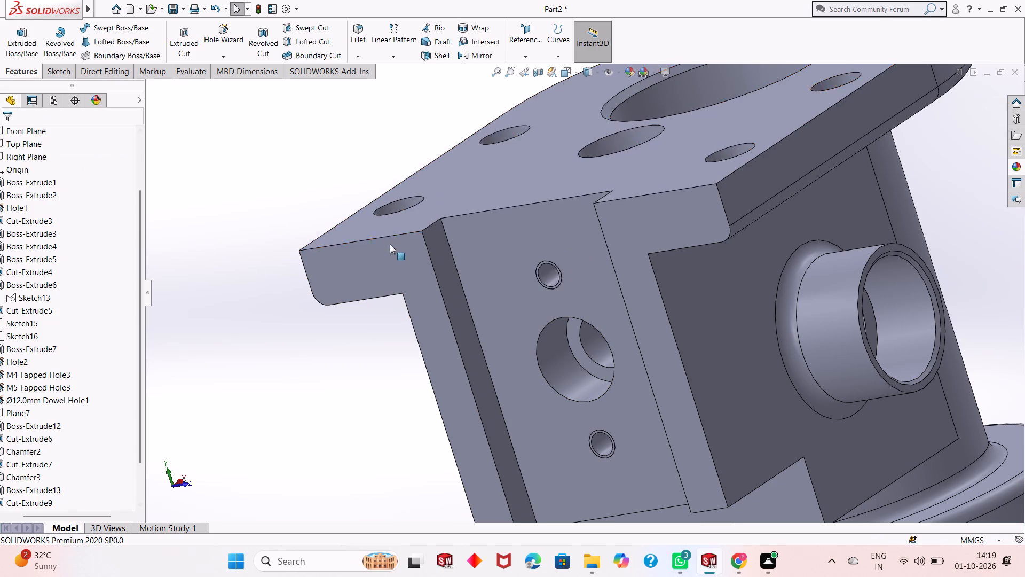
Examine the housing's block face, side boss and column from several directions.
scroll(390, 244, "up", 1)
scroll(608, 333, "up", 1)
middle_click_drag(589, 330, 438, 290)
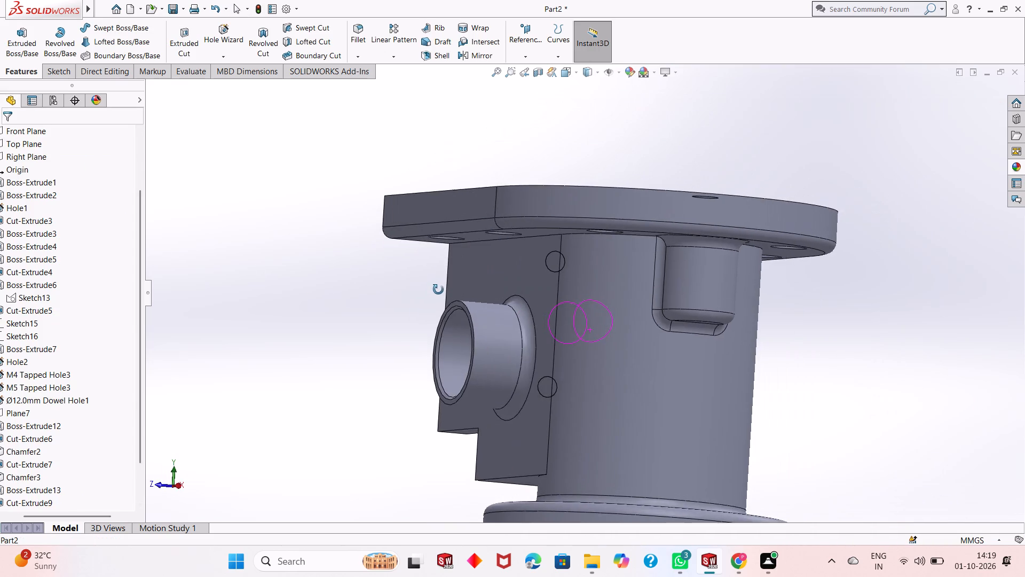
middle_click_drag(438, 290, 360, 308)
scroll(354, 309, "up", 4)
middle_click_drag(627, 409, 641, 403)
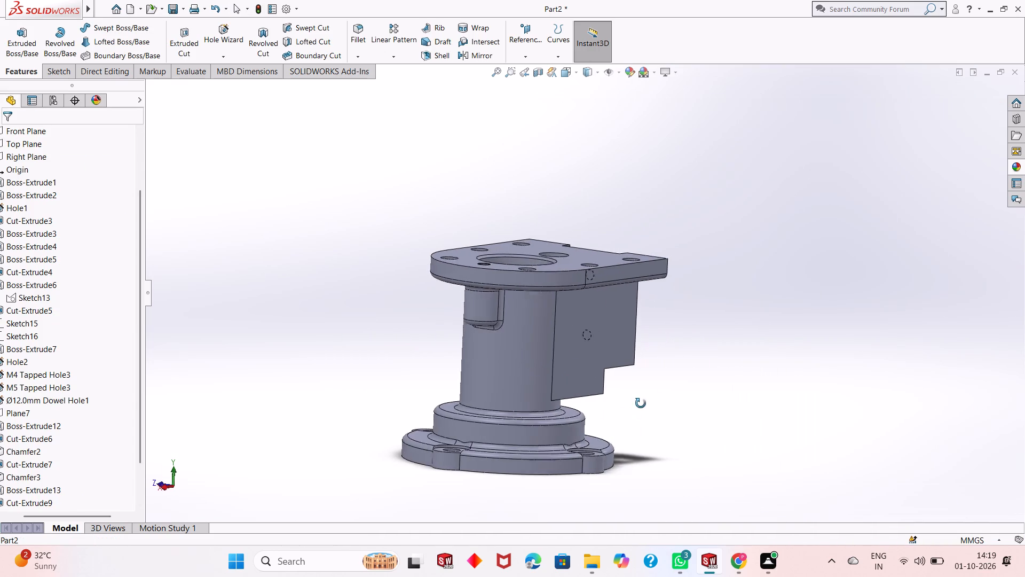
middle_click_drag(641, 403, 833, 354)
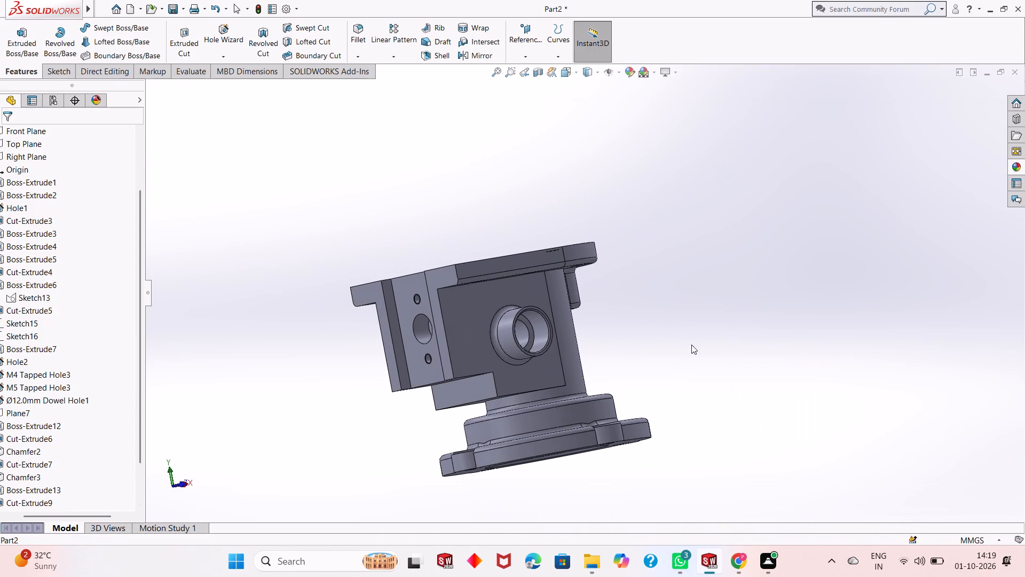
middle_click_drag(461, 337, 479, 353)
Cut a Metric Tap M1.2x0.25 thread with a 24 mm blind depth in the small hole above the block face's large bore.
scroll(474, 311, "down", 5)
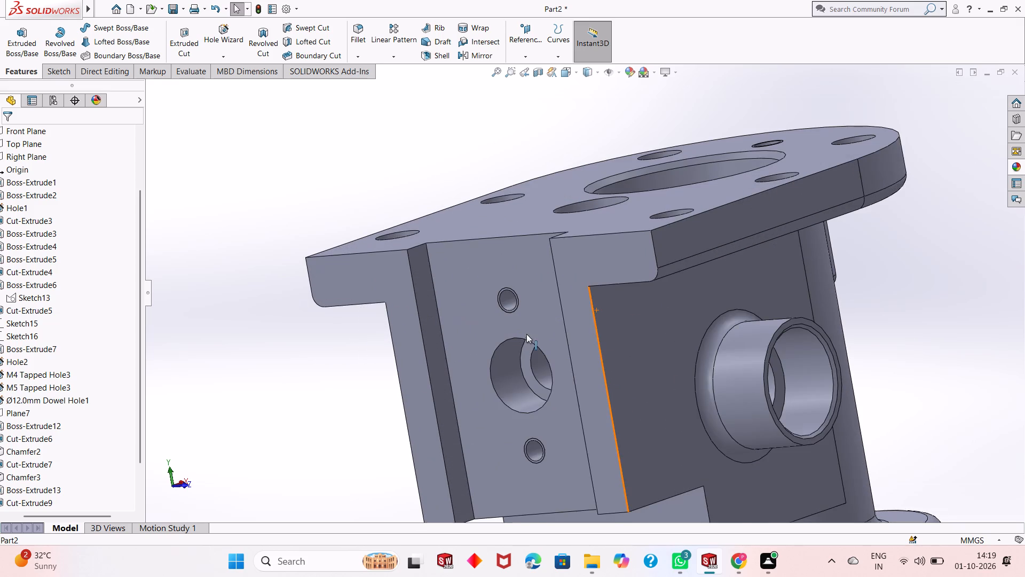
scroll(526, 334, "down", 1)
left_click(235, 56)
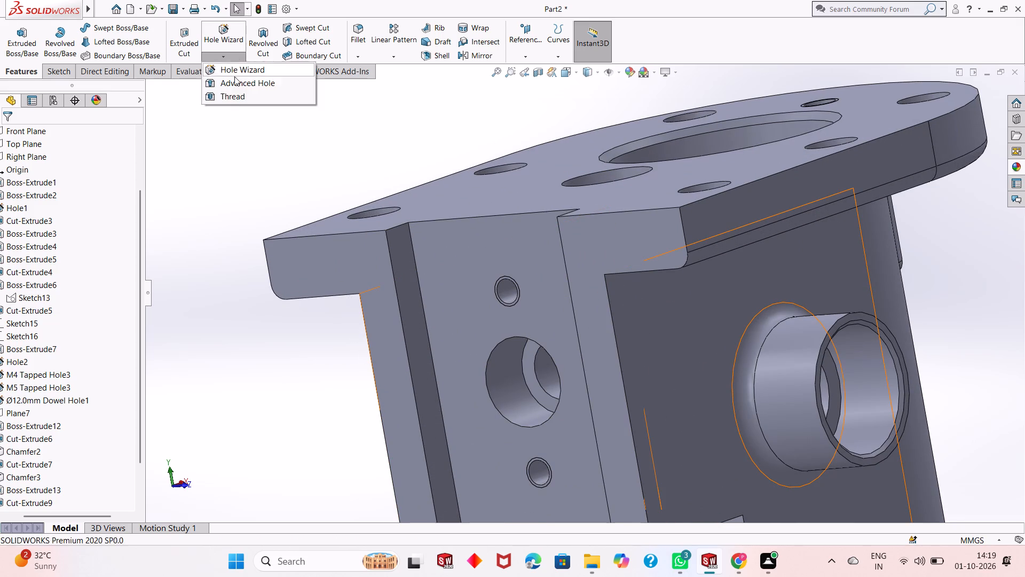
left_click(234, 96)
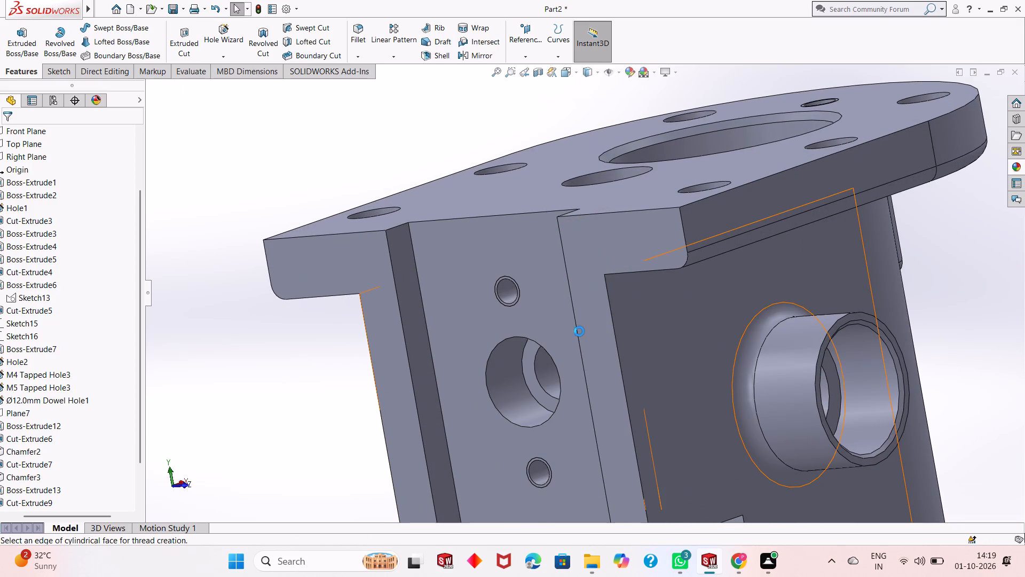
left_click(592, 295)
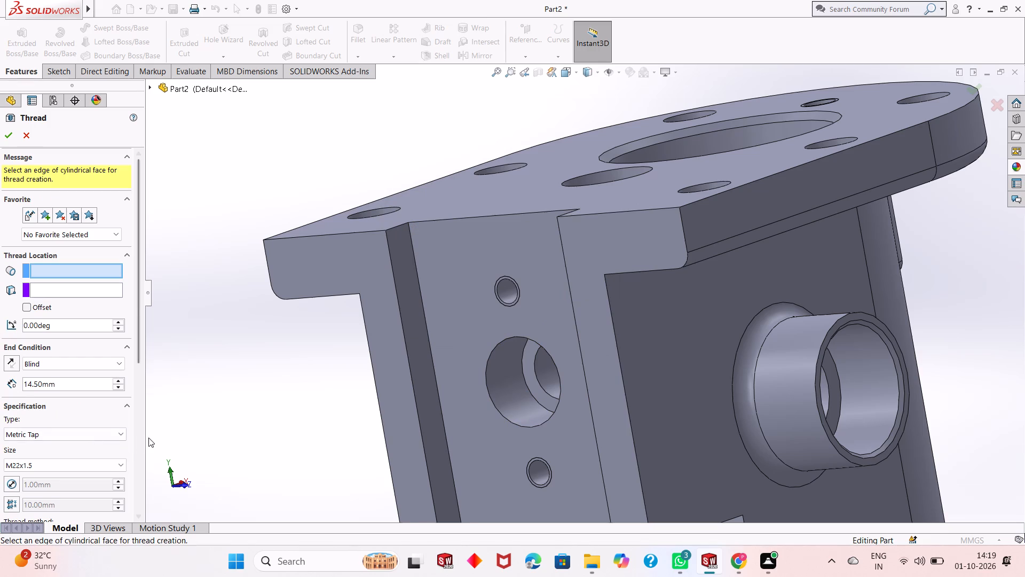
scroll(139, 435, "down", 4)
scroll(142, 367, "up", 2)
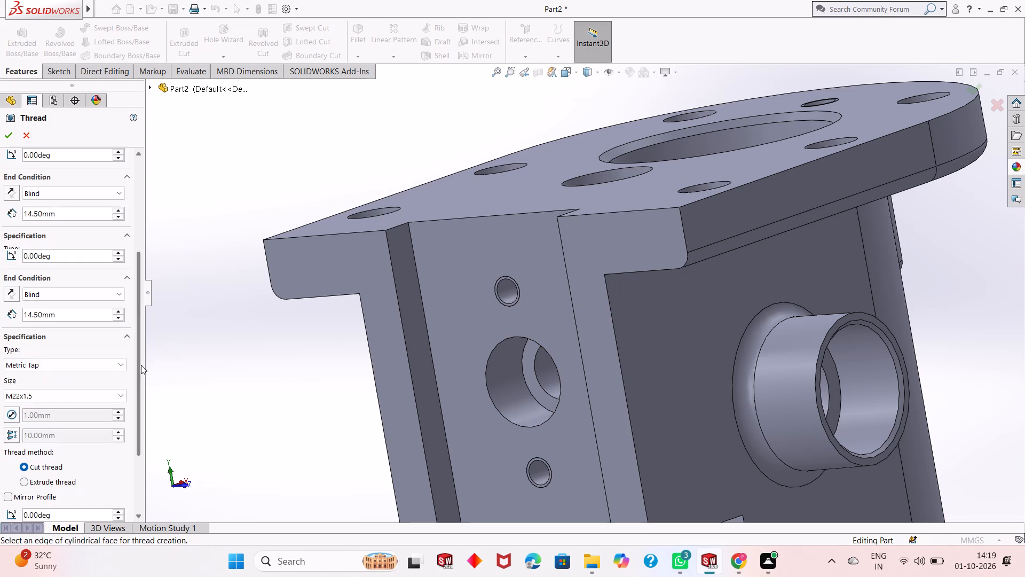
double_click(67, 313)
type("24")
key("Return")
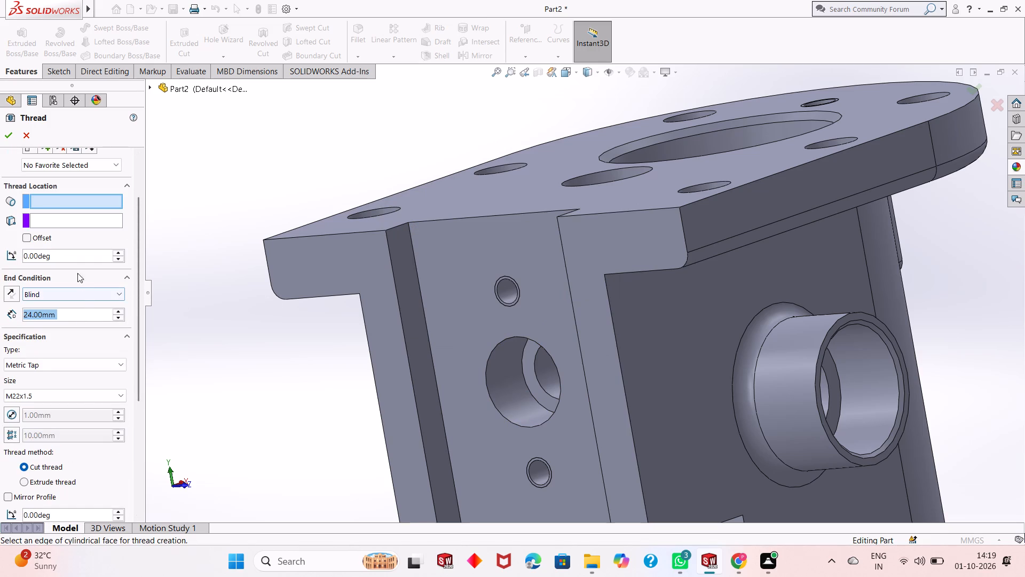
left_click(76, 394)
scroll(76, 256, "up", 3)
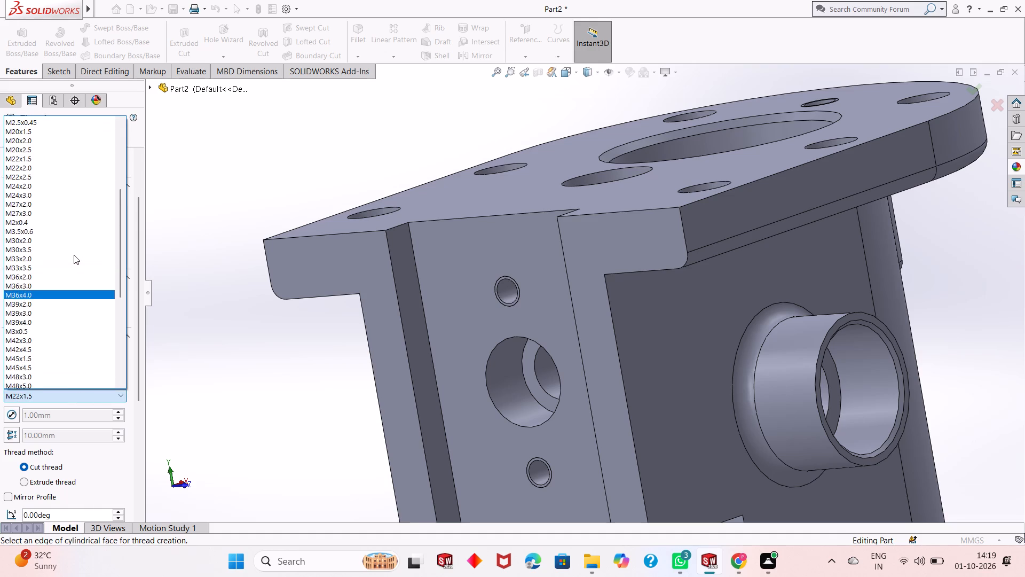
scroll(74, 255, "up", 13)
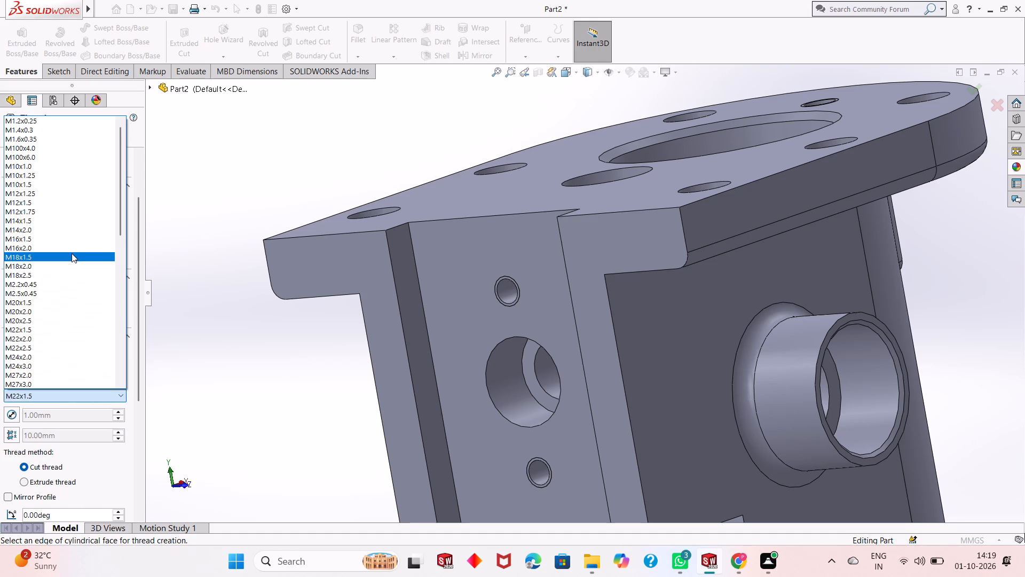
scroll(72, 253, "up", 3)
left_click(75, 119)
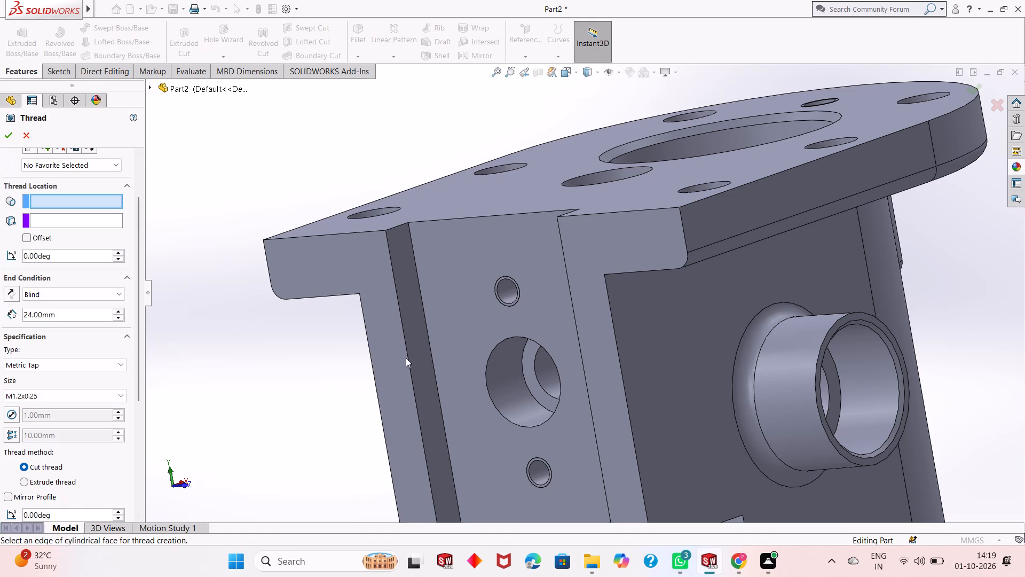
left_click(503, 301)
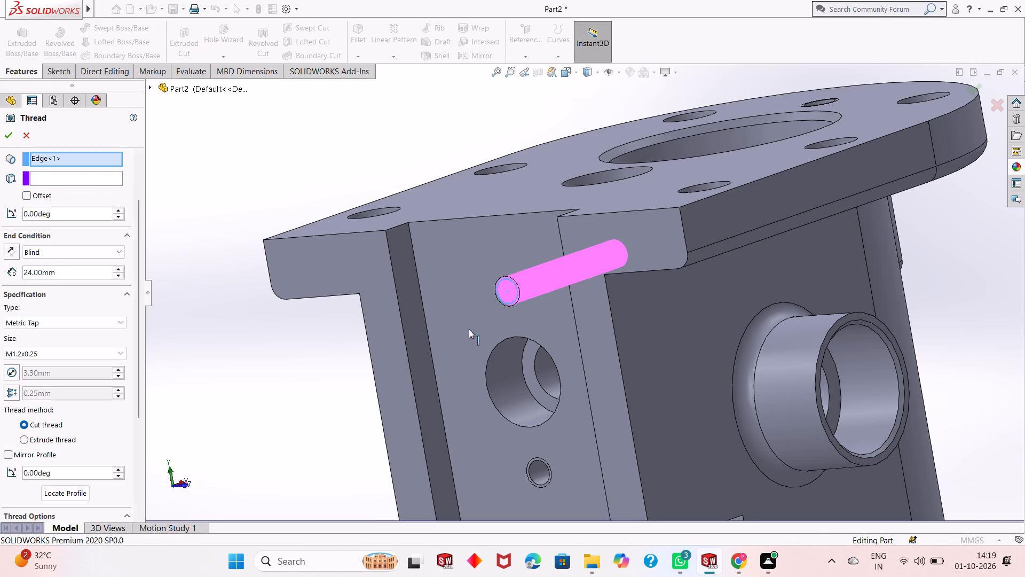
scroll(423, 358, "up", 2)
scroll(559, 444, "down", 3)
scroll(564, 399, "down", 1)
scroll(555, 394, "up", 2)
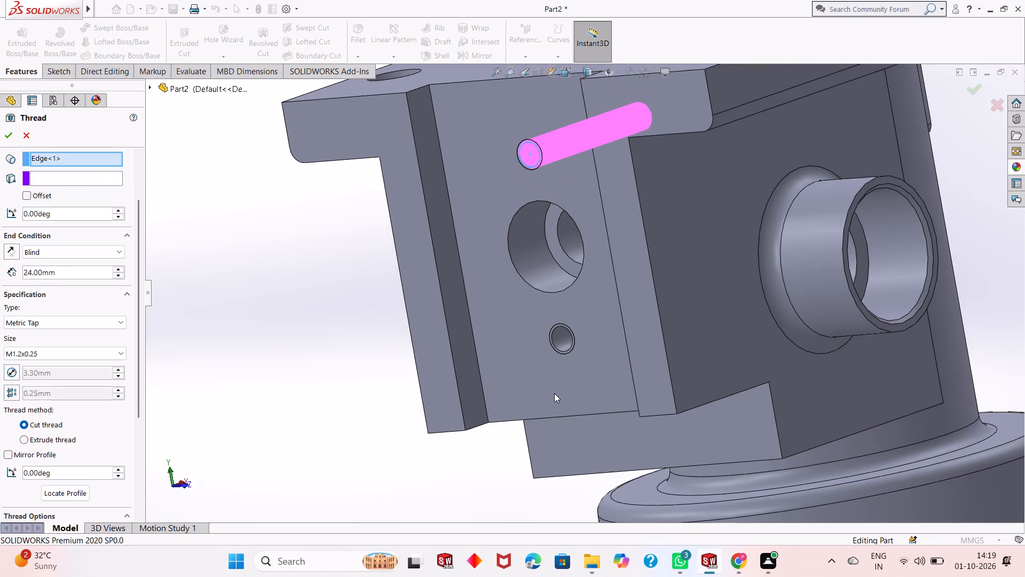
left_click(6, 137)
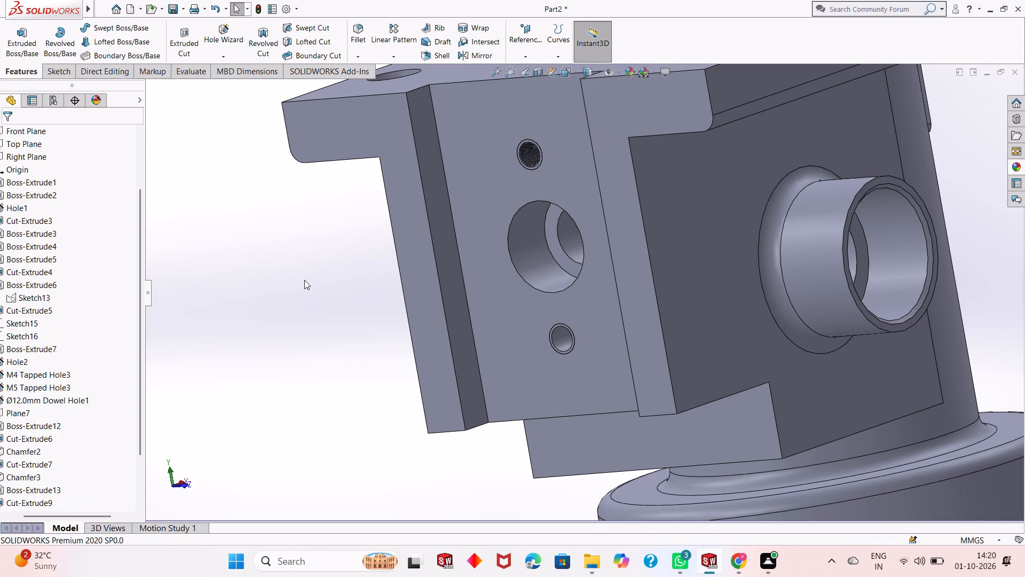
Cut a Metric Tap M1.2x0.25 thread, 24 mm blind, in the small hole below the block face's large bore.
scroll(498, 170, "down", 4)
scroll(570, 169, "down", 2)
scroll(490, 256, "up", 3)
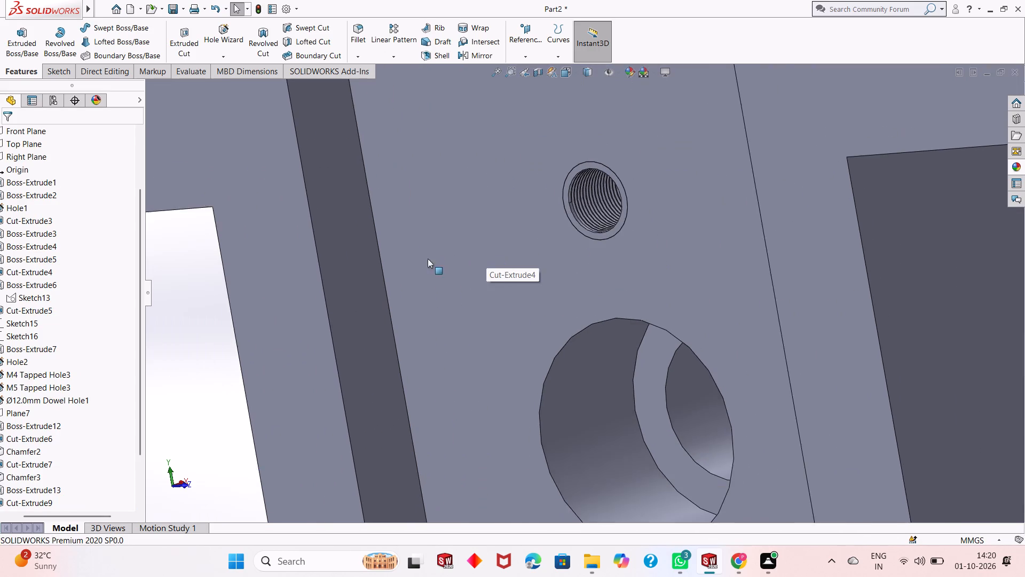
scroll(428, 259, "up", 3)
scroll(680, 418, "down", 3)
scroll(585, 455, "up", 2)
scroll(603, 447, "down", 2)
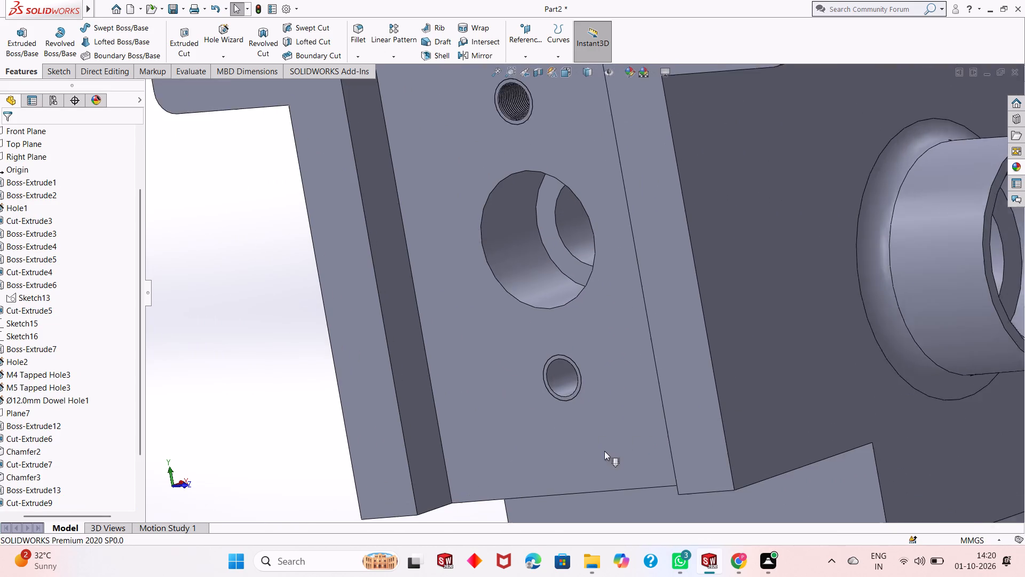
left_click(221, 57)
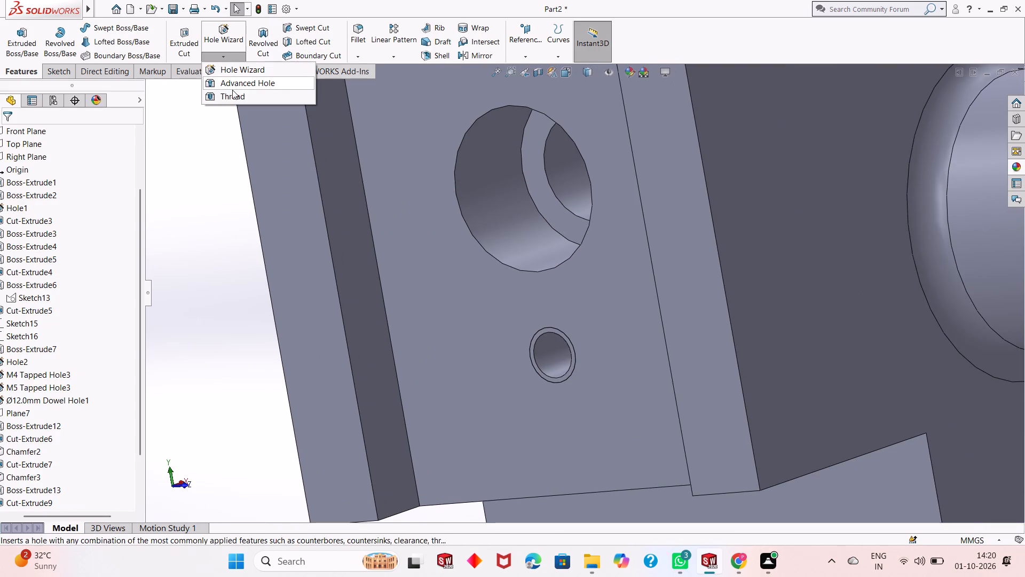
left_click(233, 95)
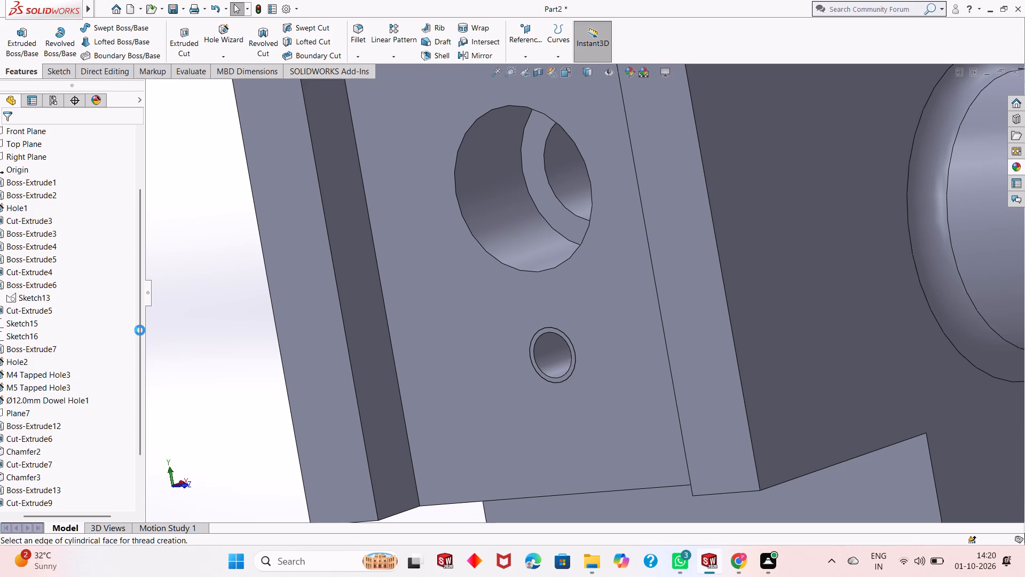
left_click(579, 297)
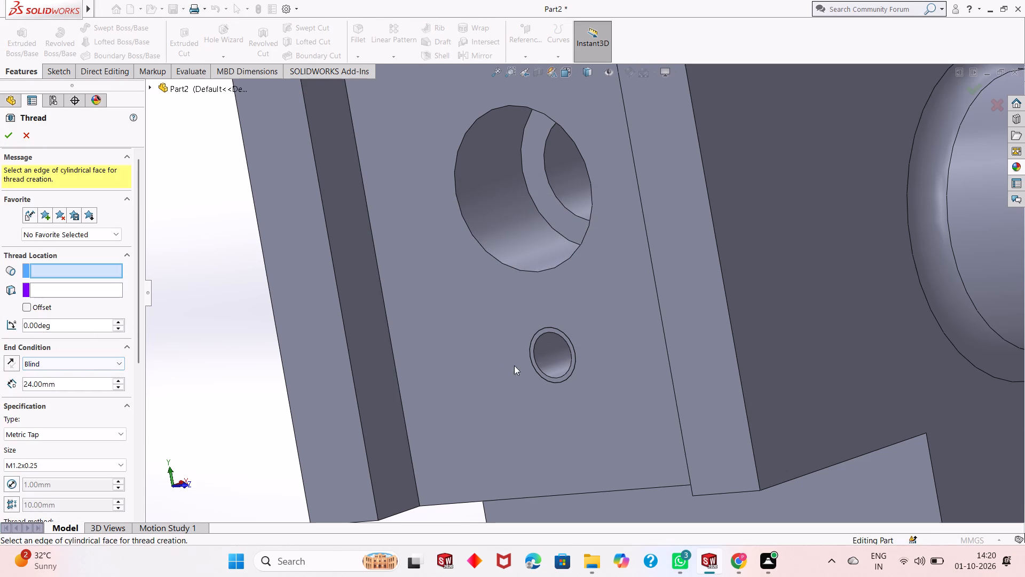
left_click(542, 372)
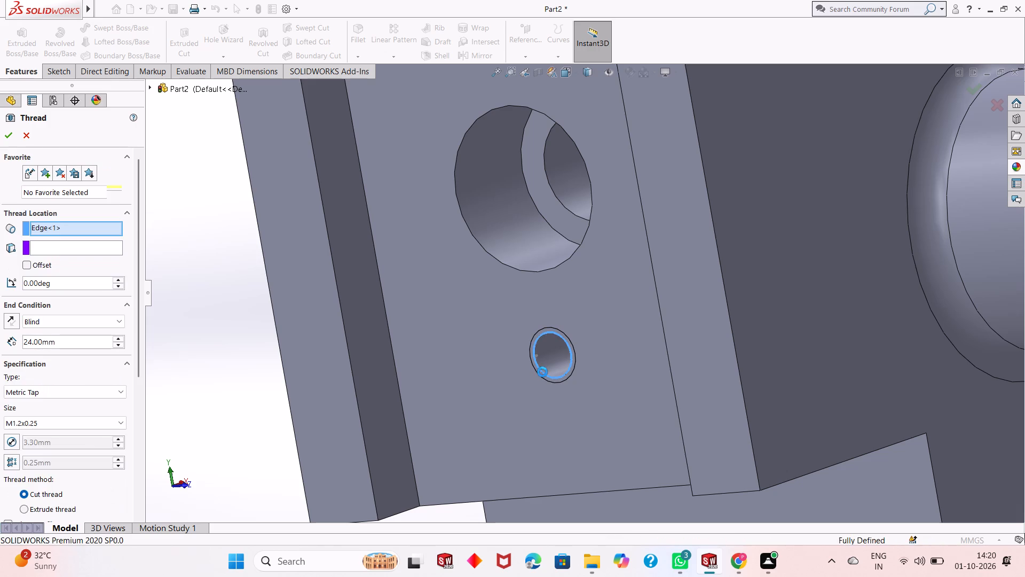
left_click(7, 134)
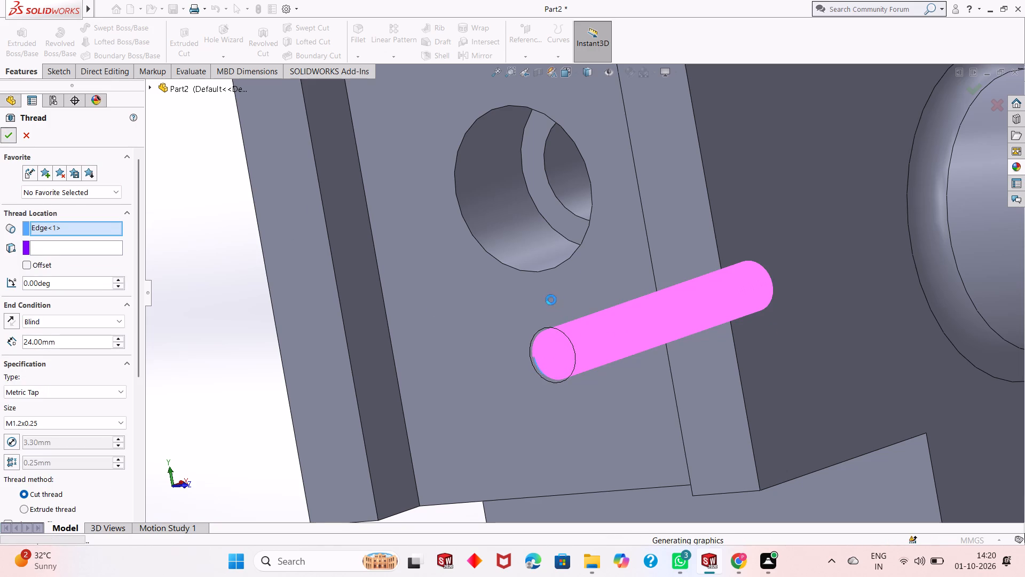
Examine both threaded holes in the block face in a section view through the Front Plane.
scroll(567, 284, "up", 3)
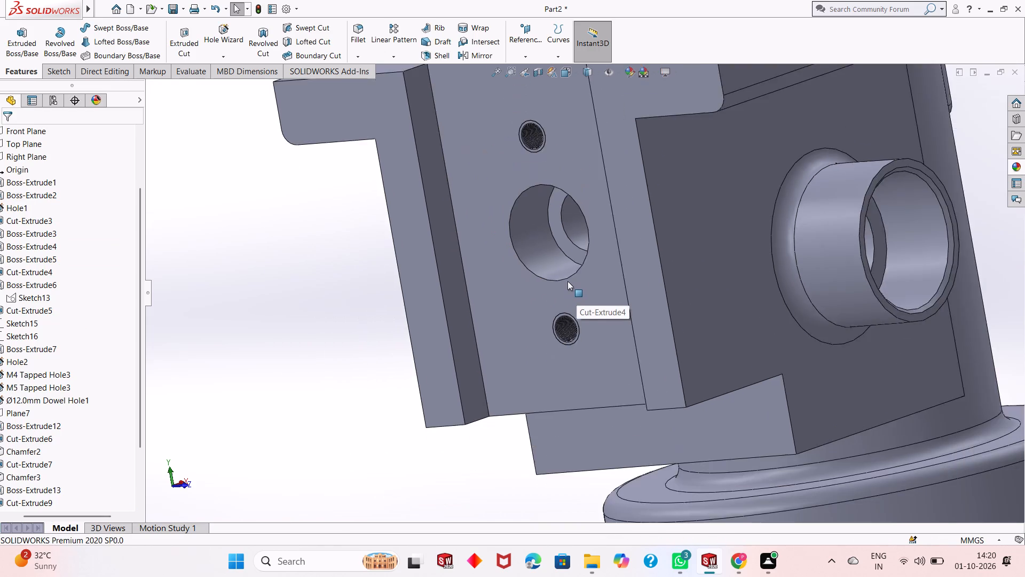
scroll(567, 281, "up", 2)
left_click(533, 71)
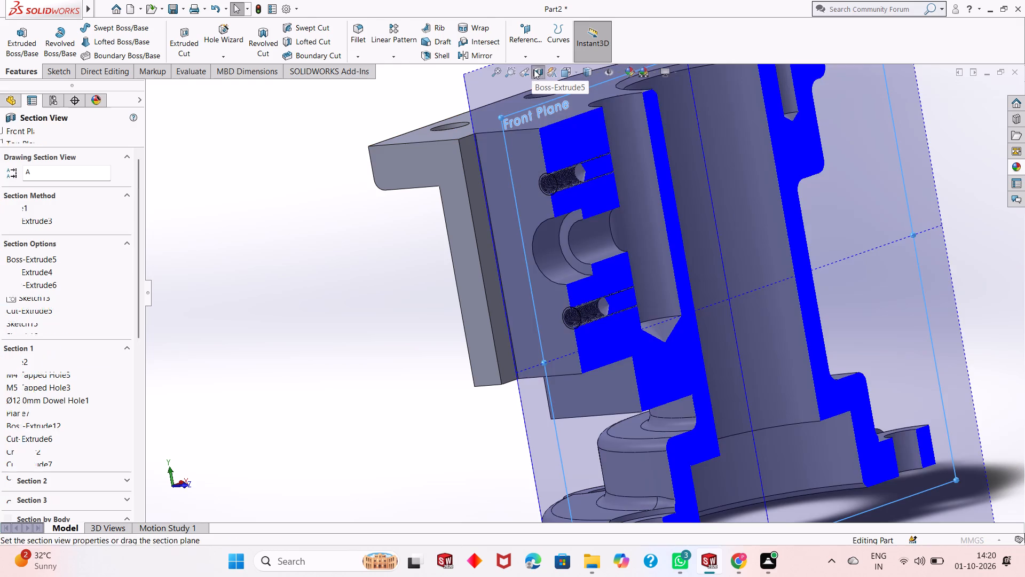
middle_click_drag(406, 223, 364, 246)
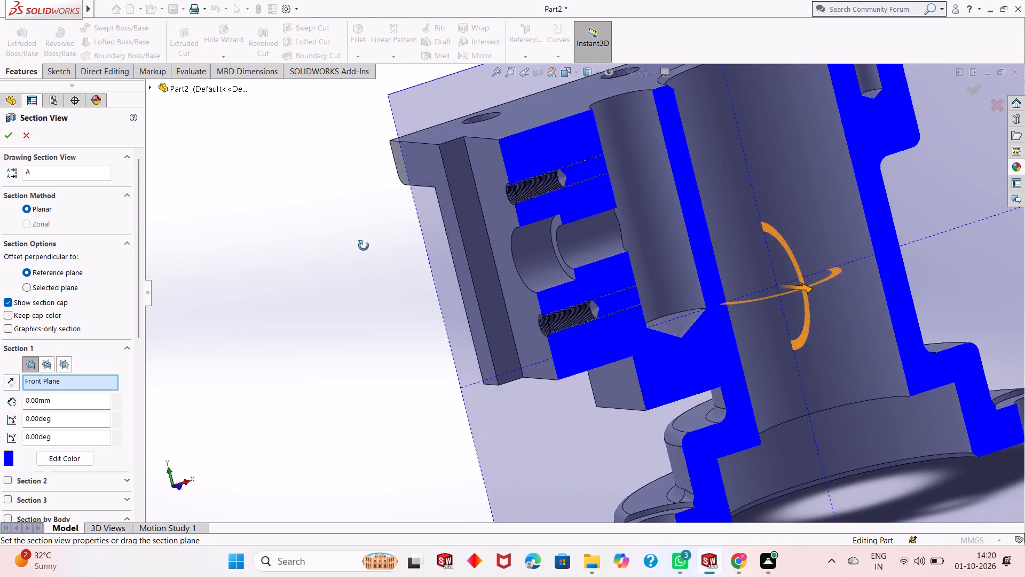
middle_click_drag(364, 246, 345, 252)
scroll(628, 182, "down", 3)
middle_click_drag(590, 259, 539, 285)
scroll(520, 197, "down", 7)
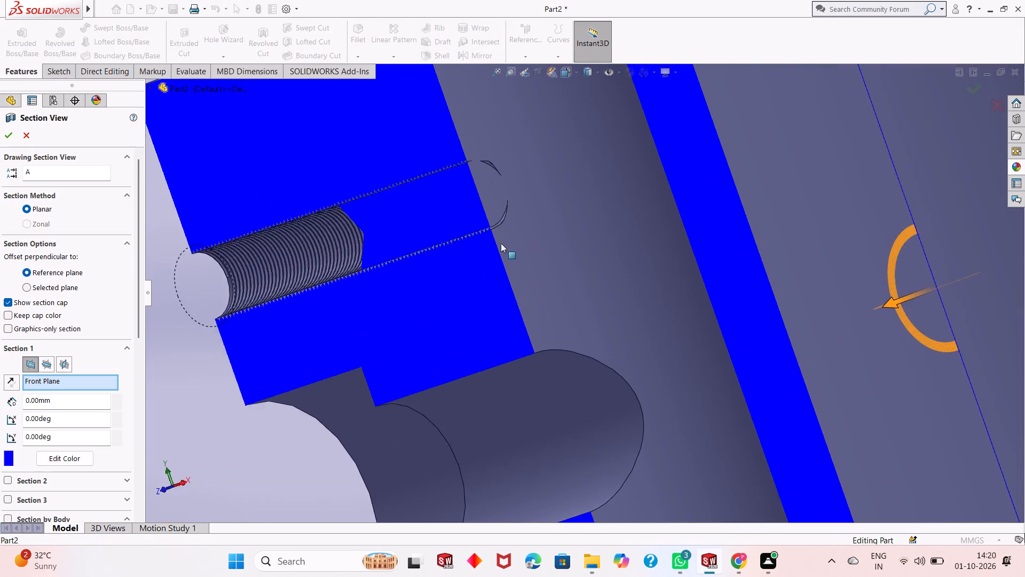
middle_click_drag(573, 276, 590, 306)
scroll(601, 277, "up", 3)
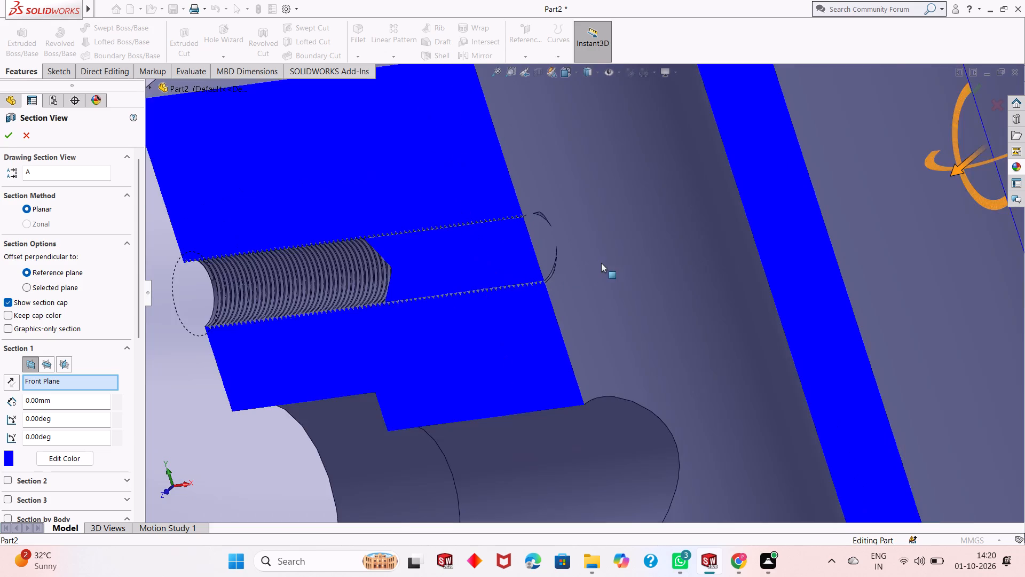
scroll(601, 263, "up", 7)
key("Escape")
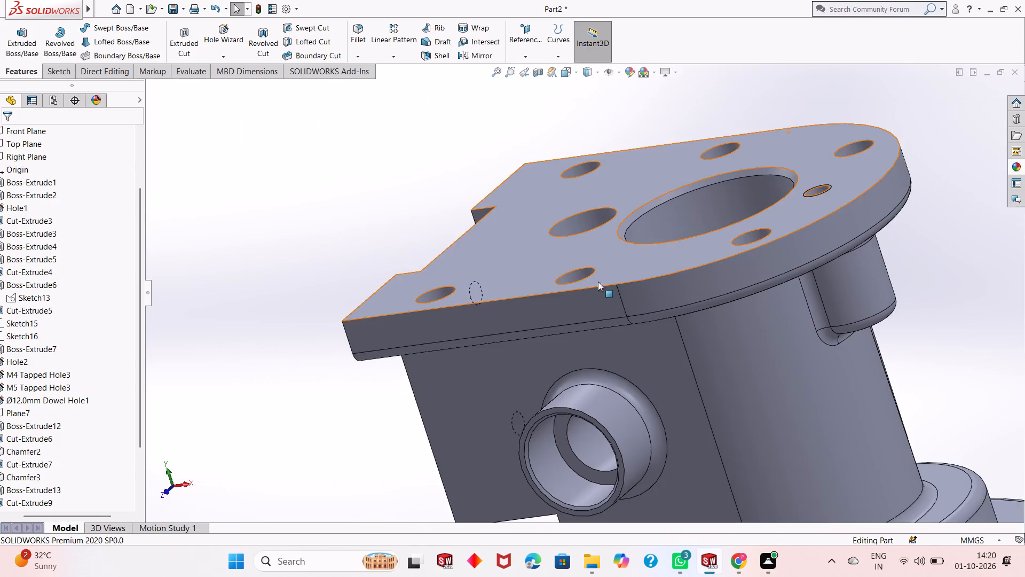
Cut a Metric Tap M1.2x0.25 thread, 18 mm blind, in the small flange hole between the main bore and the rounded end.
scroll(598, 295, "up", 1)
middle_click_drag(642, 229, 660, 334)
scroll(825, 289, "down", 1)
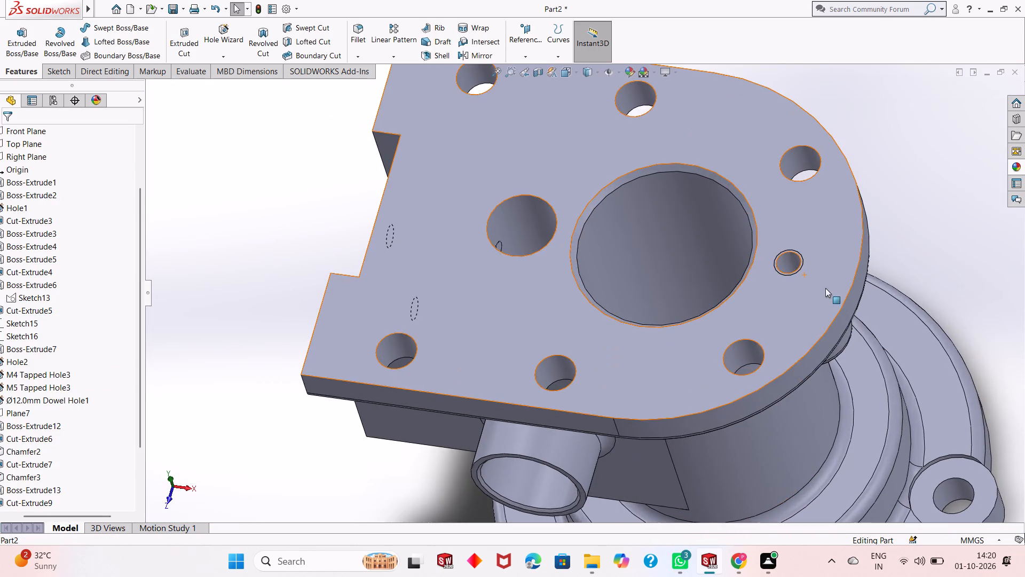
scroll(818, 275, "down", 3)
left_click(214, 57)
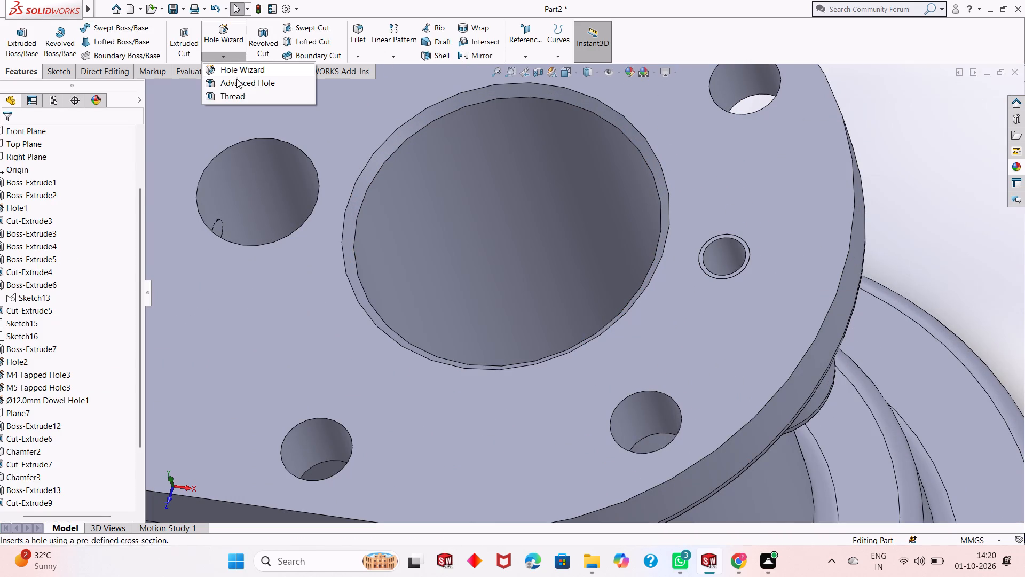
left_click(241, 95)
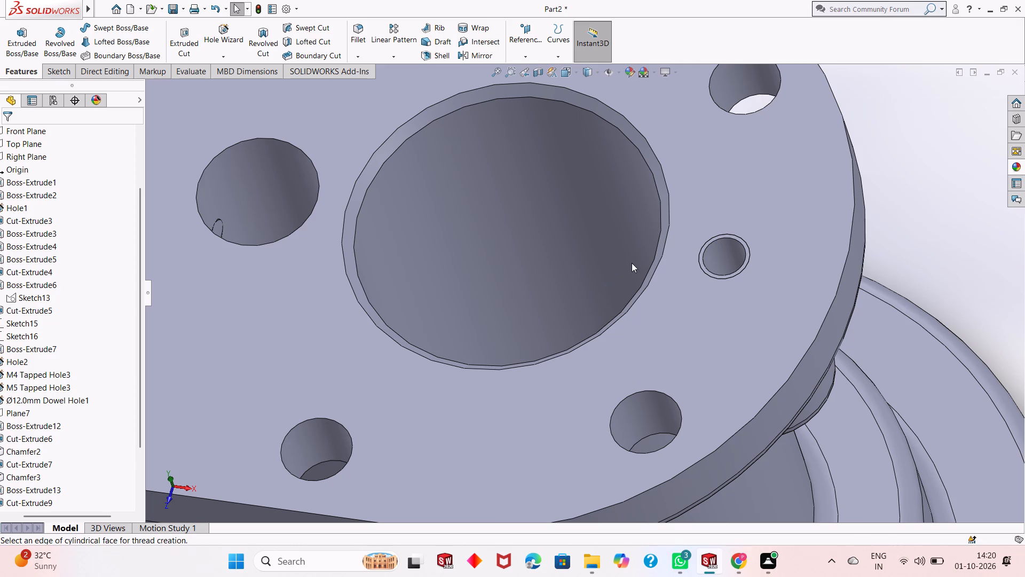
left_click(587, 302)
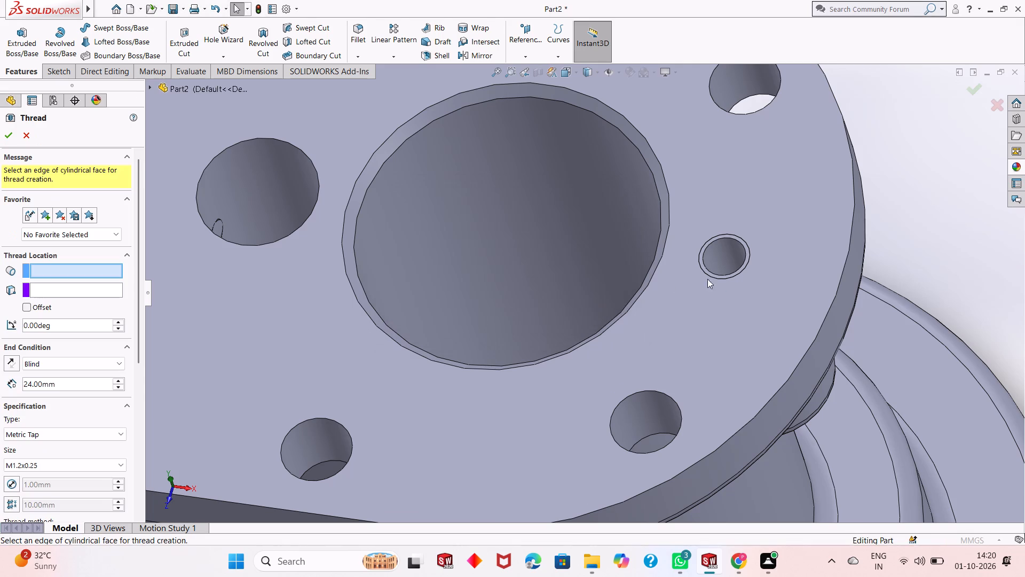
left_click(718, 275)
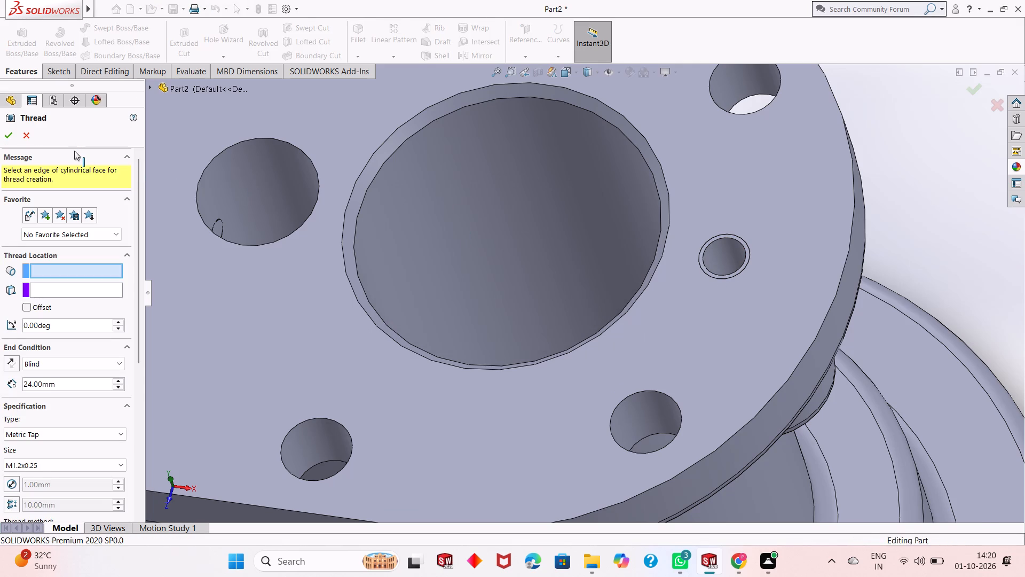
middle_click_drag(527, 371, 535, 342)
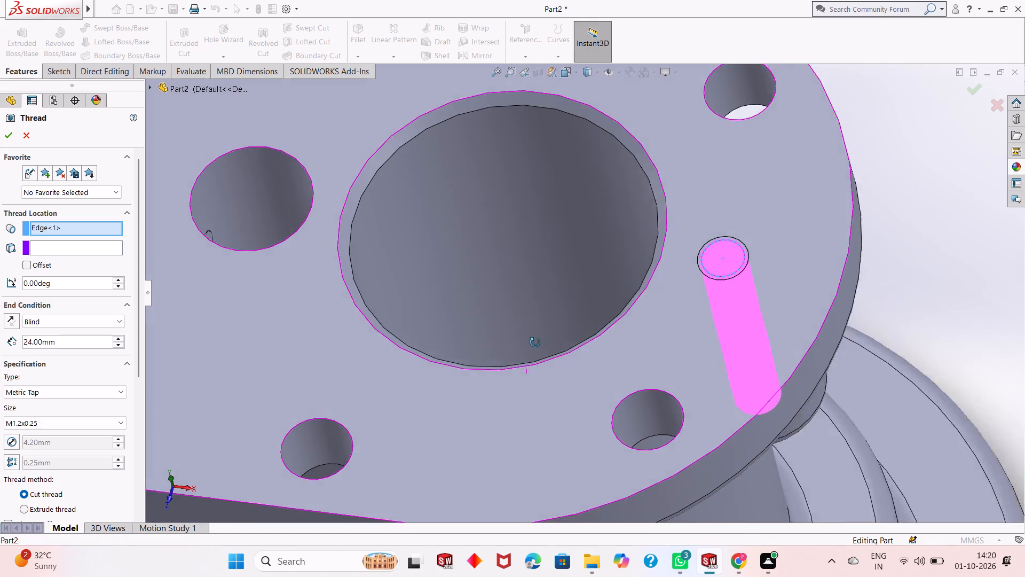
middle_click_drag(535, 342, 544, 278)
scroll(562, 410, "up", 3)
middle_click_drag(672, 464, 672, 427)
scroll(658, 404, "down", 1)
double_click(68, 339)
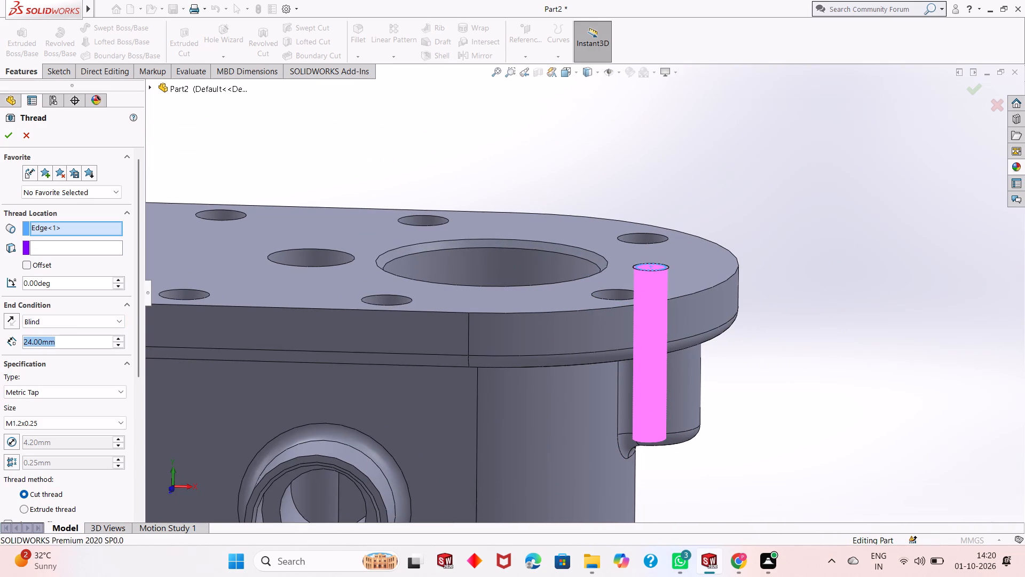
type("18")
key("Return")
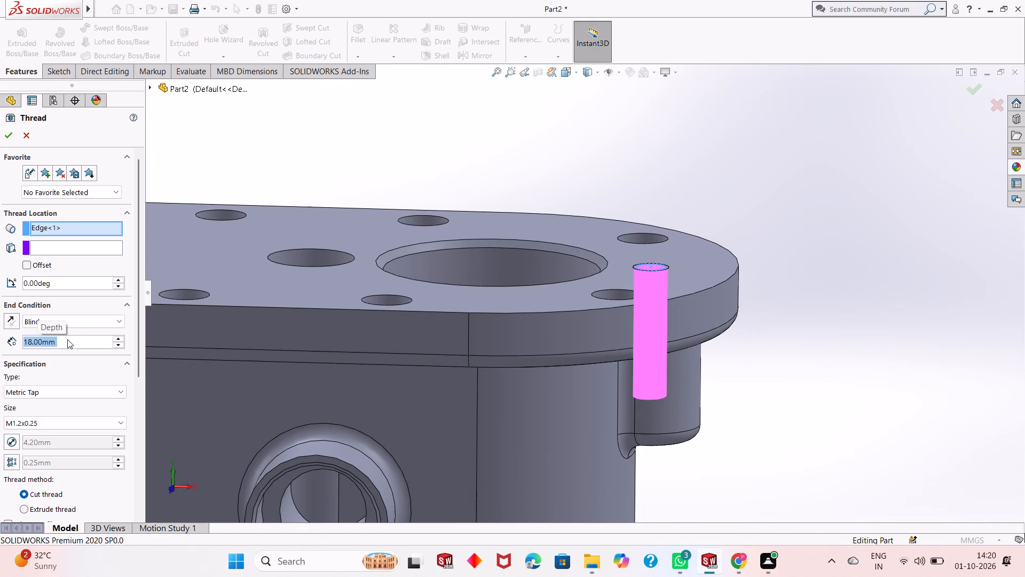
left_click(5, 127)
left_click(7, 139)
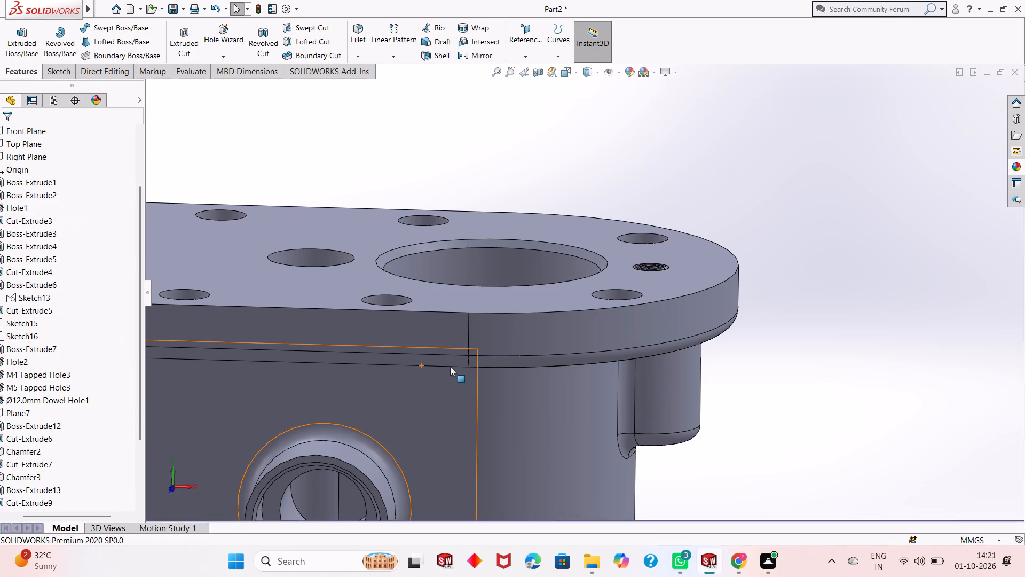
Check the flange-hole thread in a Front Plane section and set its blind depth to 13 mm.
scroll(450, 367, "up", 2)
left_click(542, 76)
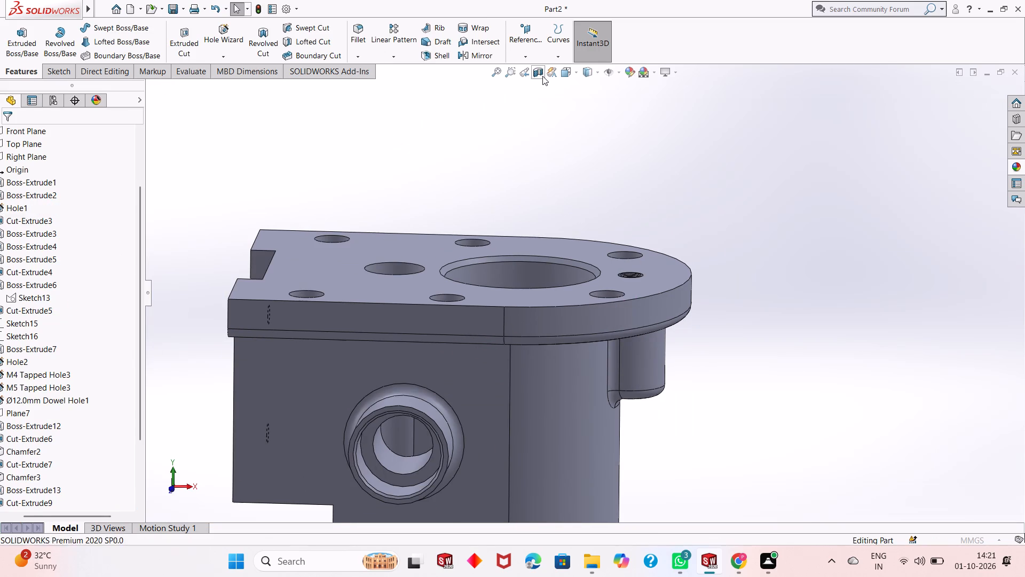
scroll(635, 340, "down", 2)
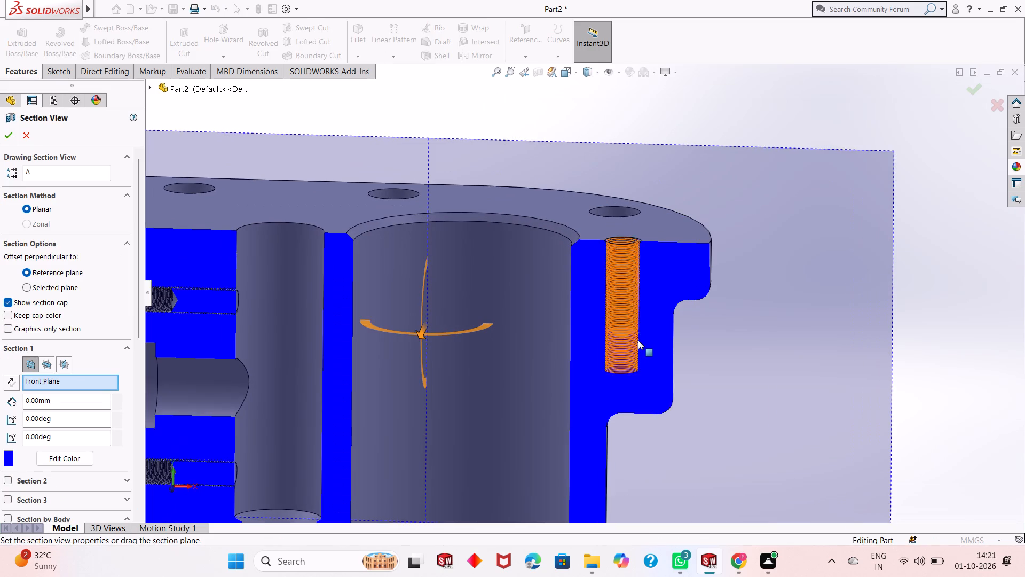
scroll(638, 340, "up", 2)
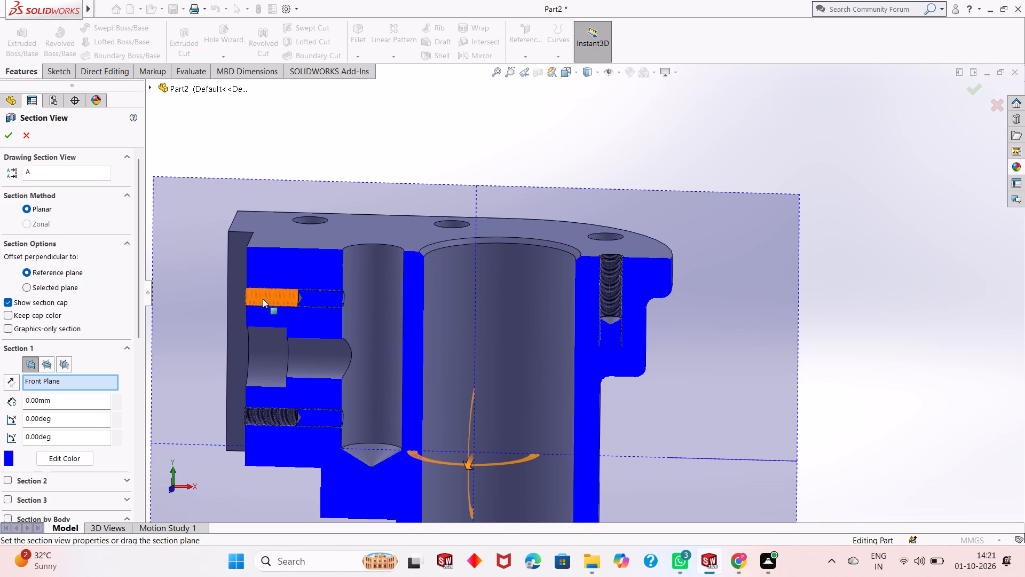
key("Escape")
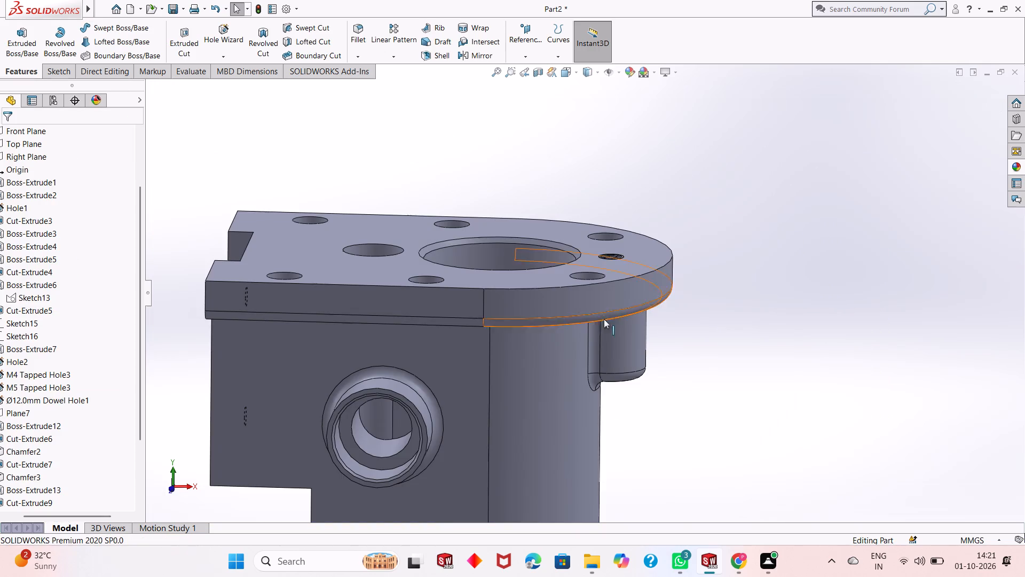
scroll(446, 326, "up", 2)
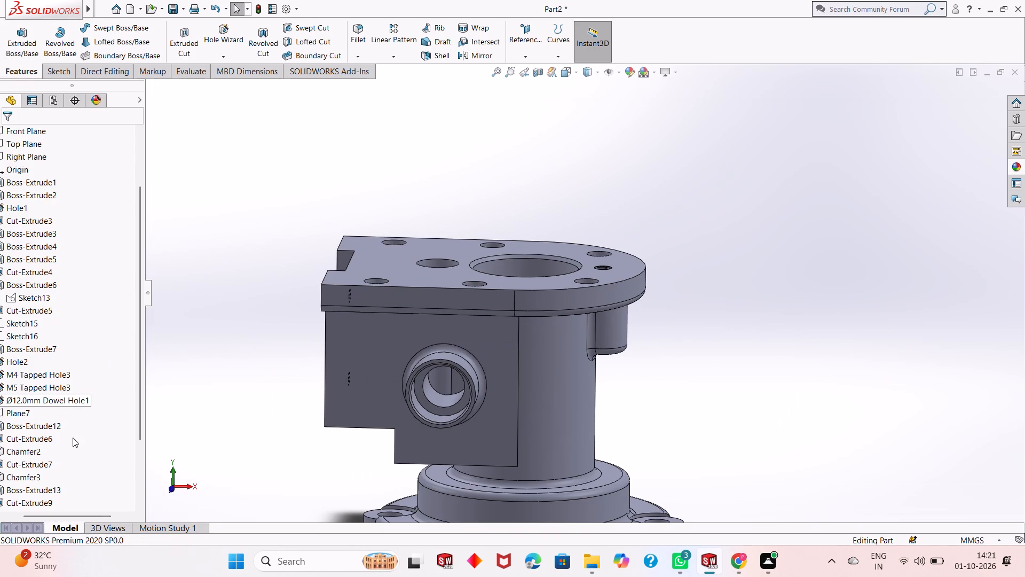
scroll(47, 485, "down", 3)
left_click(25, 505)
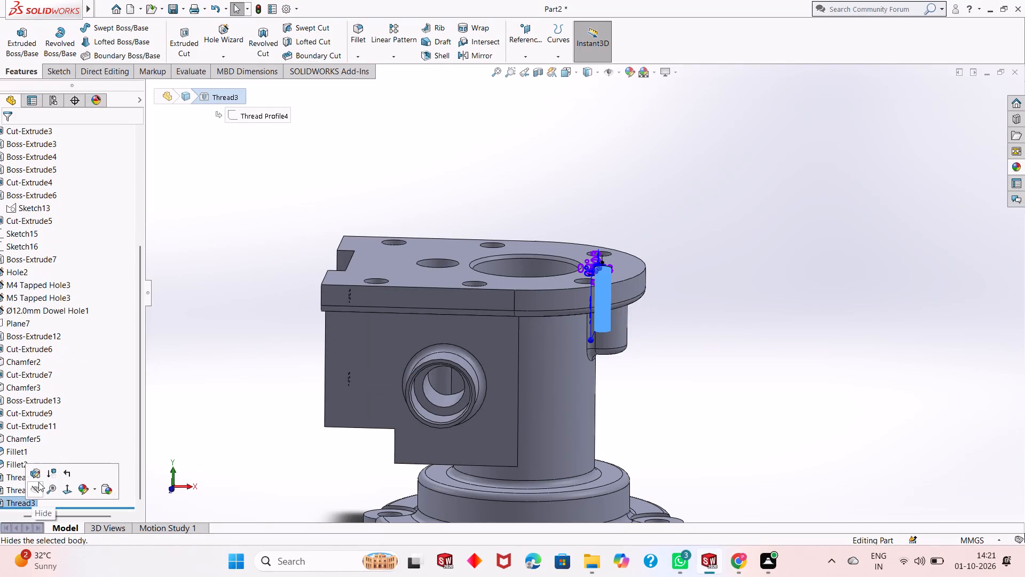
left_click(38, 477)
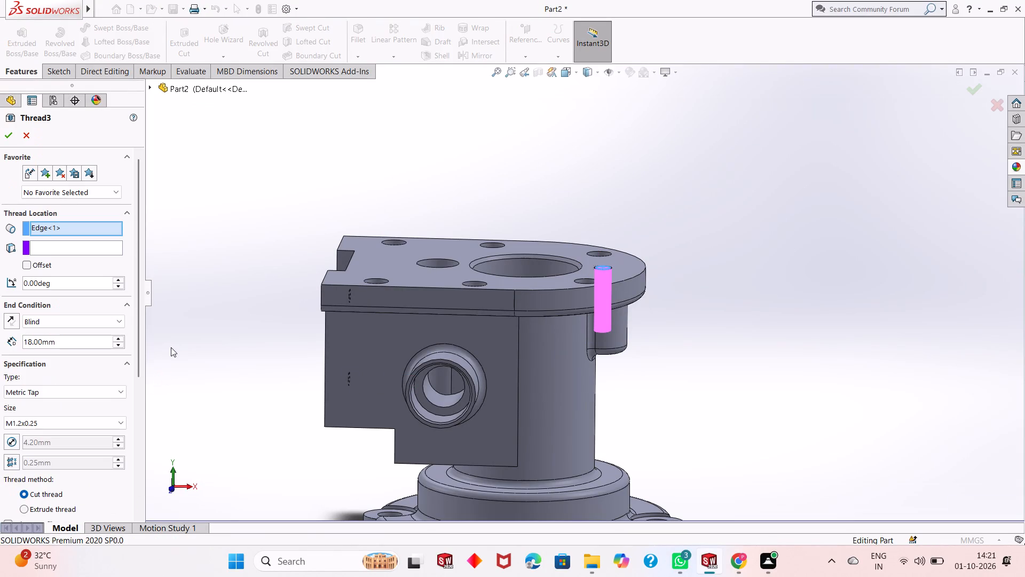
double_click(62, 341)
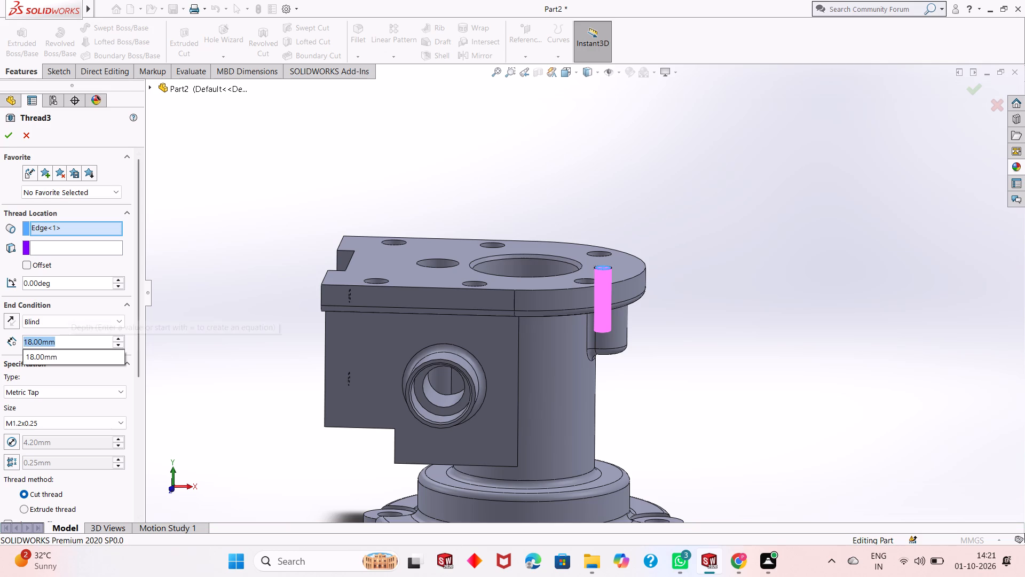
key("1")
key("3")
key("Return")
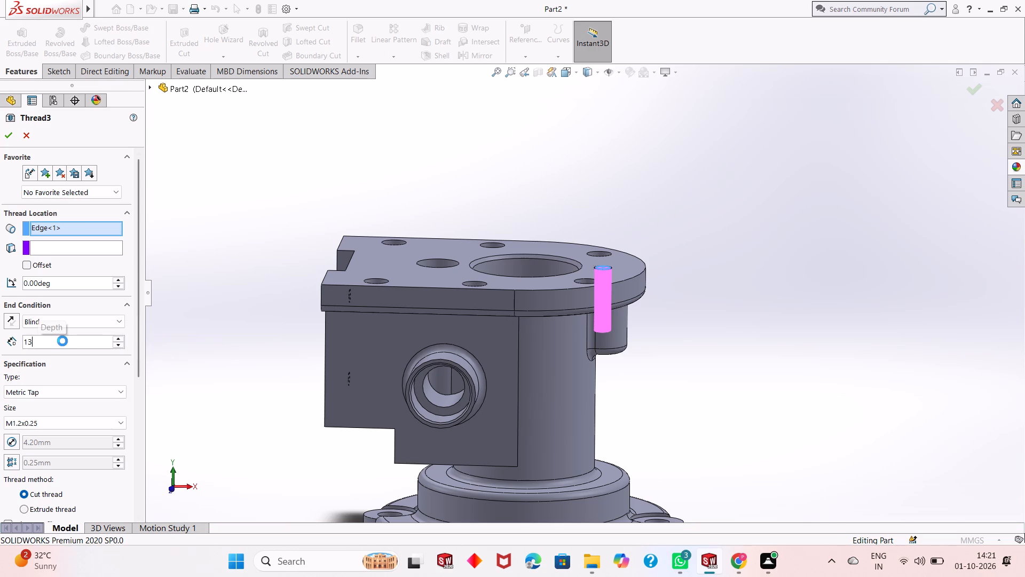
left_click(4, 131)
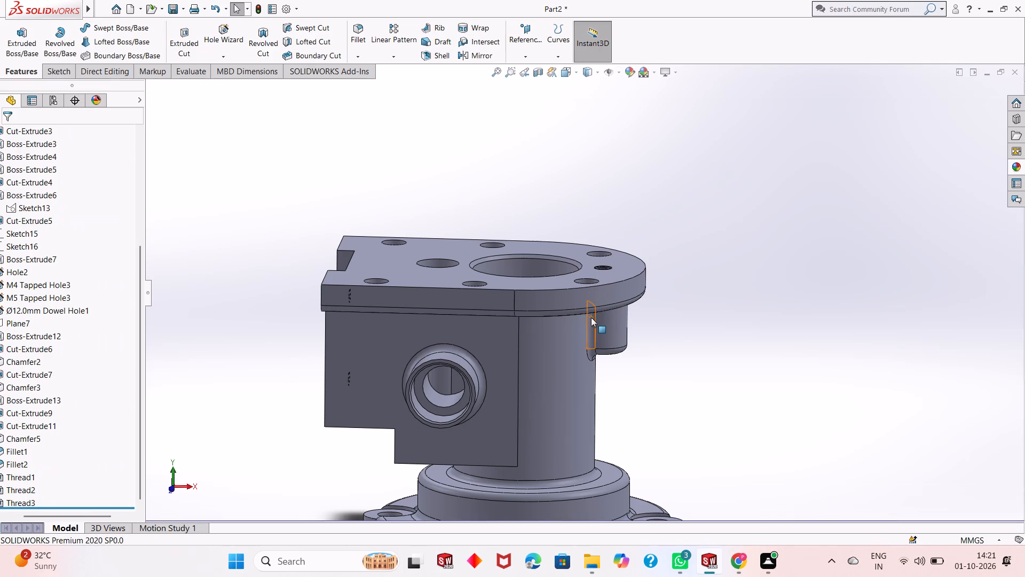
Check the threads in a Front Plane section and set the thread below the block face's large bore to 14 mm depth.
left_click(533, 74)
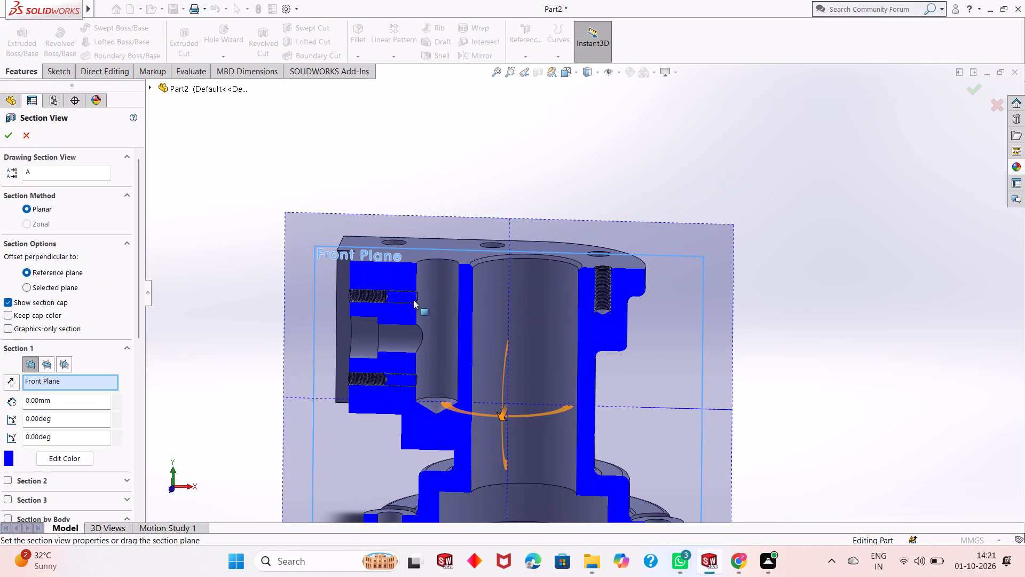
key("grave")
key("Escape")
key("Escape")
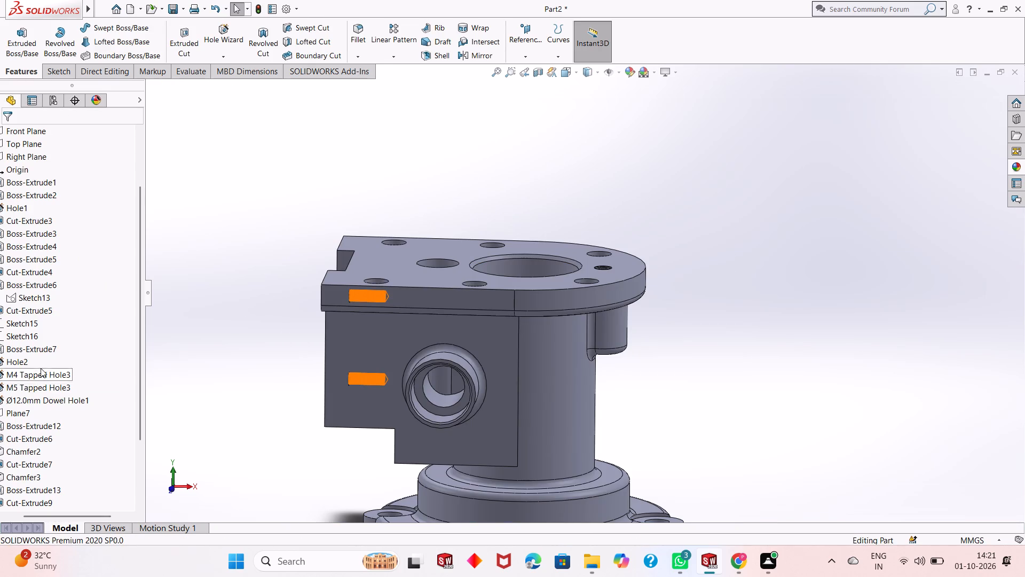
scroll(43, 381, "down", 4)
left_click(29, 489)
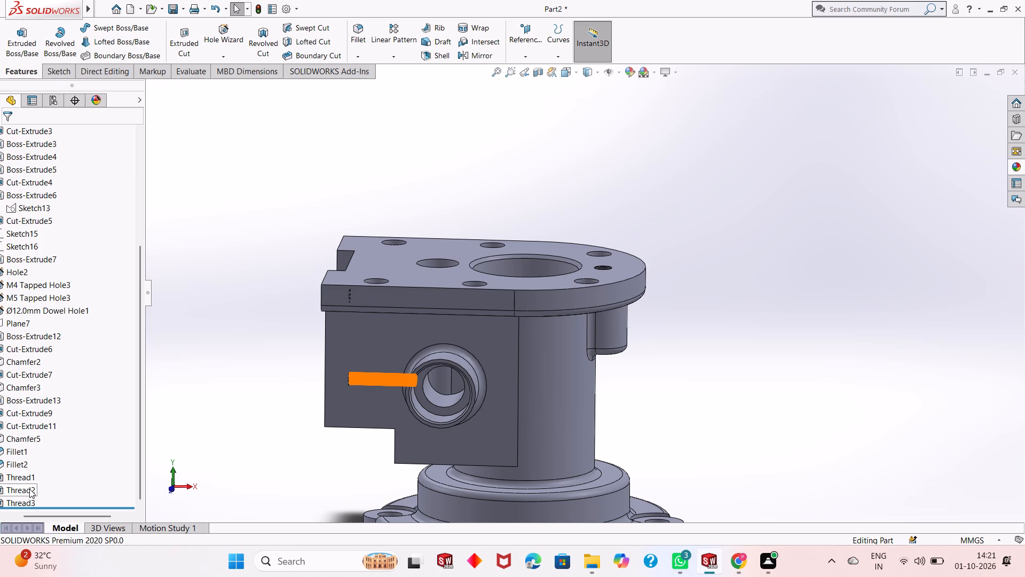
left_click(40, 461)
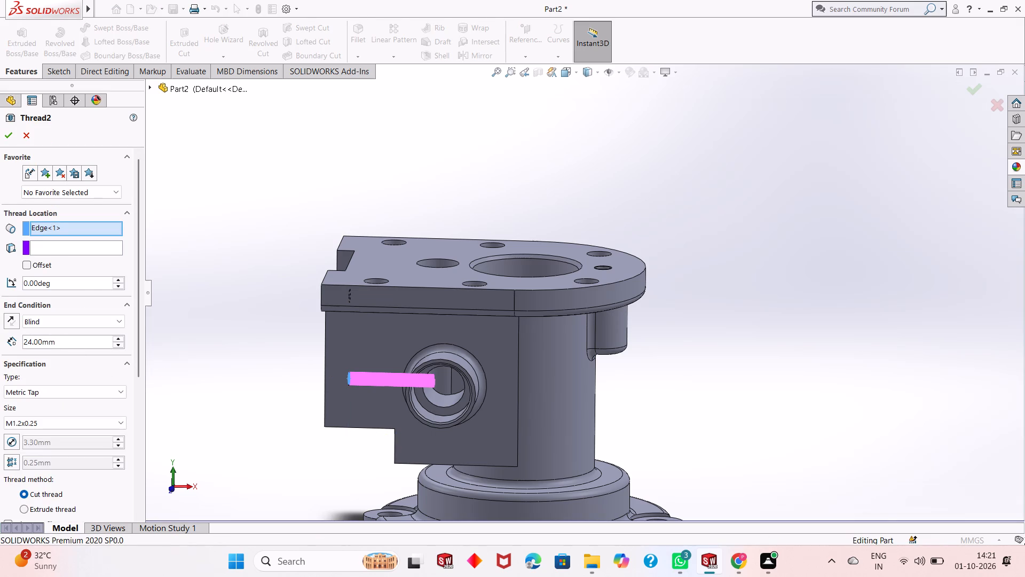
double_click(74, 344)
type("14")
key("Return")
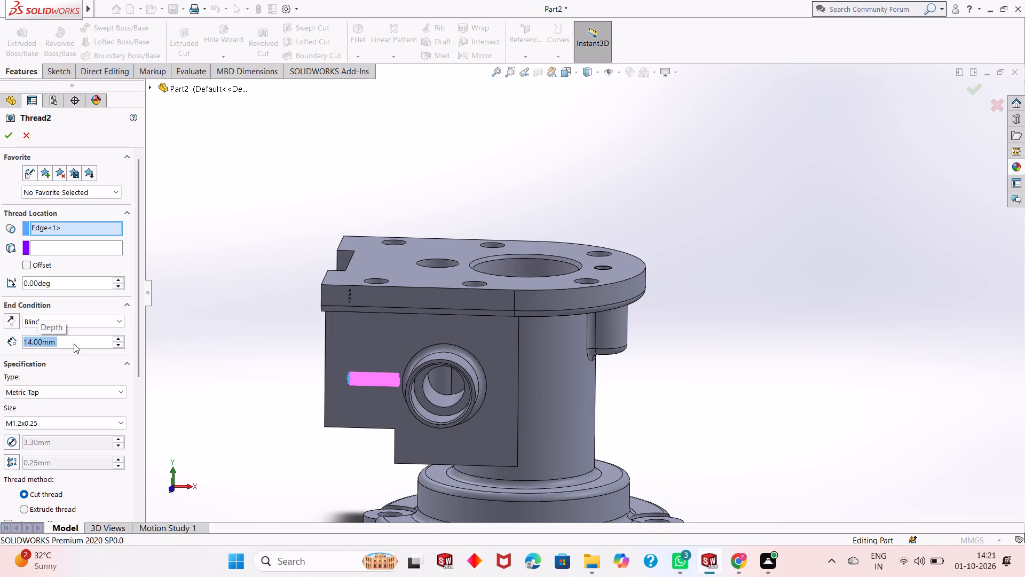
middle_click_drag(225, 379, 233, 390)
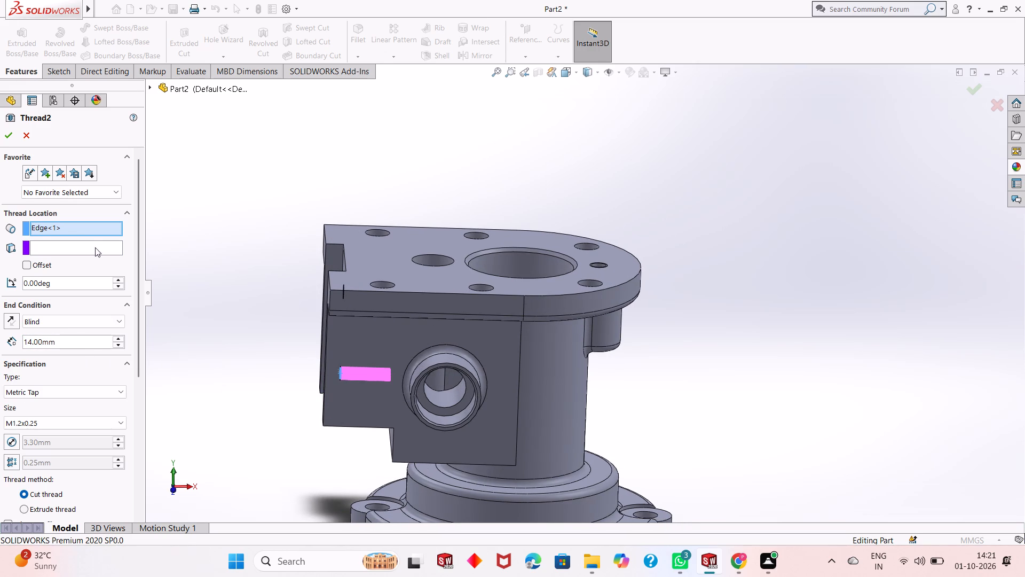
left_click(7, 129)
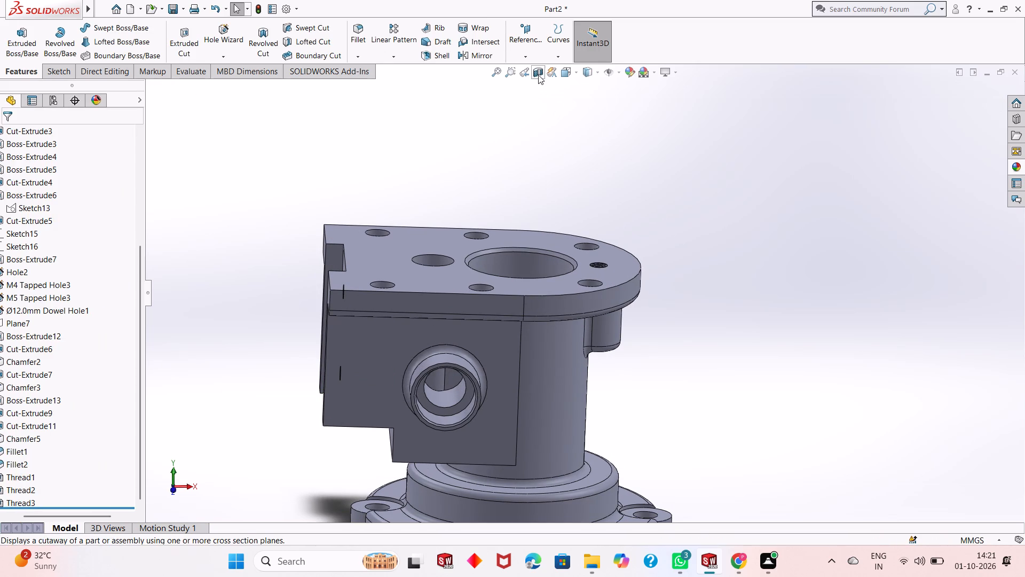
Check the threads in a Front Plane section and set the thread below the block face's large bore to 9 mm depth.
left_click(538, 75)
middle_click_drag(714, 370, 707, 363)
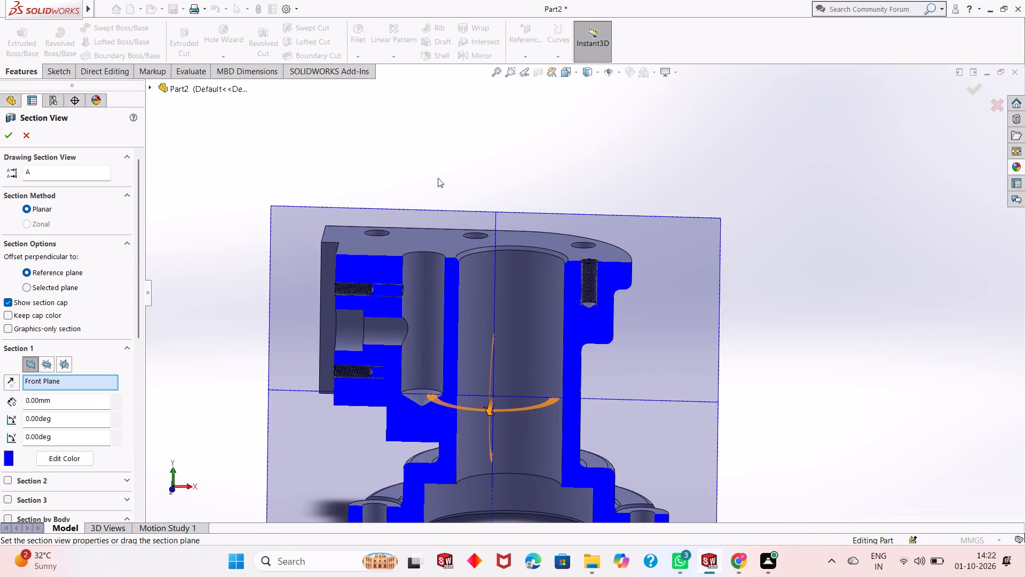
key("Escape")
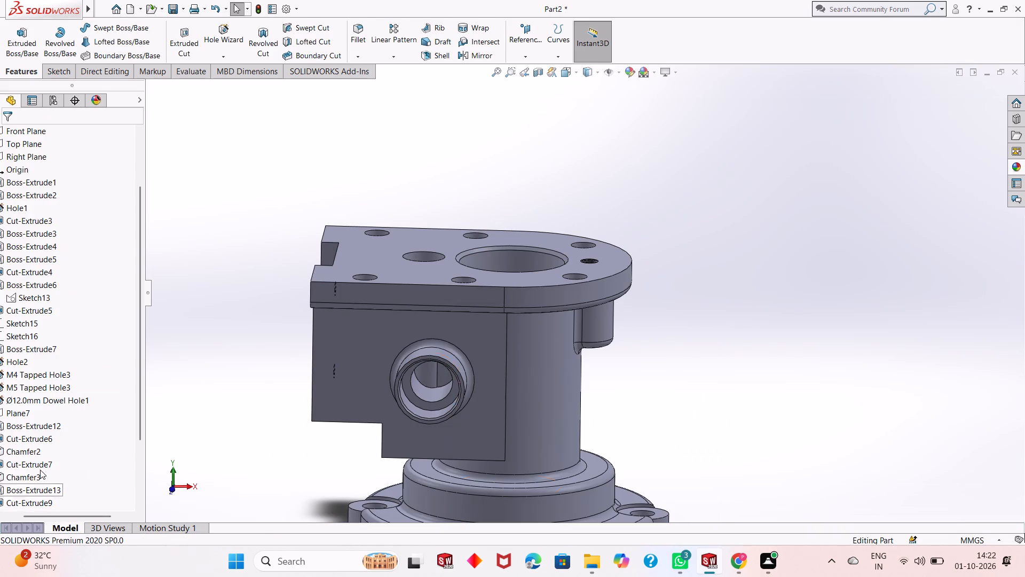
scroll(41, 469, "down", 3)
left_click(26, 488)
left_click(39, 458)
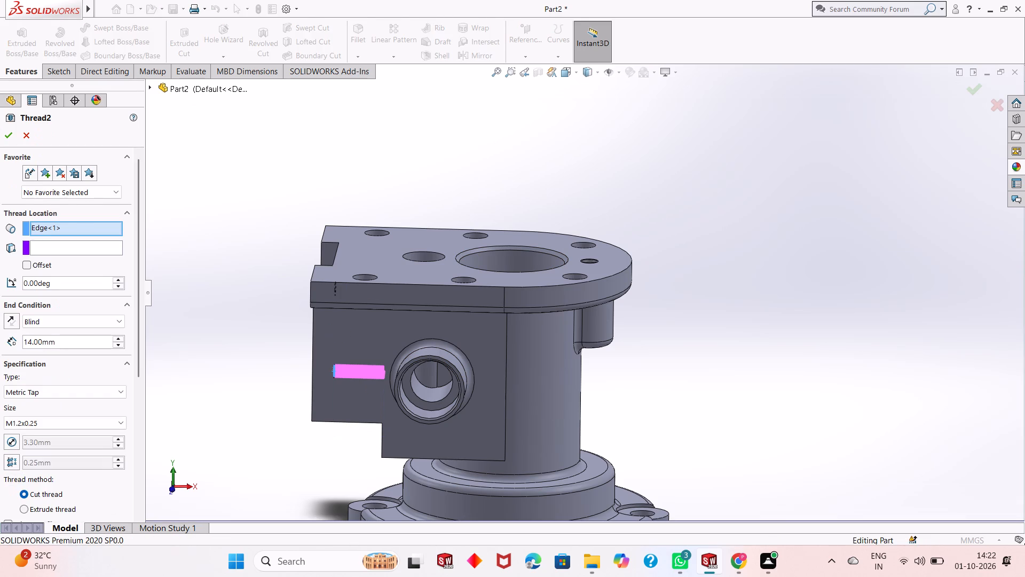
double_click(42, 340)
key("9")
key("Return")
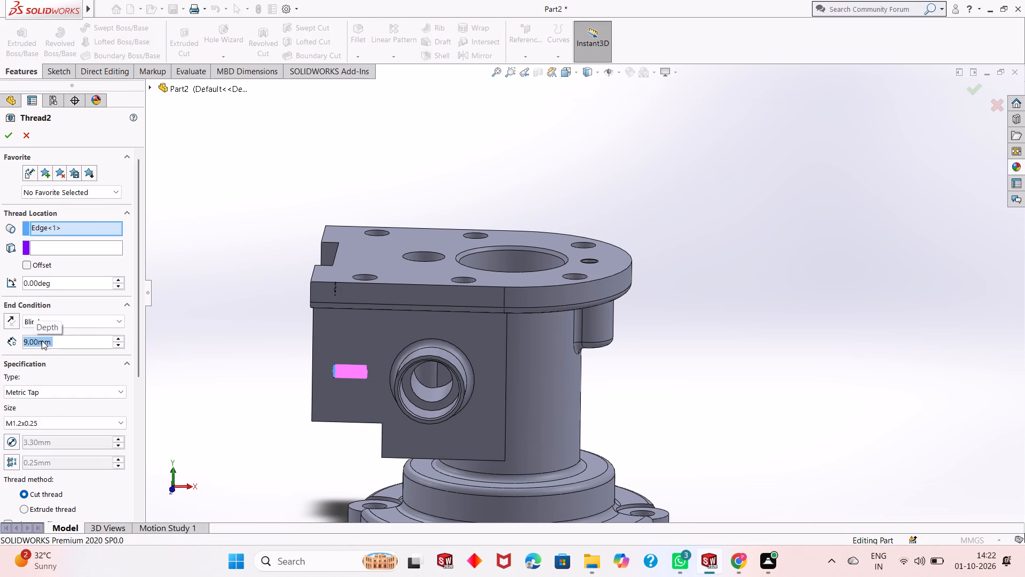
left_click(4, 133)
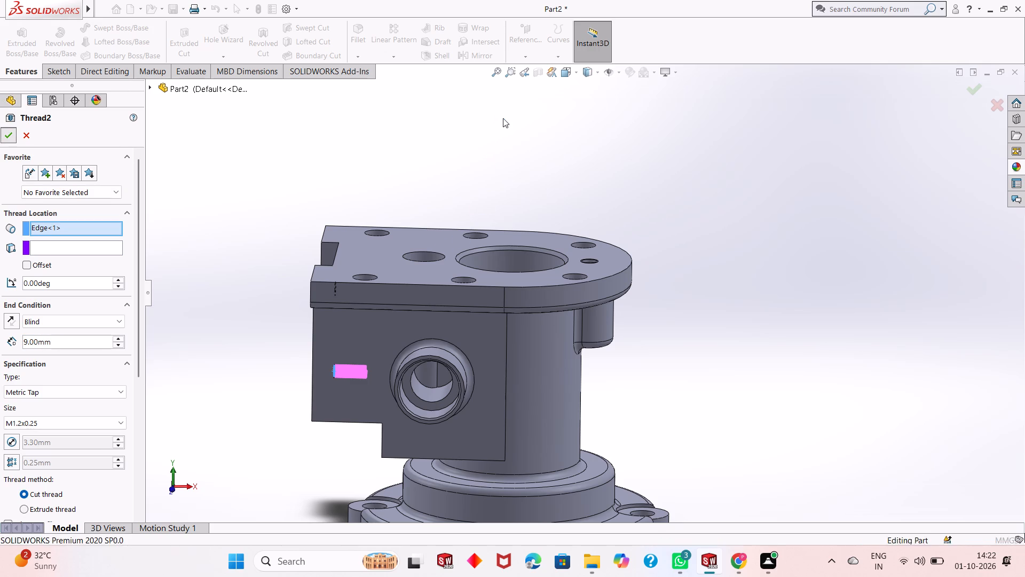
Inspect the block-face threads in a Front Plane section and set the lower thread's blind depth to 10 mm.
left_click(543, 76)
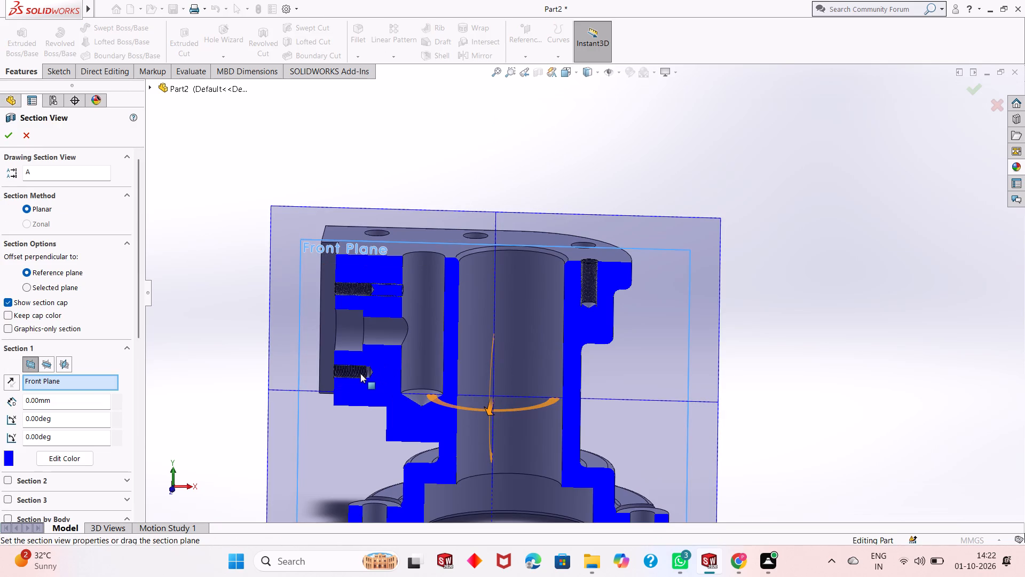
scroll(360, 373, "down", 4)
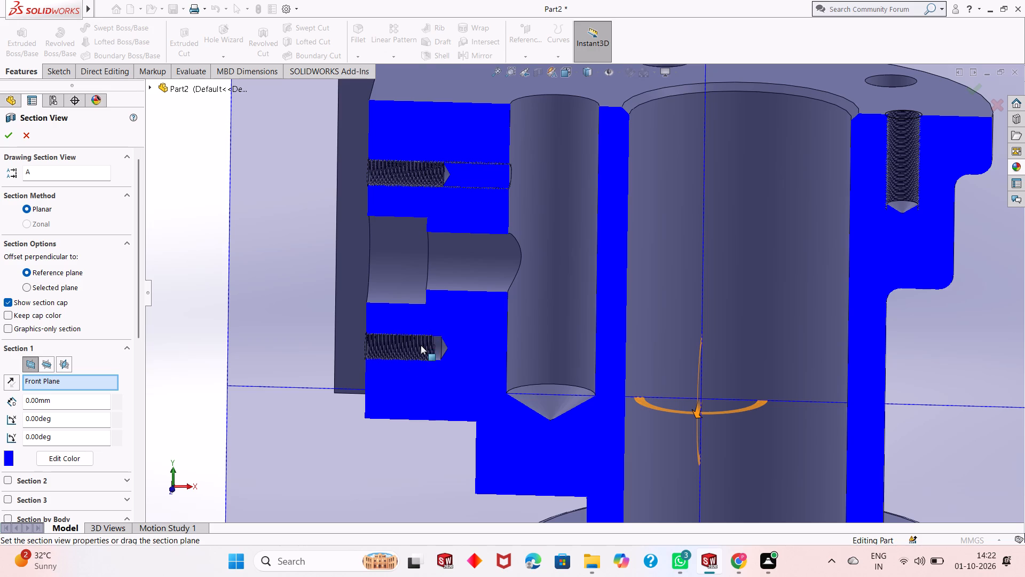
scroll(425, 329, "up", 3)
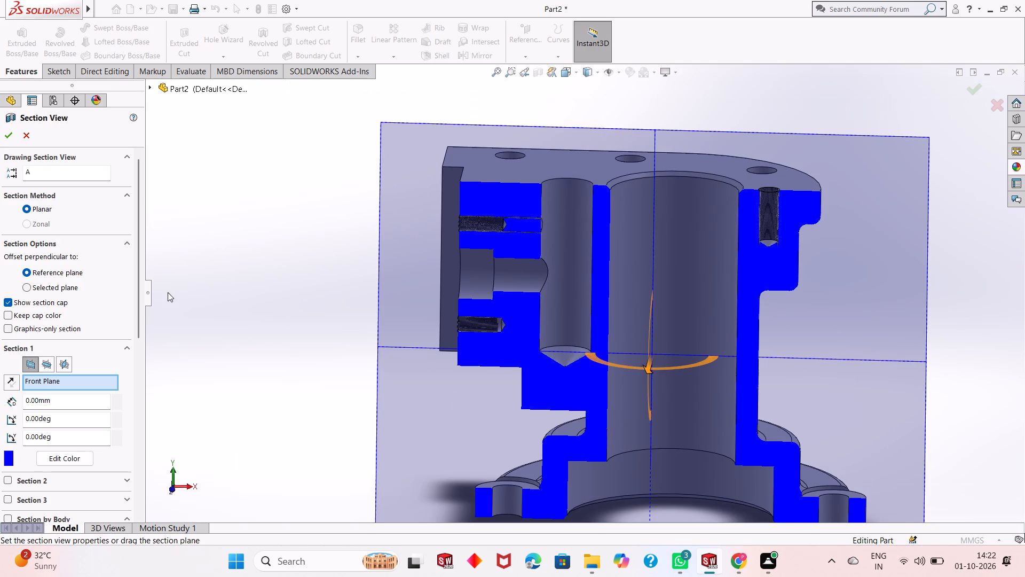
key("Escape")
scroll(7, 455, "down", 3)
left_click(27, 489)
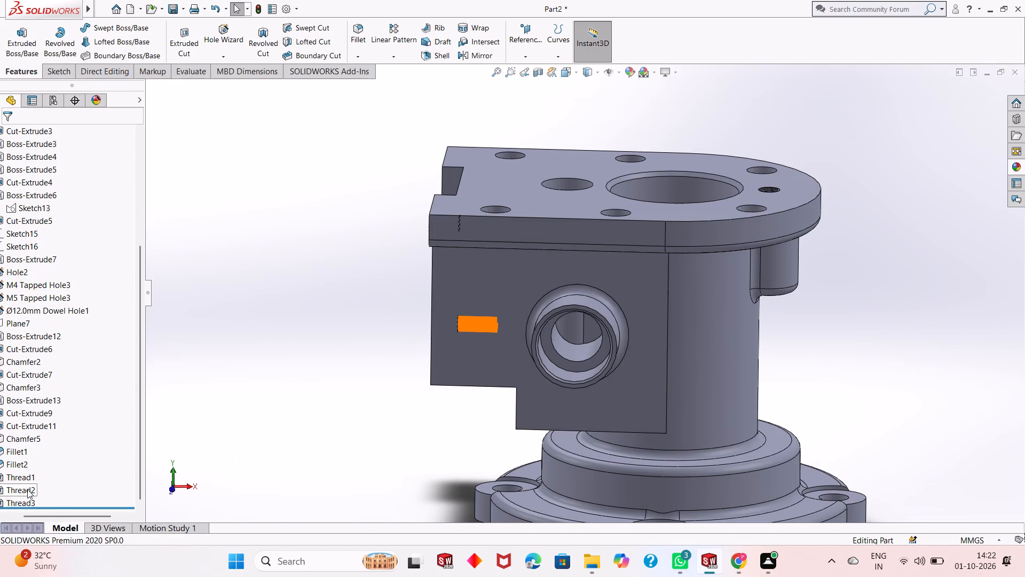
left_click(38, 462)
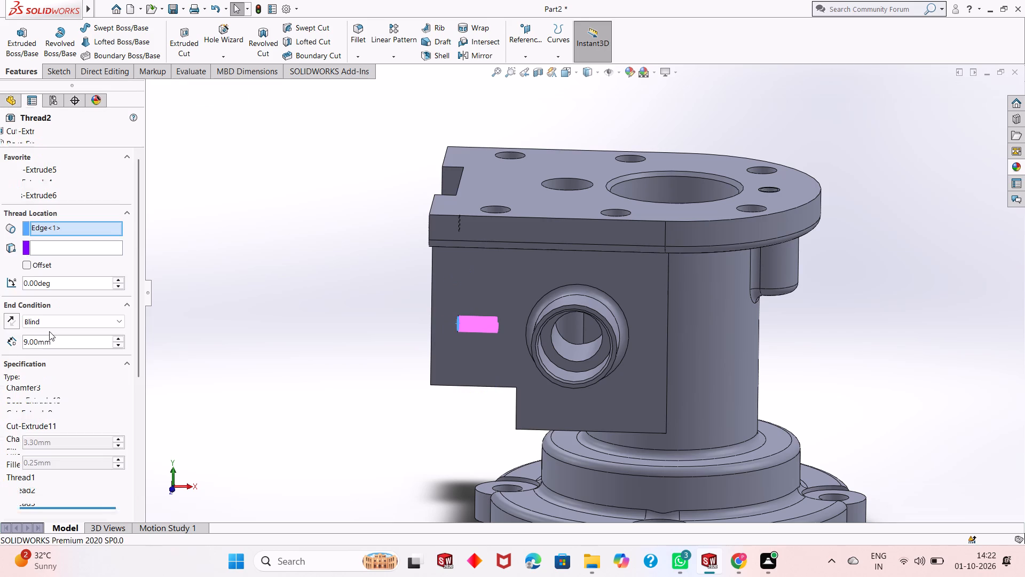
double_click(53, 339)
type("10")
key("Return")
left_click(6, 136)
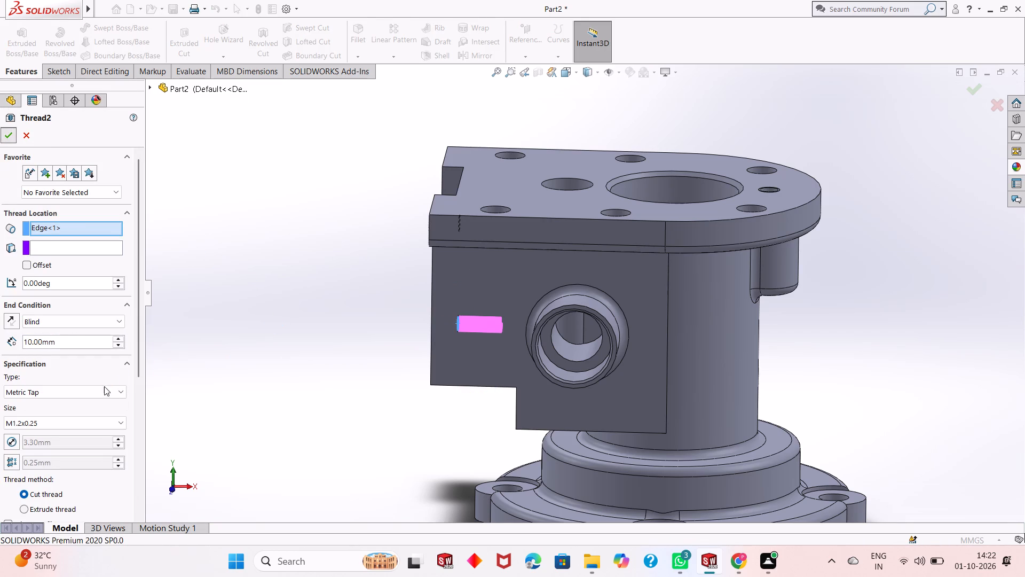
Set the blind depth of the thread above the block face's large bore to 10 mm.
scroll(28, 445, "down", 2)
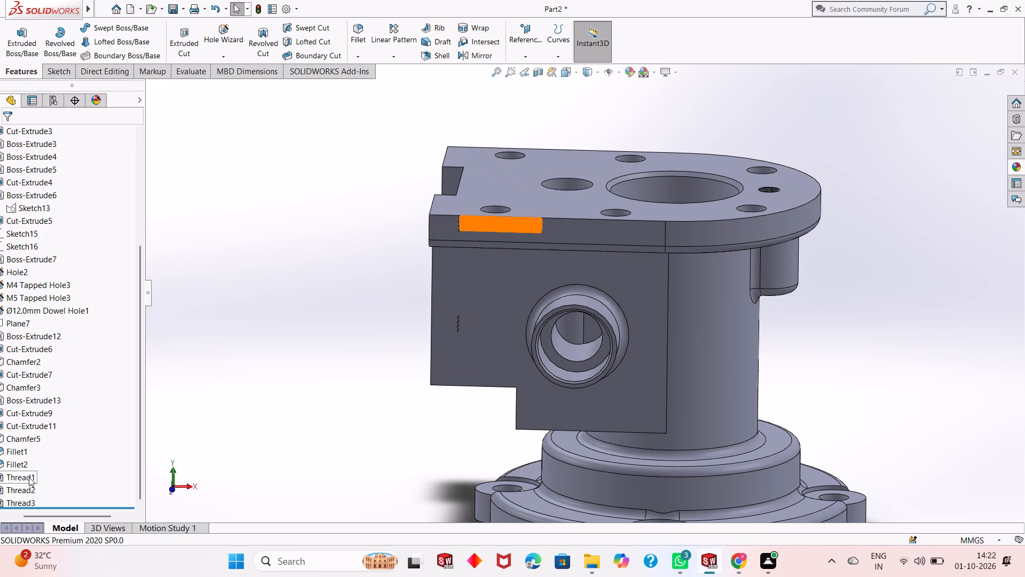
left_click(28, 477)
left_click(41, 450)
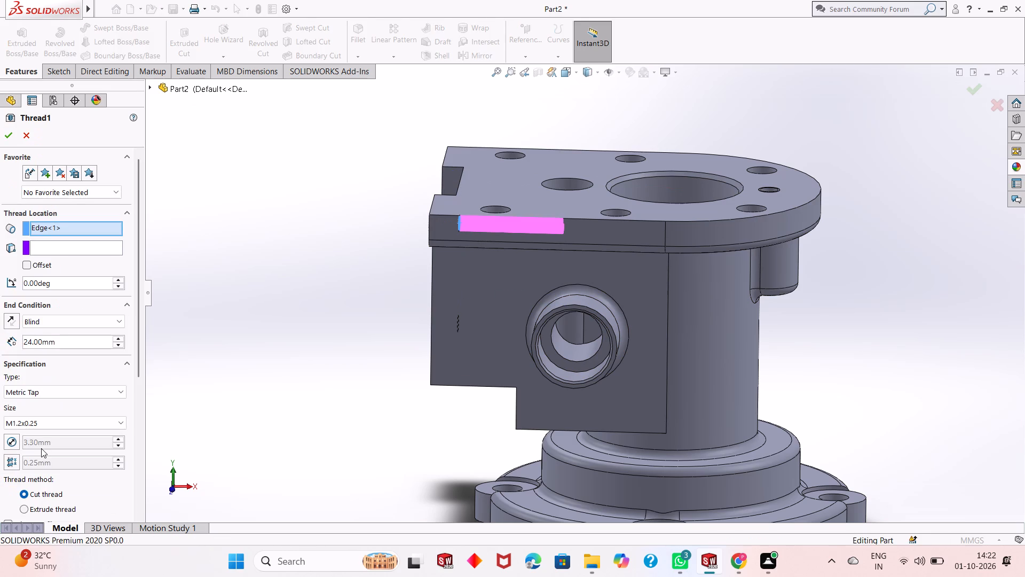
double_click(60, 342)
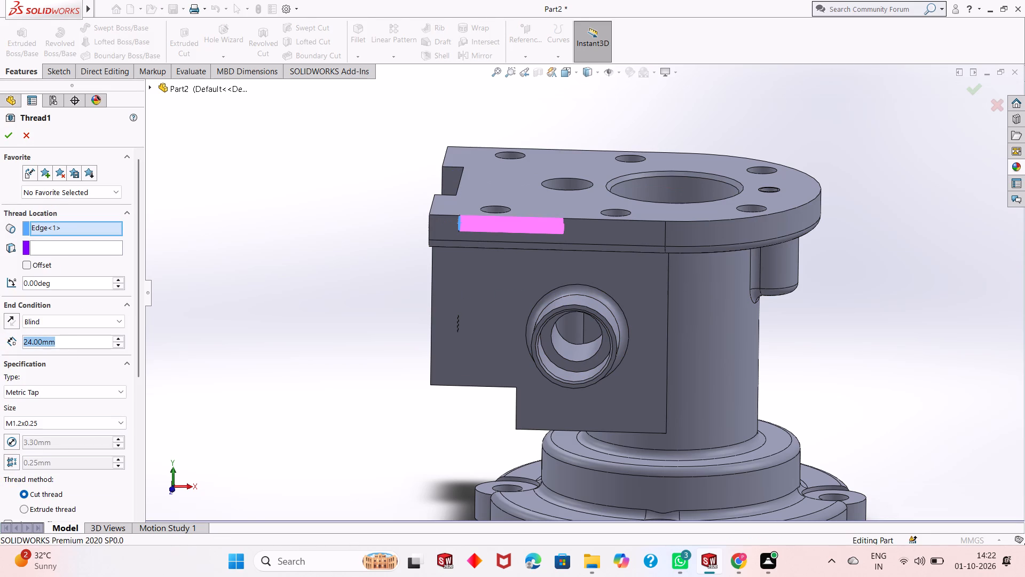
type("10")
key("Return")
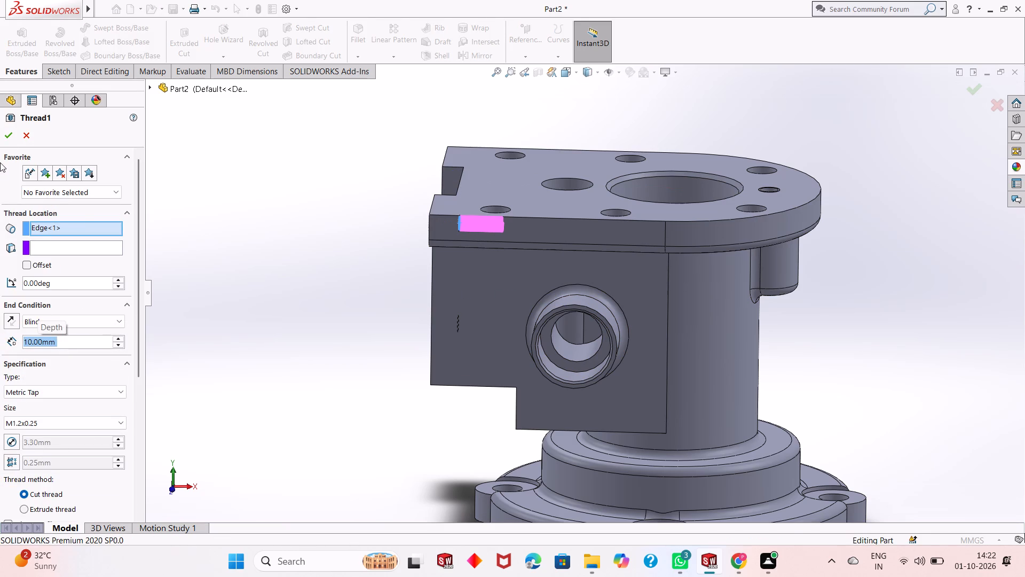
left_click(11, 134)
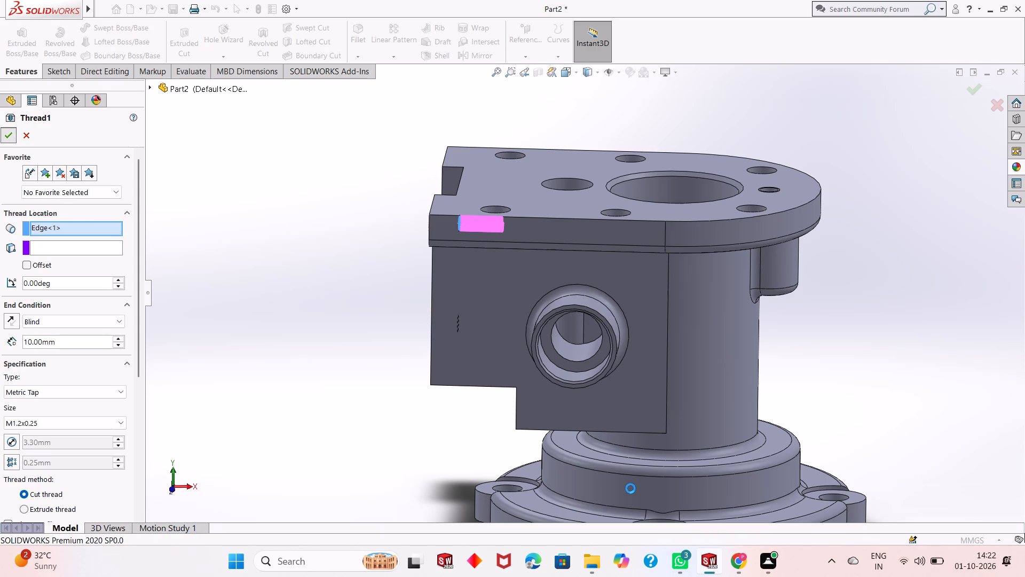
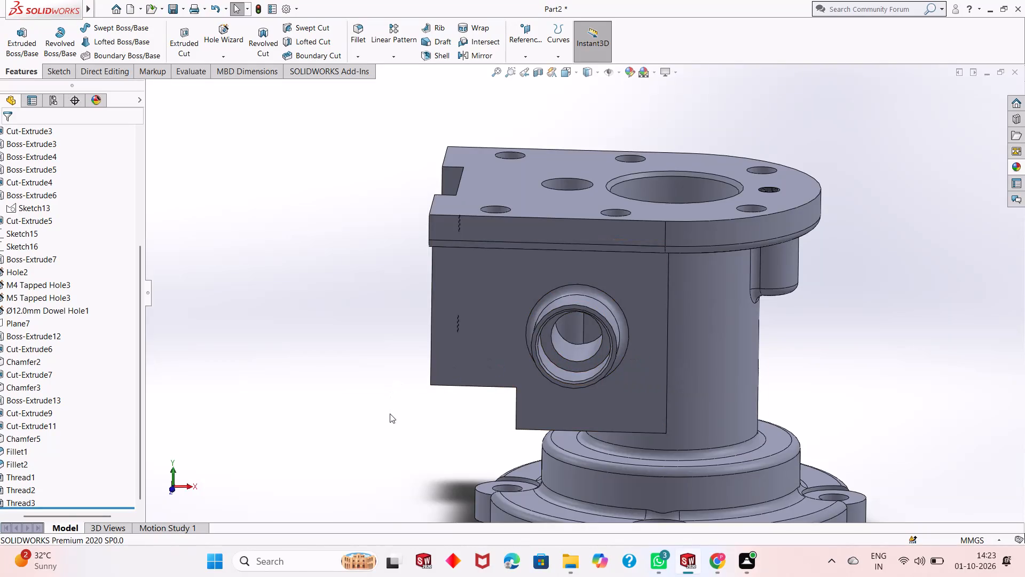
Examine the housing from several sides, including the side port, the slotted face with its threaded holes and the top flange.
scroll(573, 356, "up", 1)
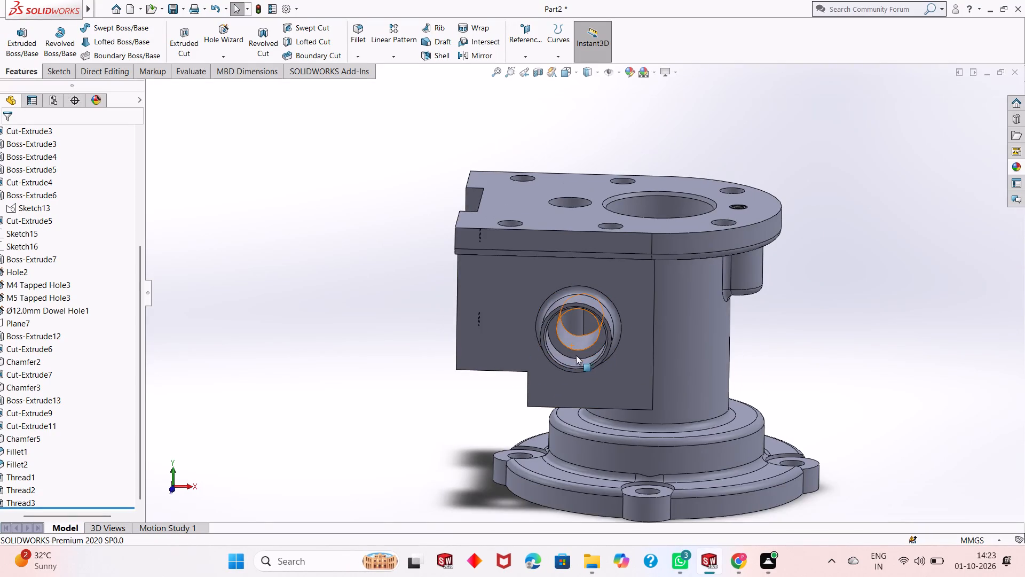
scroll(579, 357, "up", 1)
scroll(577, 340, "down", 1)
middle_click_drag(360, 396, 428, 364)
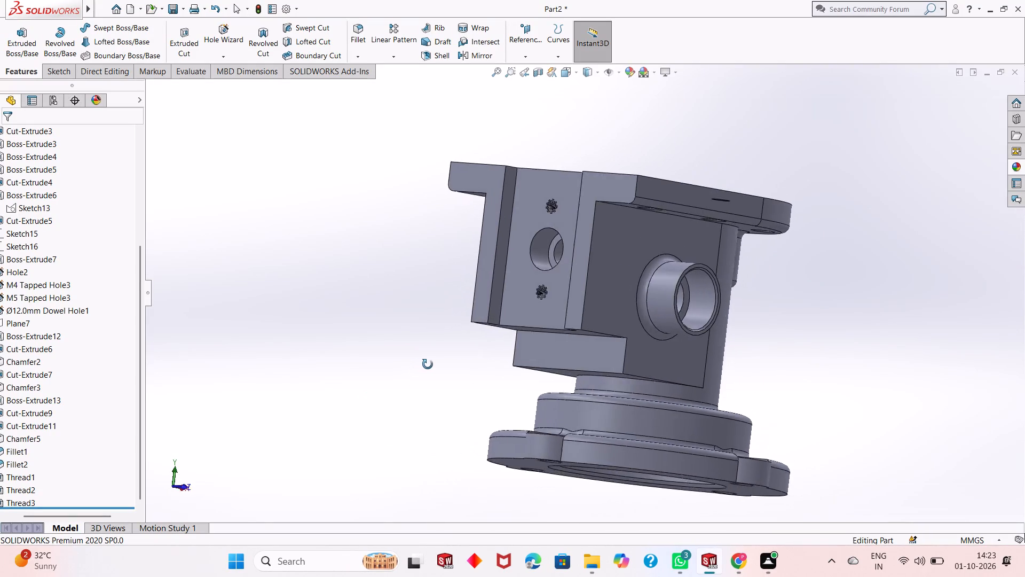
middle_click_drag(428, 364, 412, 389)
scroll(506, 227, "down", 3)
scroll(593, 241, "down", 3)
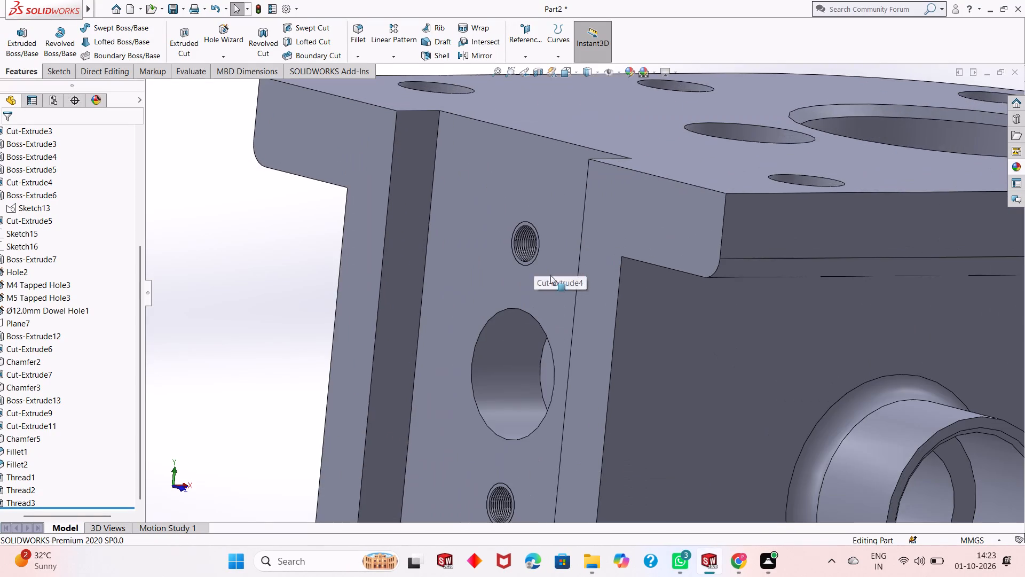
scroll(527, 288, "up", 5)
scroll(833, 339, "up", 1)
scroll(792, 387, "up", 2)
scroll(770, 368, "down", 1)
middle_click_drag(752, 356, 752, 356)
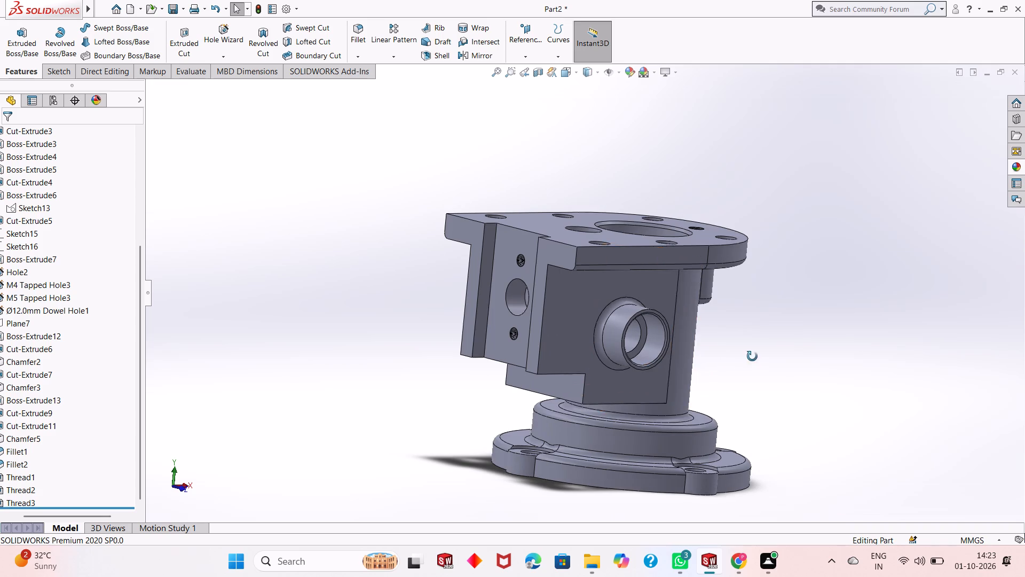
middle_click_drag(752, 356, 722, 363)
Colour the whole part medium teal from the standard colour palette.
left_click(630, 69)
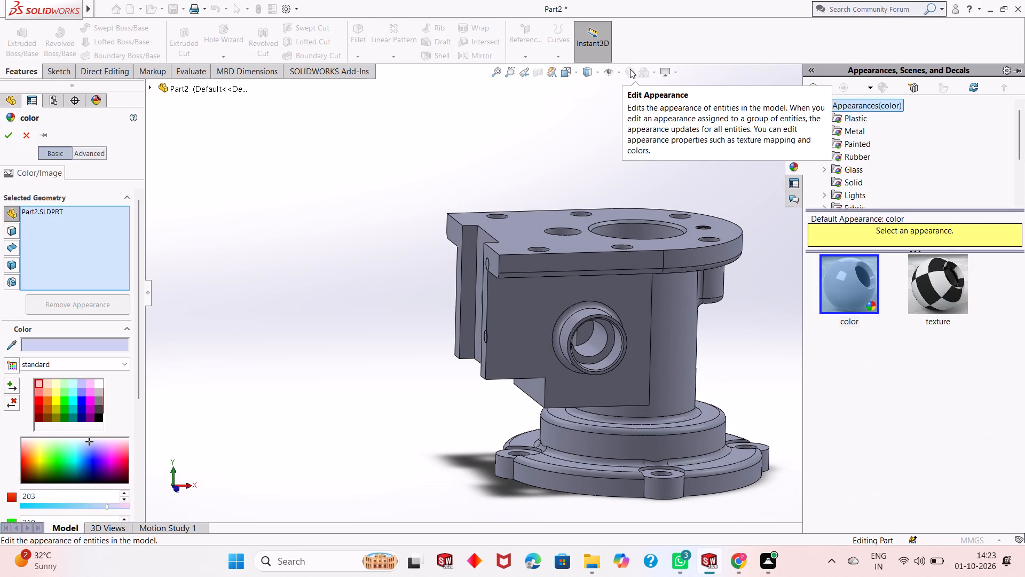
left_click(74, 406)
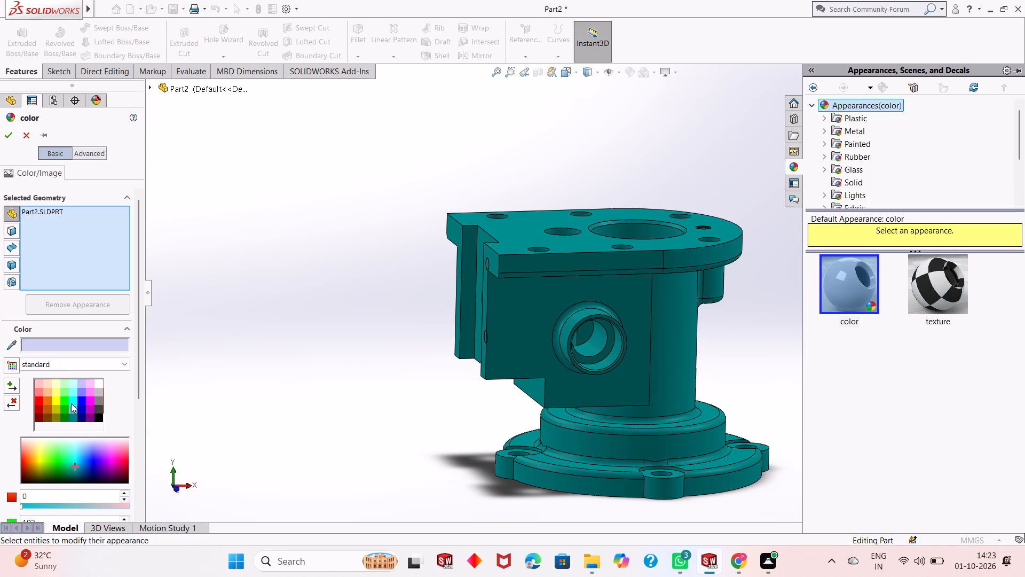
left_click(71, 403)
left_click(71, 414)
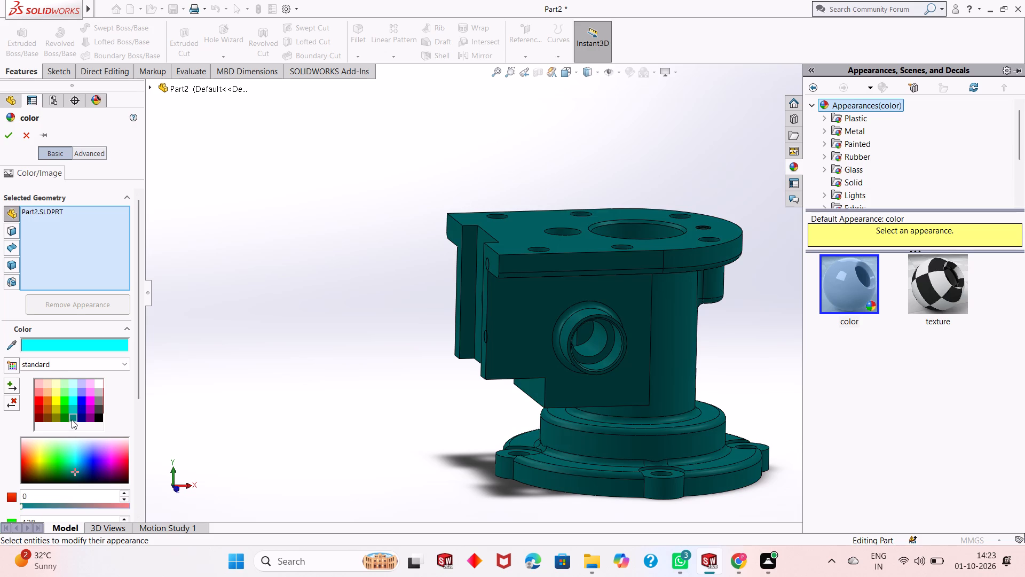
left_click(73, 411)
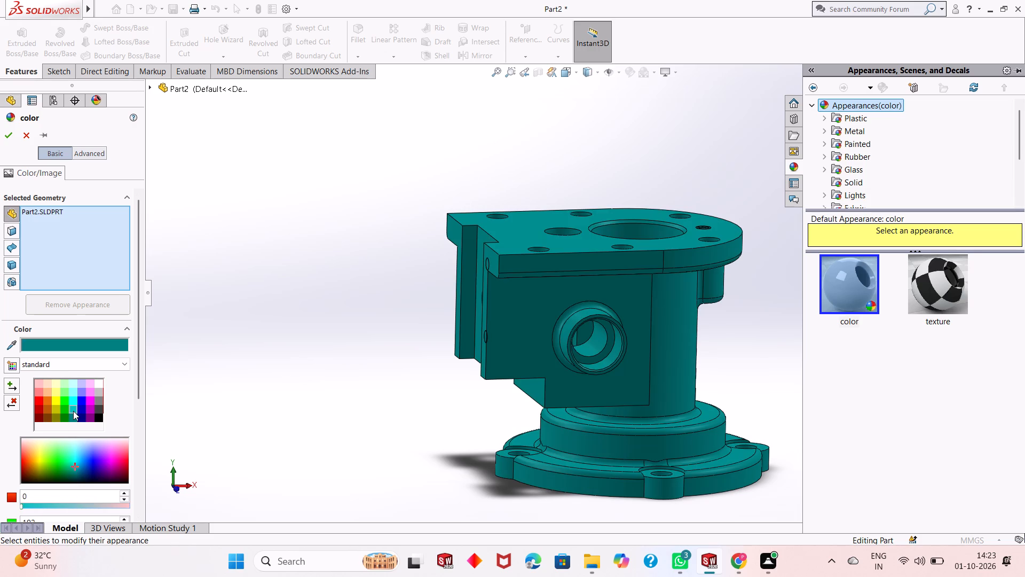
left_click(7, 137)
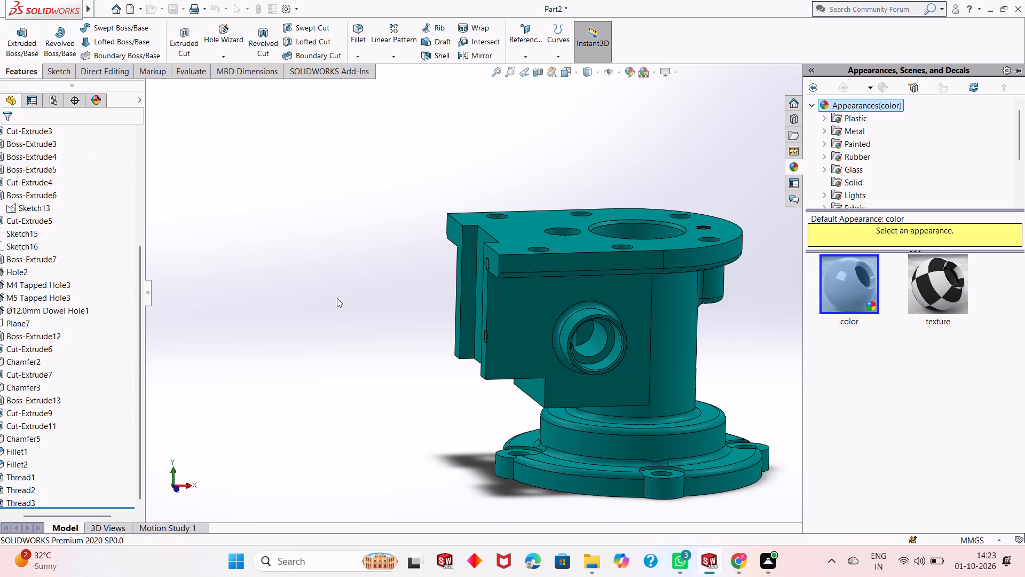
left_click(337, 321)
Apply the polished aluminum metal appearance to the Cut-Extrude9 counterbore feature inside the cylindrical side port.
middle_click_drag(656, 380, 592, 357)
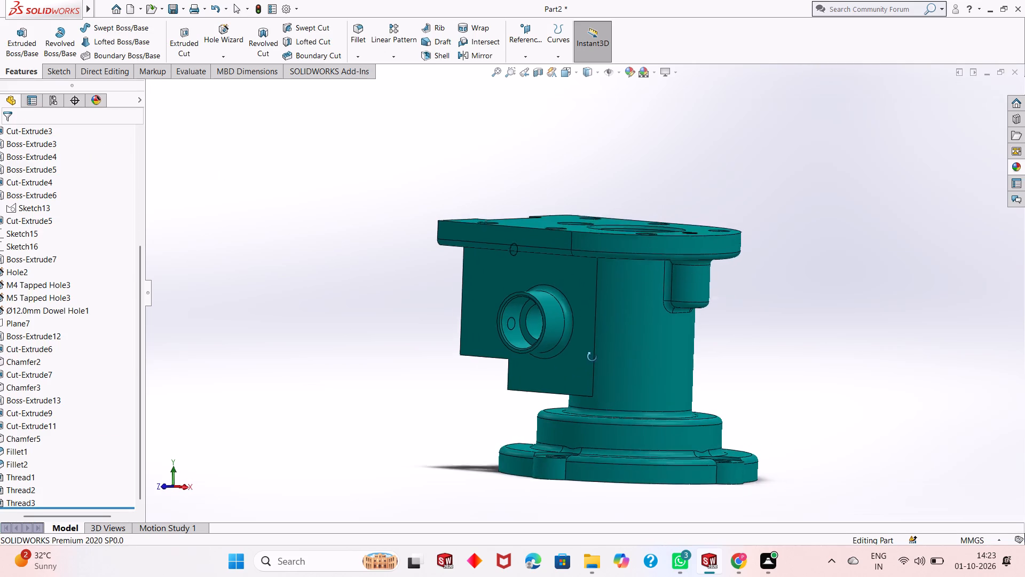
middle_click_drag(592, 357, 591, 370)
scroll(518, 309, "down", 1)
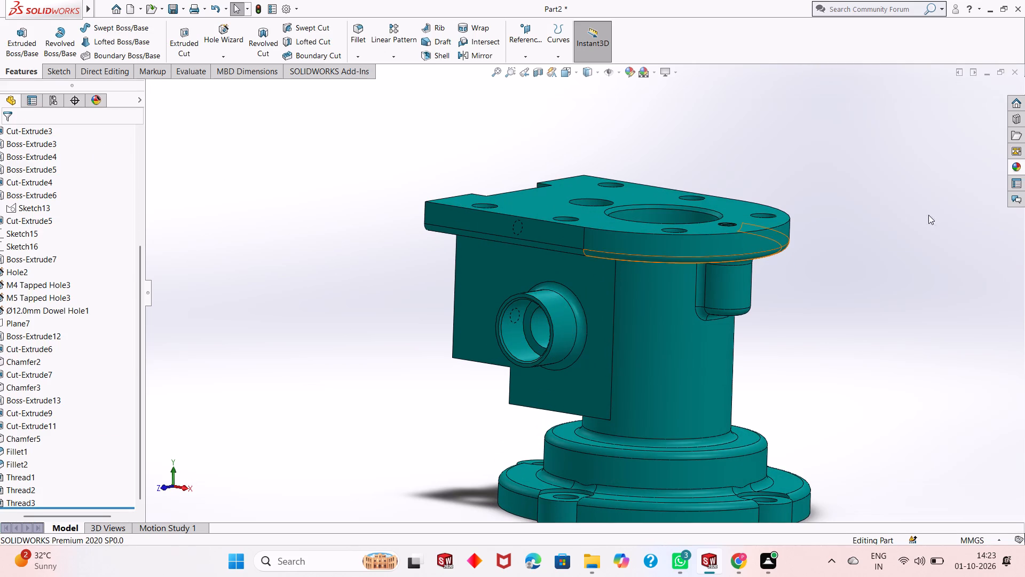
left_click(1015, 163)
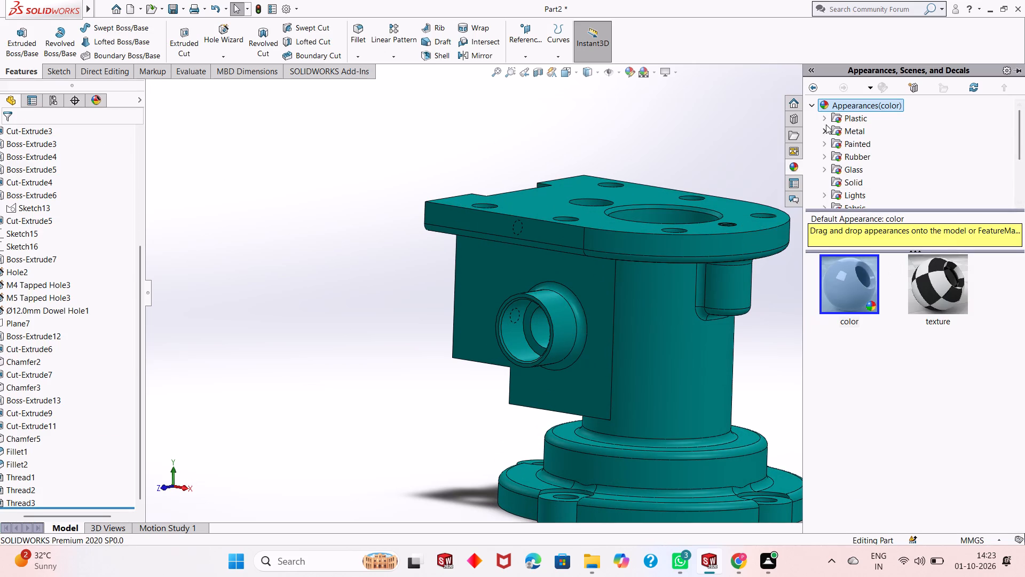
left_click(848, 128)
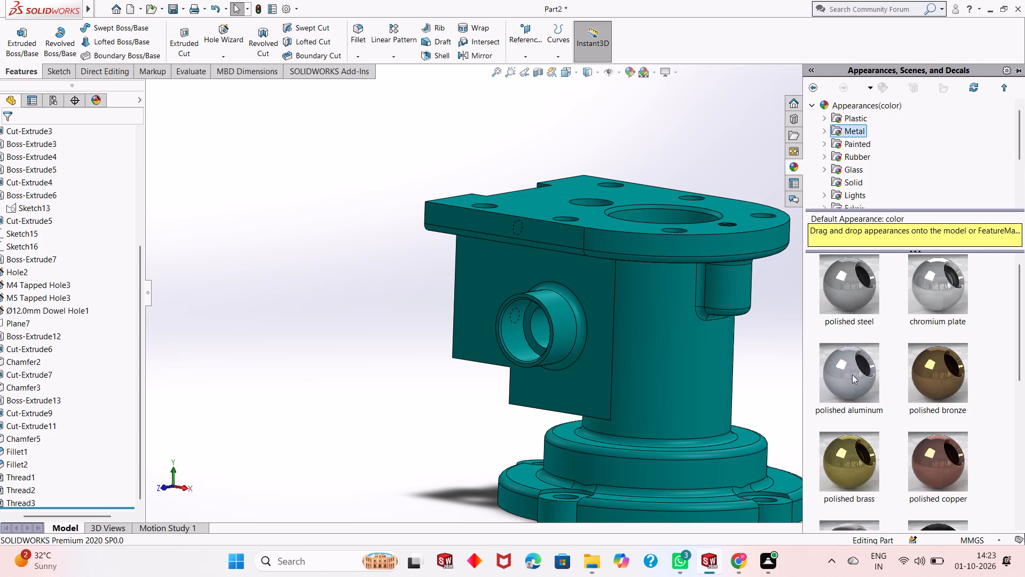
left_click_drag(852, 375, 514, 338)
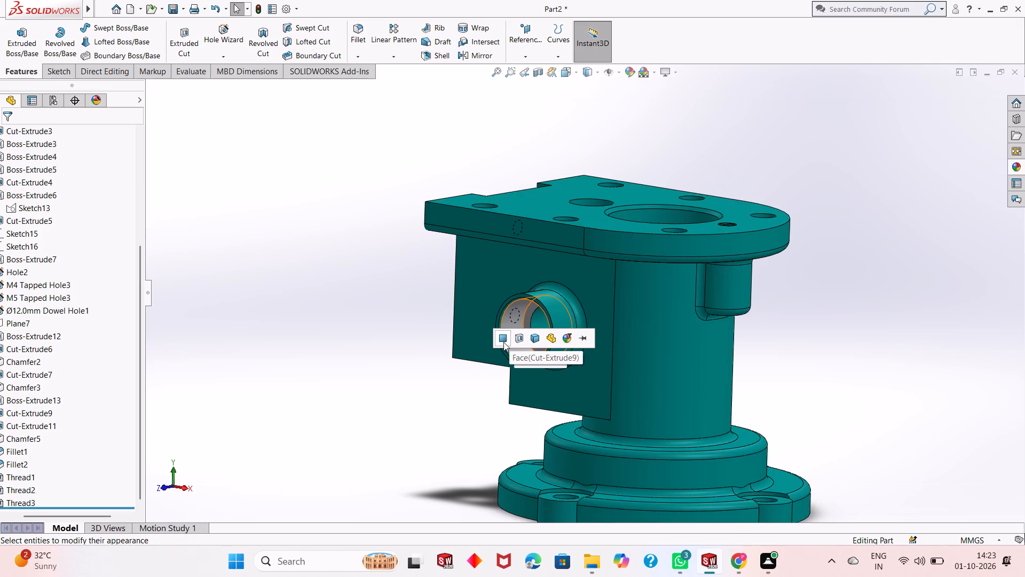
left_click(516, 343)
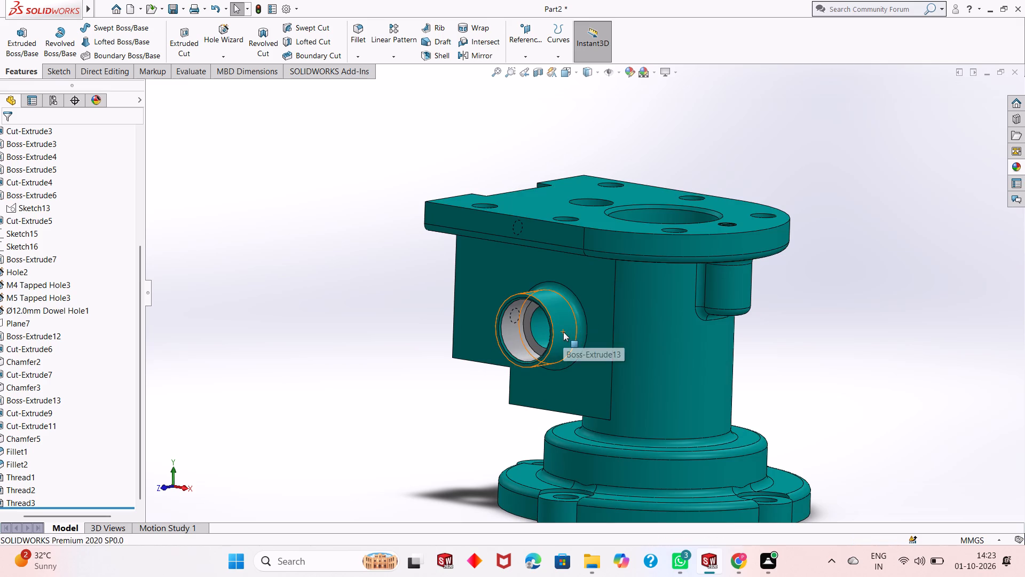
Apply polished aluminum to the chamfer around the mouth of the side port's bore.
scroll(539, 321, "down", 3)
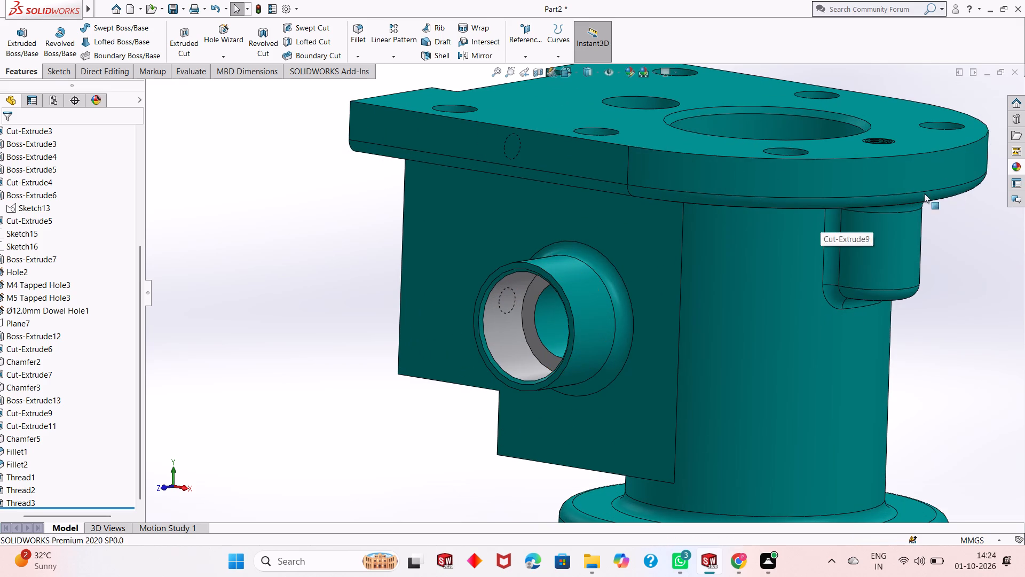
left_click(1014, 167)
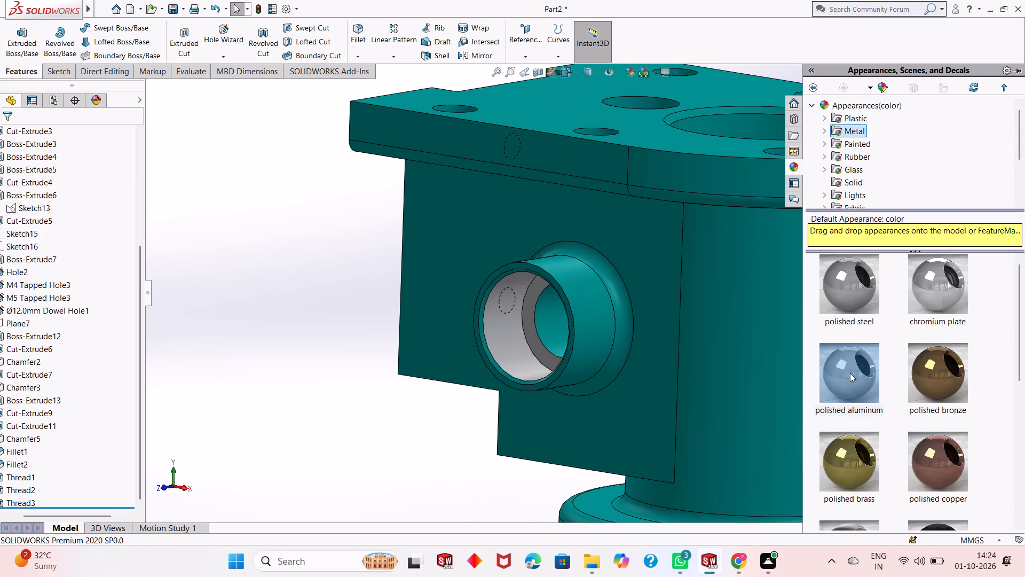
left_click_drag(850, 373, 478, 352)
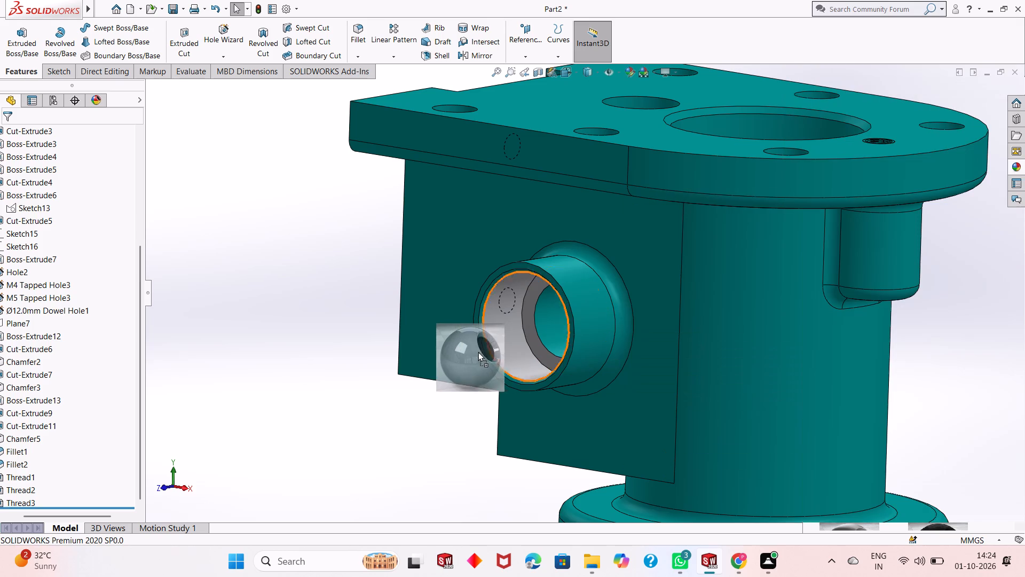
left_click_drag(478, 352, 485, 348)
left_click(485, 348)
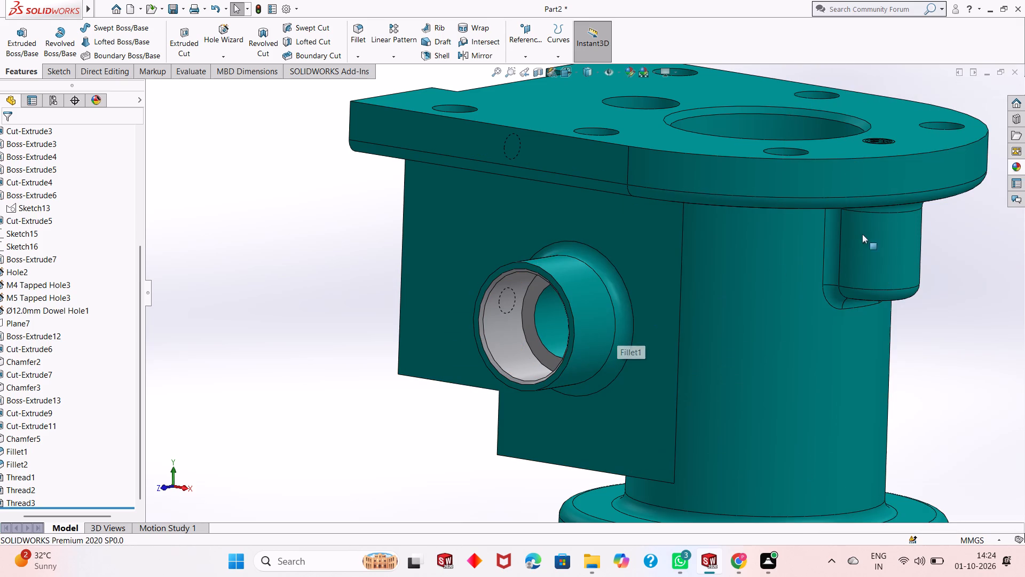
Apply polished aluminum to the smaller inner bore of the side port, feature Cut-Extrude11.
left_click(1012, 166)
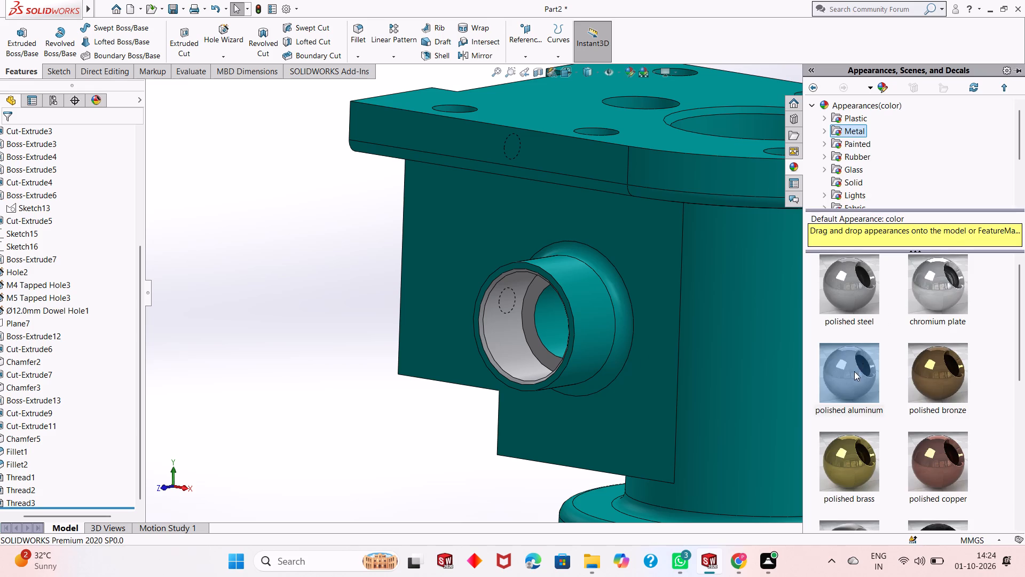
left_click_drag(854, 371, 563, 325)
left_click(564, 324)
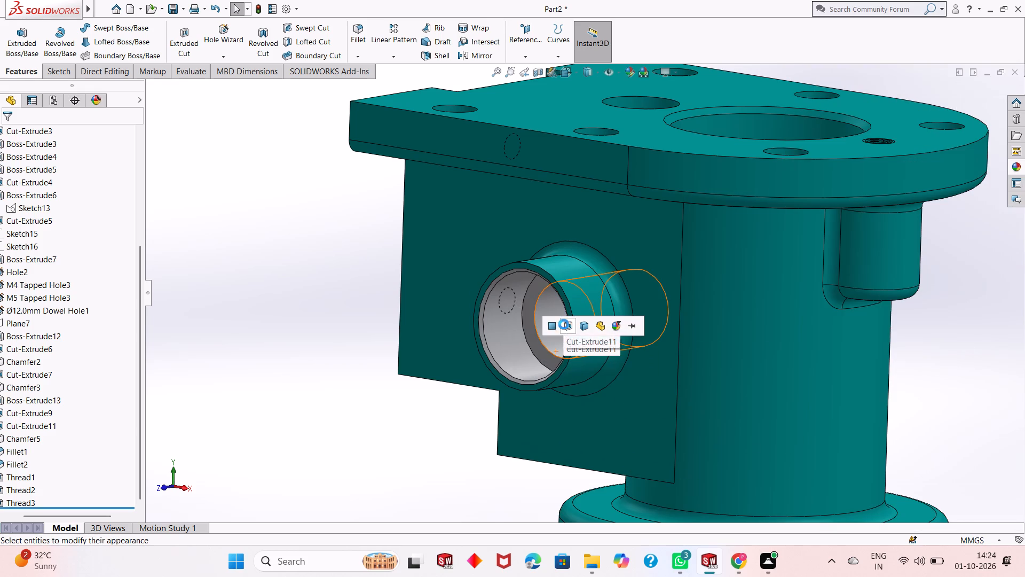
Apply polished aluminum to the Ø12.0mm Dowel Hole1 feature beside the large bore on the top flange.
scroll(684, 372, "up", 3)
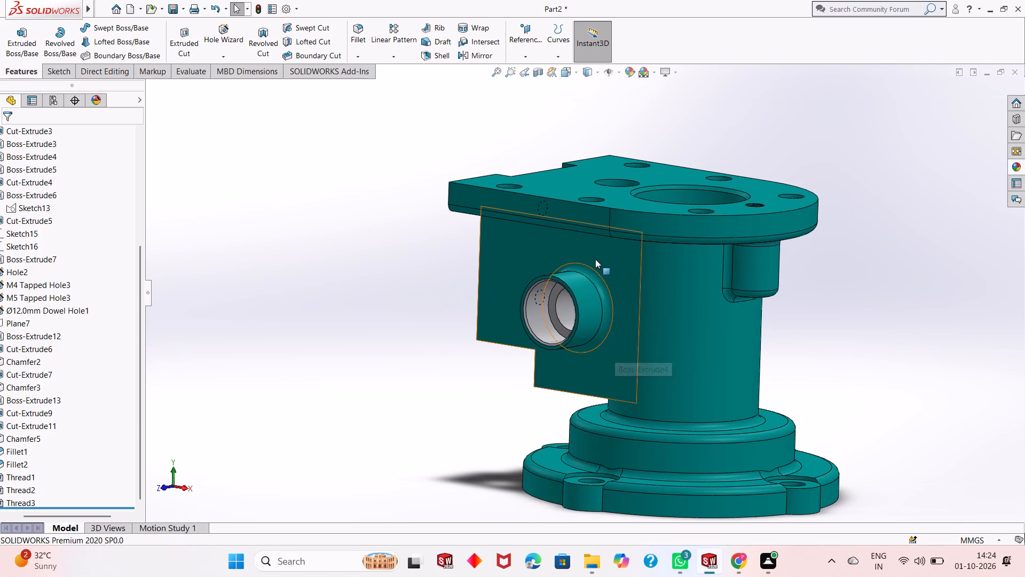
middle_click_drag(596, 147, 602, 240)
left_click(1010, 168)
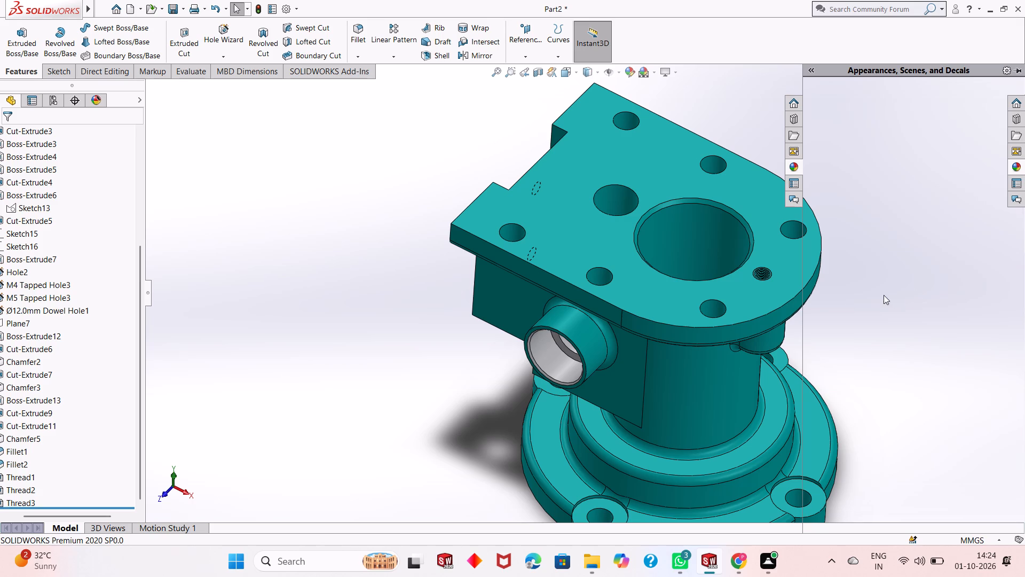
left_click_drag(842, 291, 616, 199)
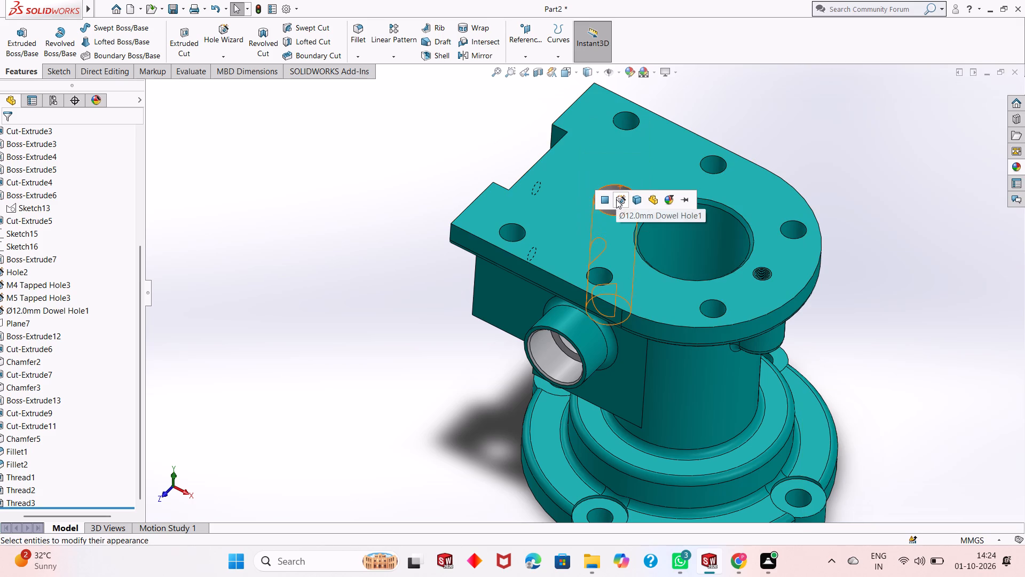
left_click(617, 200)
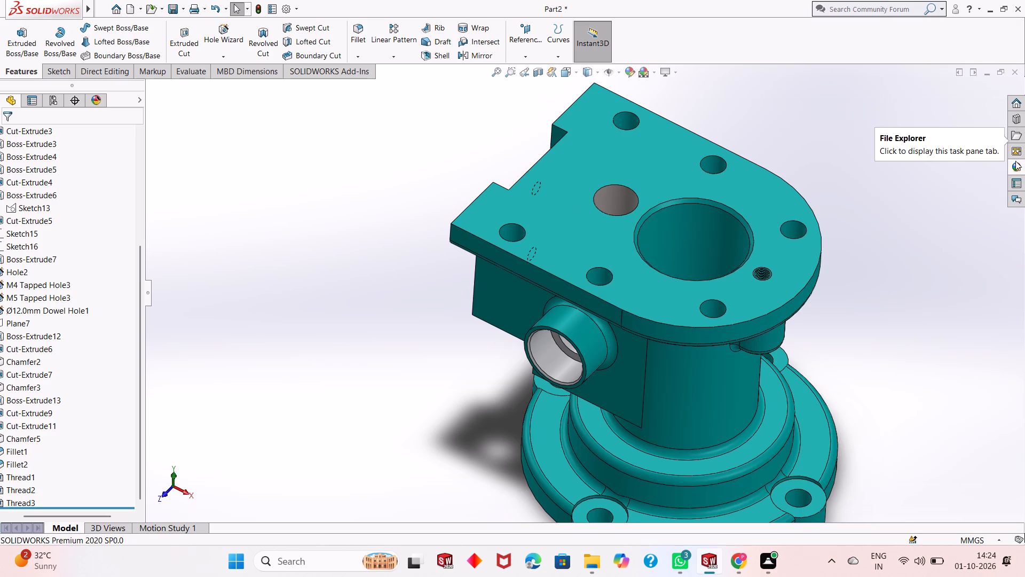
Apply polished aluminum to the inner faces of the three plain bolt holes around the top flange's rounded end.
left_click(1015, 165)
left_click_drag(857, 294, 714, 154)
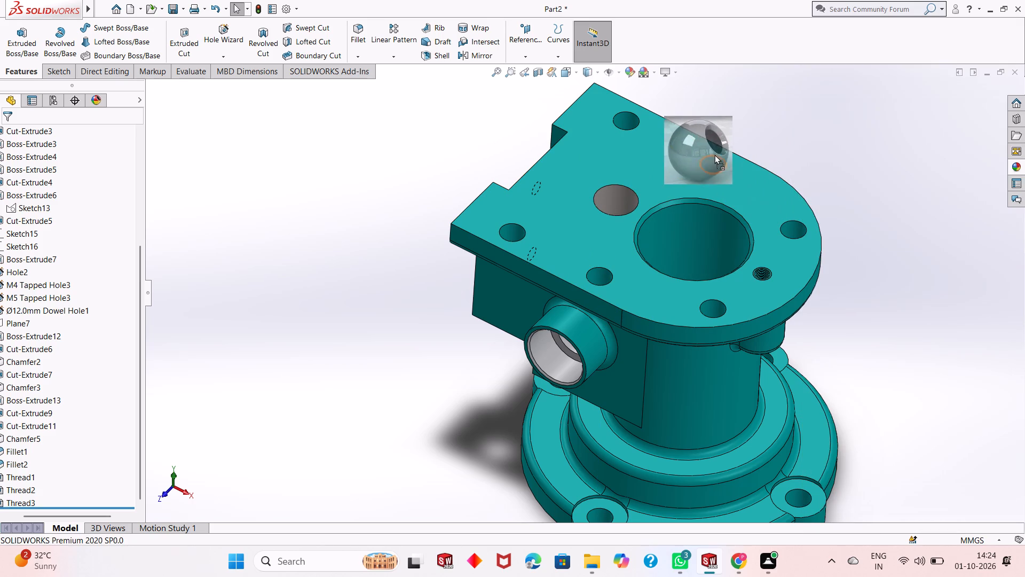
left_click_drag(714, 154, 713, 169)
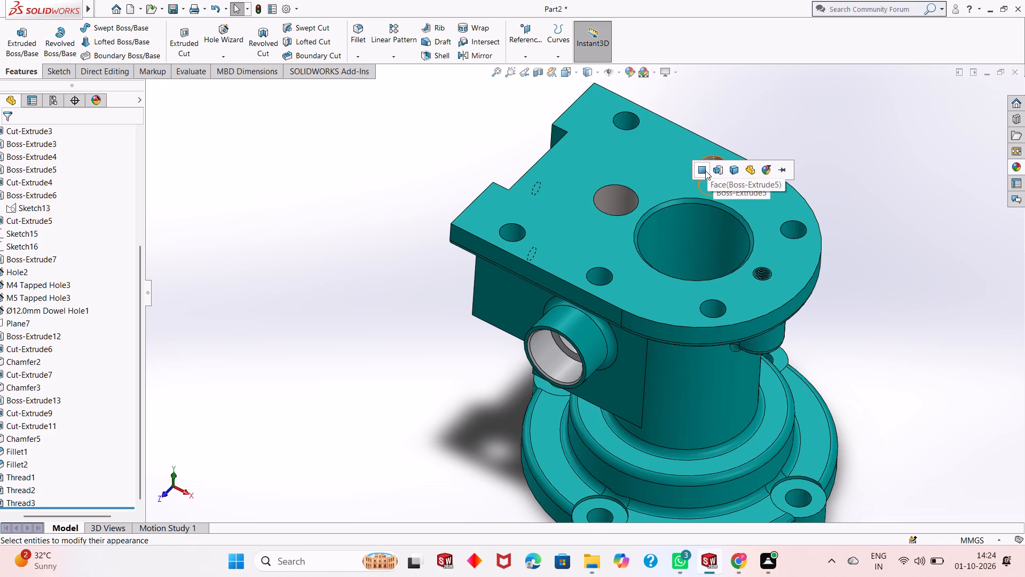
left_click(705, 170)
left_click(1010, 165)
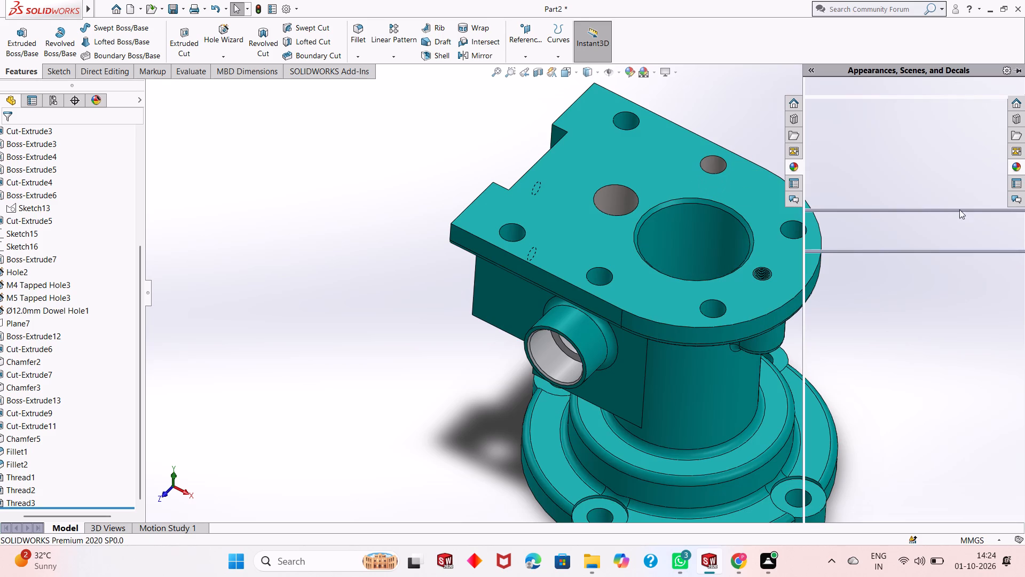
left_click_drag(860, 298, 717, 308)
left_click(719, 311)
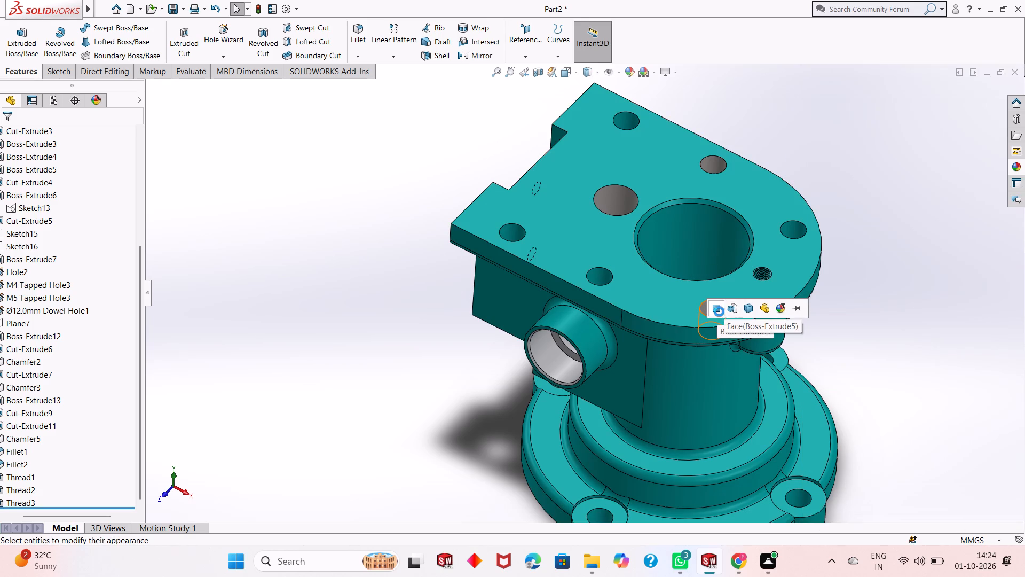
left_click(1012, 165)
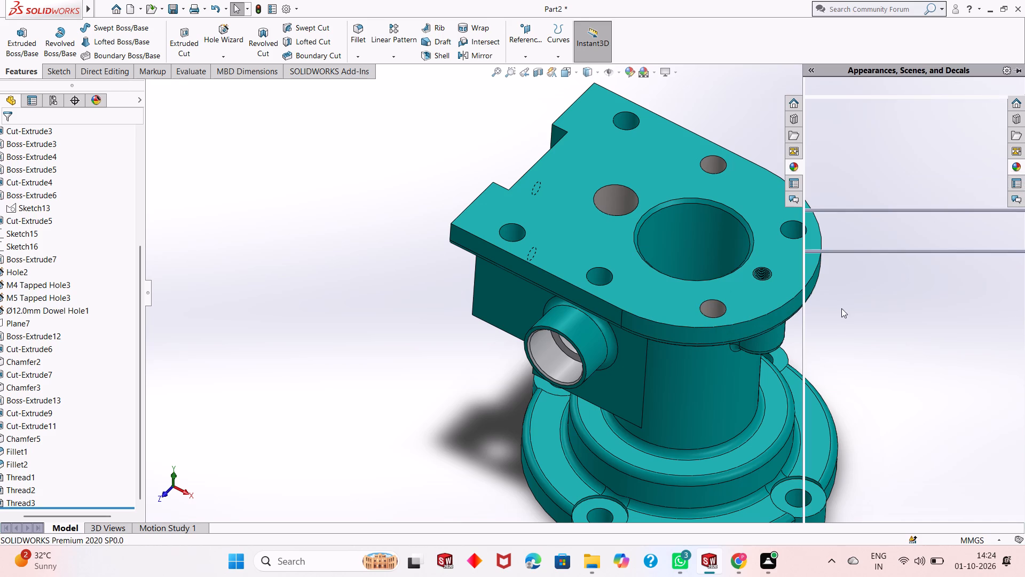
left_click_drag(849, 296, 793, 226)
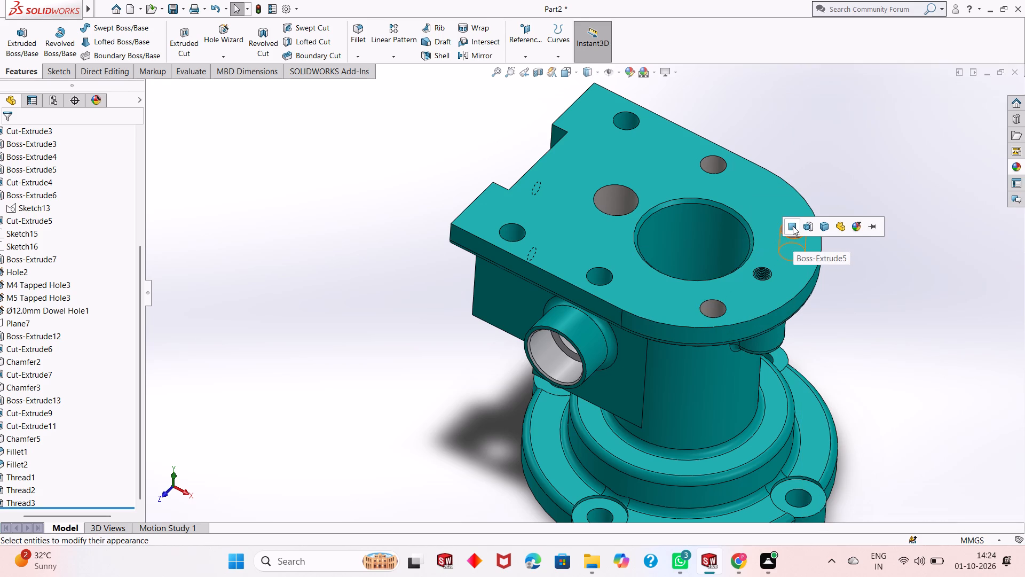
left_click(793, 226)
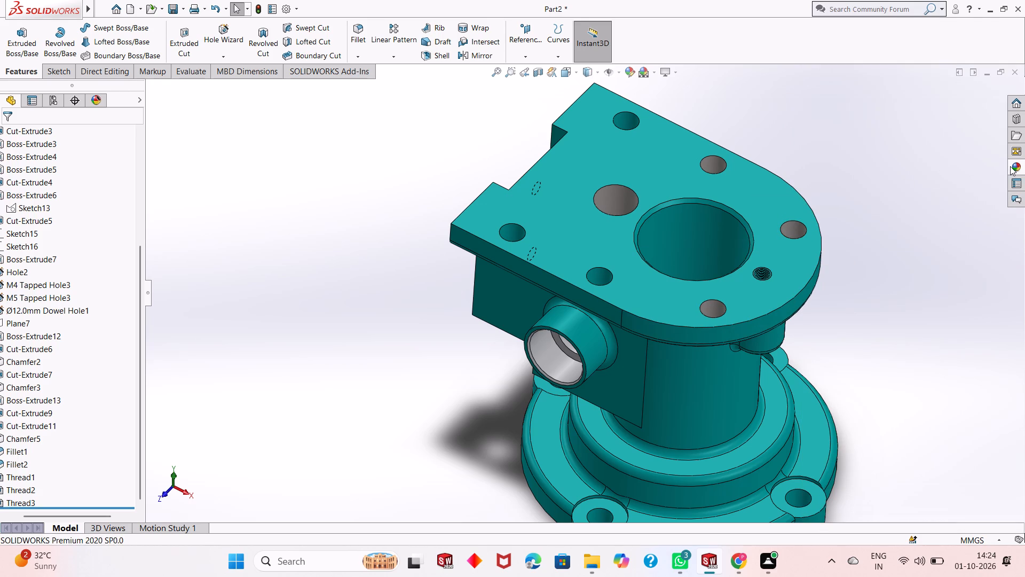
Apply polished aluminum to the Thread3 face in the small threaded hole on the top flange.
left_click(1010, 166)
left_click_drag(855, 299, 759, 272)
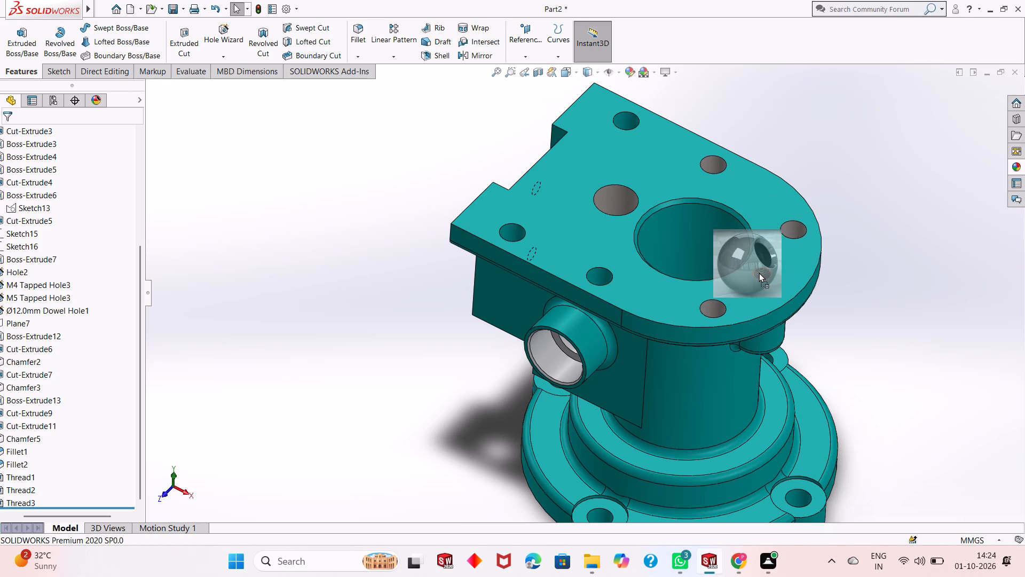
left_click_drag(759, 272, 758, 272)
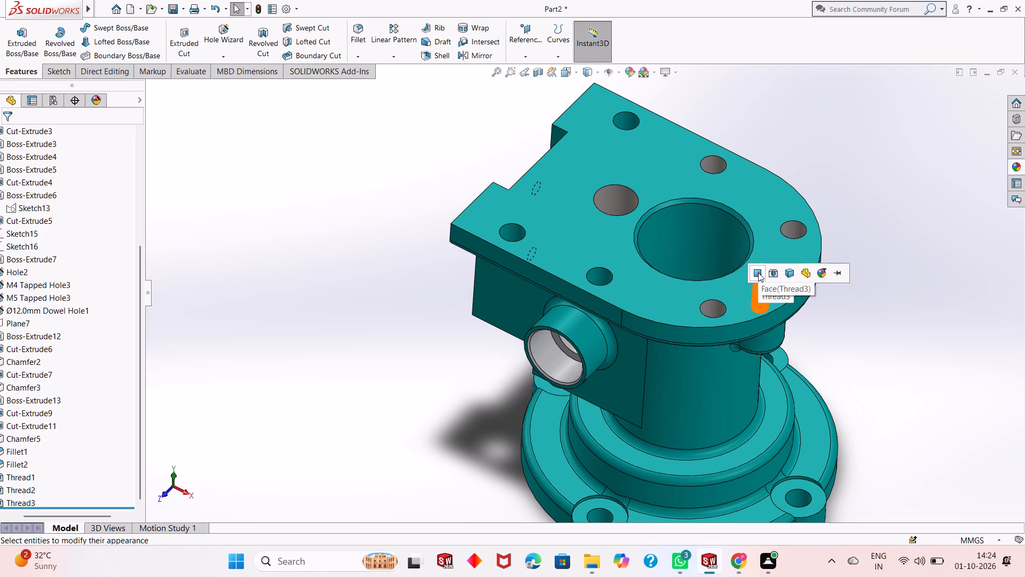
left_click(758, 272)
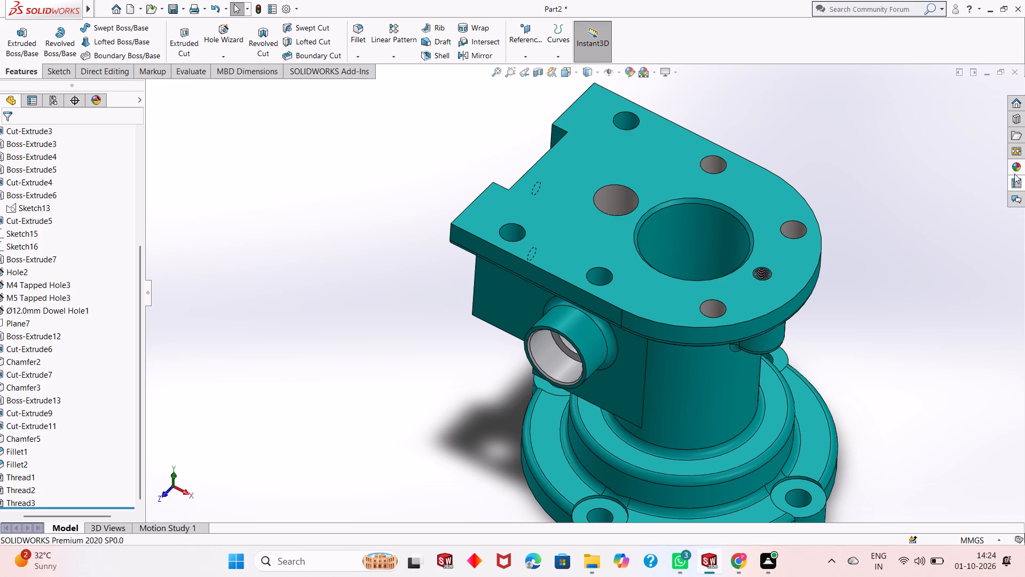
Apply polished steel to the inner faces of the three remaining teal bolt holes toward the top flange's notched square end.
left_click(1014, 168)
left_click_drag(855, 302, 594, 268)
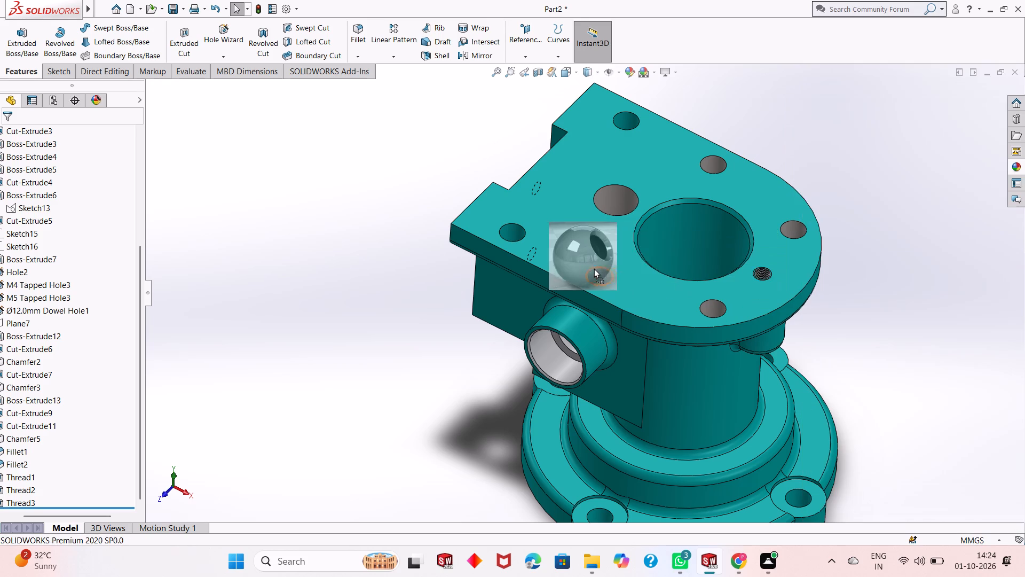
left_click_drag(594, 268, 605, 283)
left_click(605, 283)
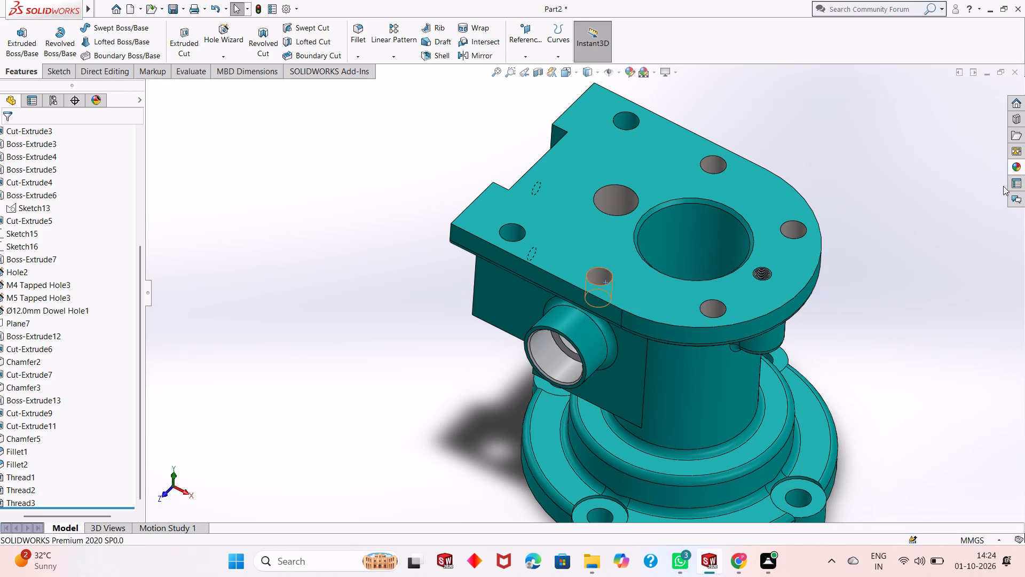
left_click(1016, 169)
left_click_drag(856, 295, 534, 230)
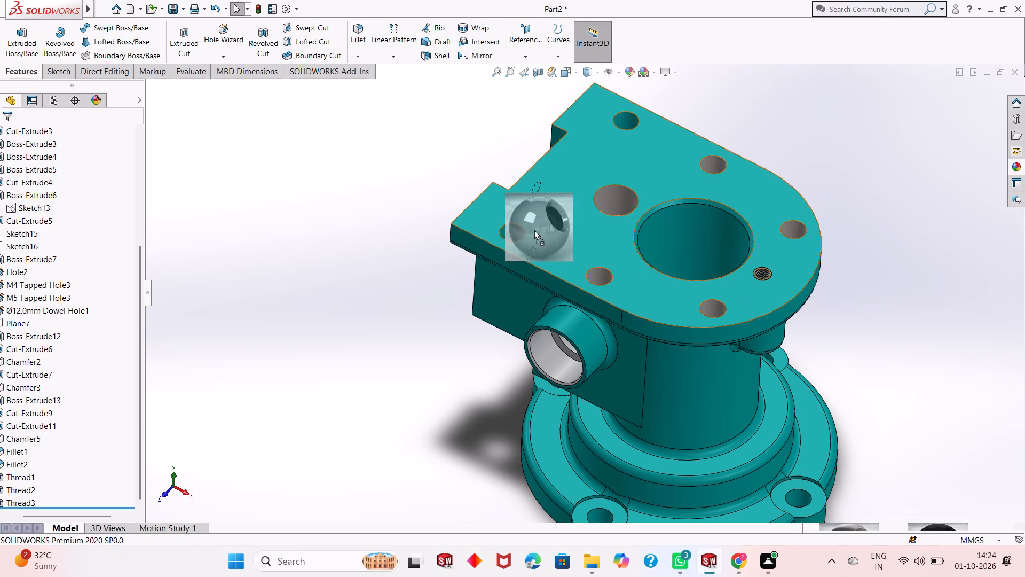
left_click_drag(534, 230, 512, 228)
left_click(512, 228)
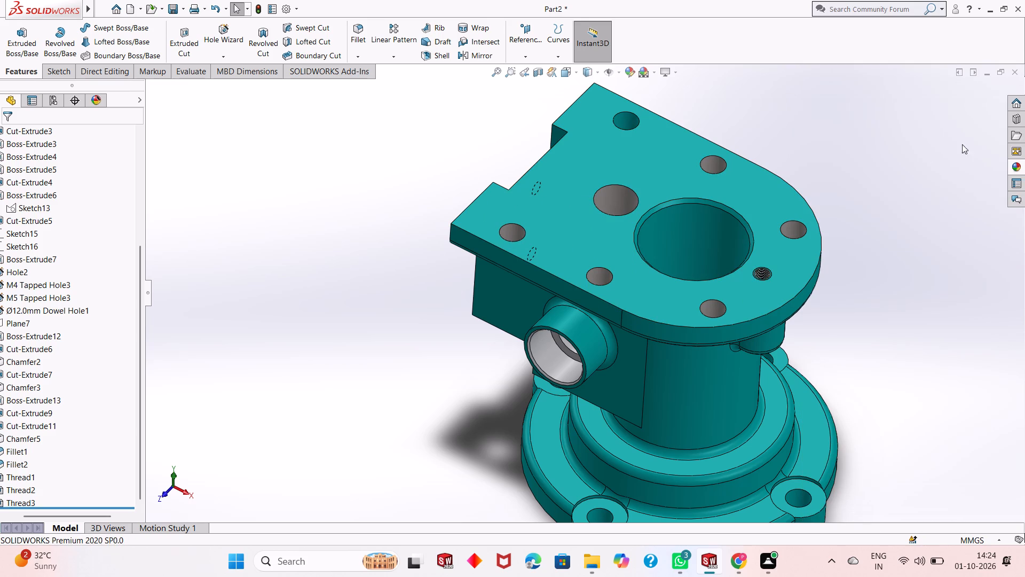
left_click(1012, 166)
left_click_drag(869, 289, 809, 255)
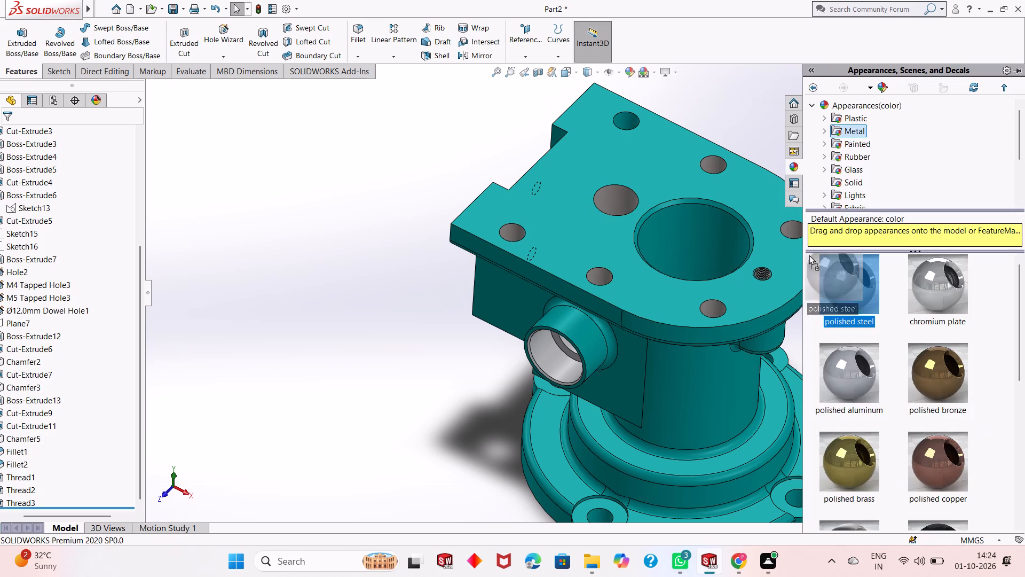
left_click_drag(809, 255, 629, 120)
left_click(629, 120)
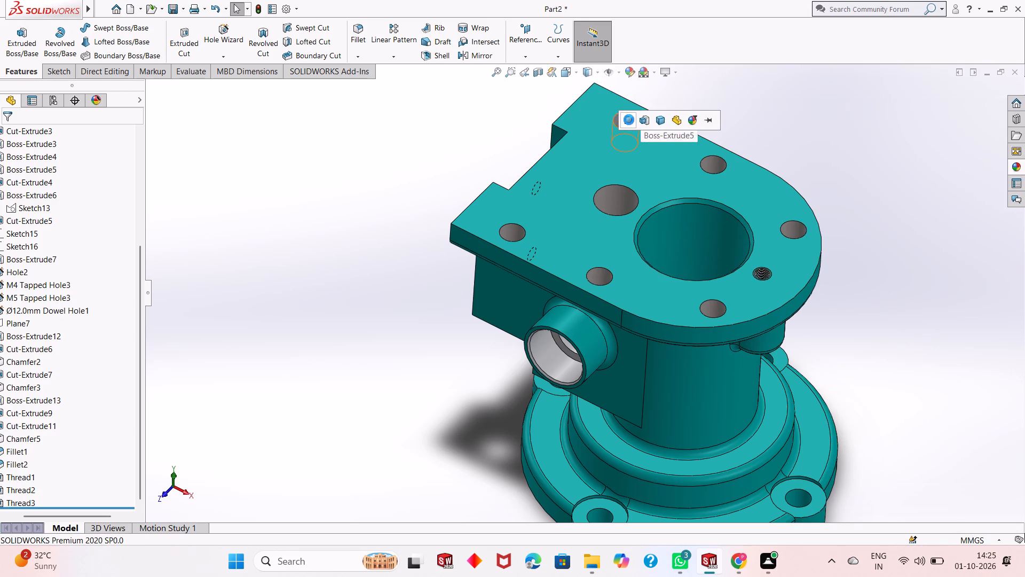
Apply polished aluminum to the inner face of the large central bore, Cut-Extrude7.
scroll(623, 248, "up", 1)
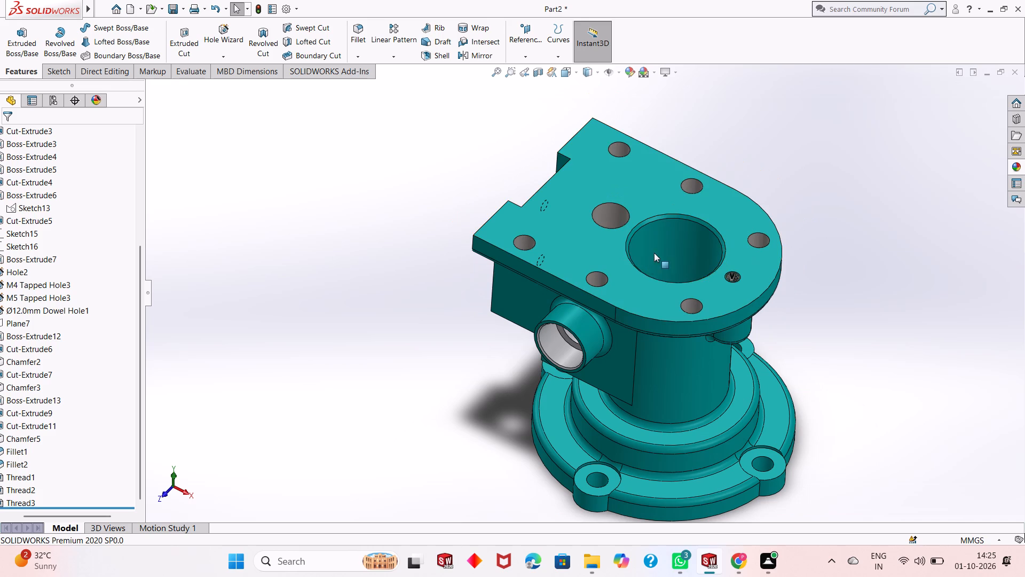
scroll(658, 232, "down", 1)
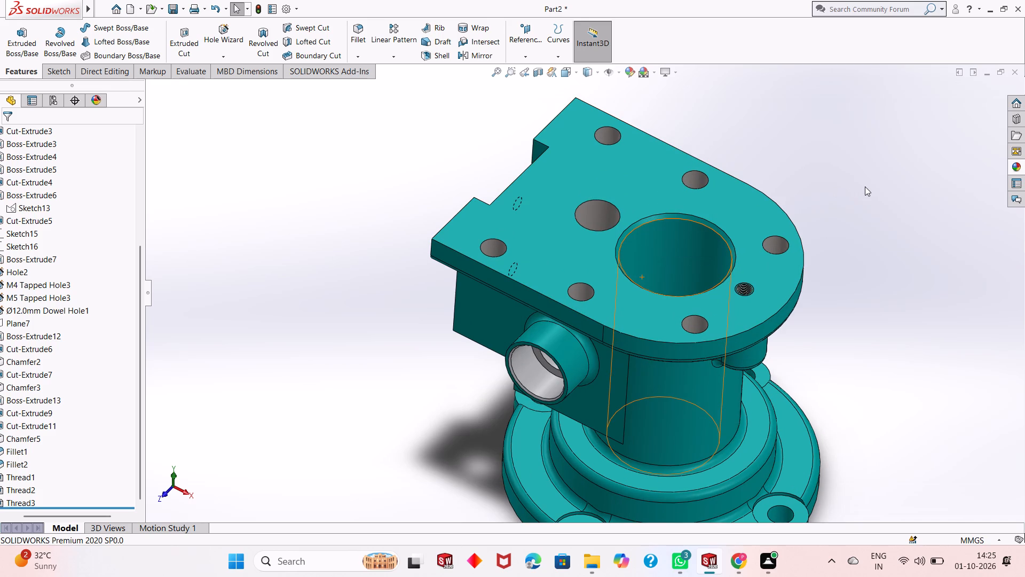
left_click(1015, 164)
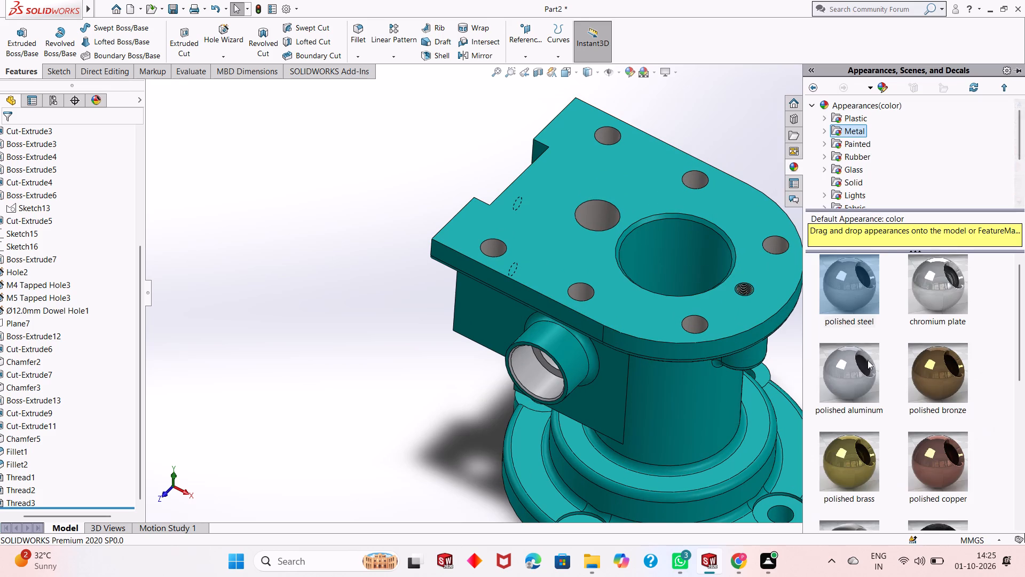
left_click_drag(860, 370, 690, 251)
left_click(690, 251)
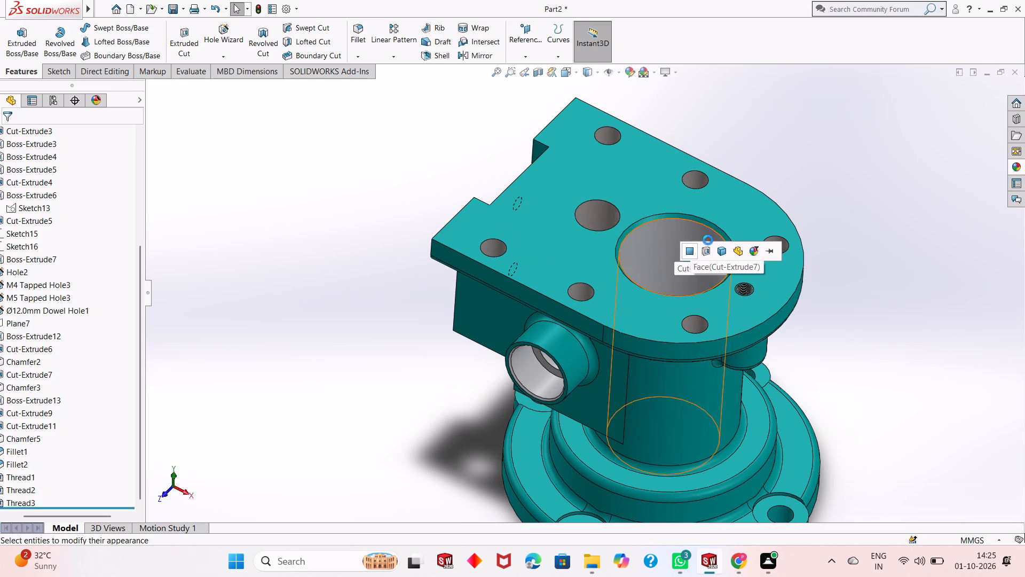
Apply polished aluminum to the chamfer face around the top edge of the large central bore.
left_click(1012, 166)
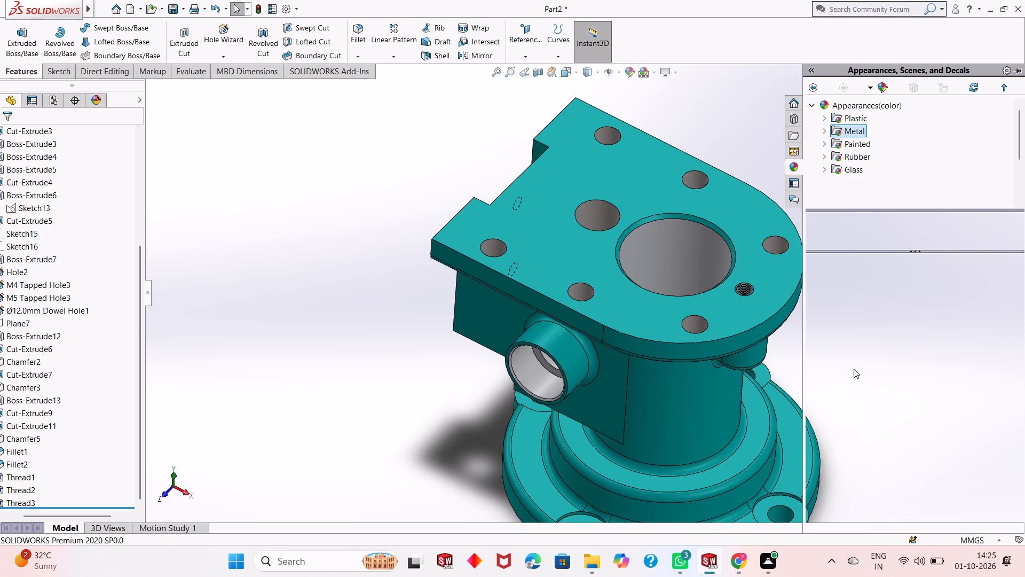
left_click_drag(854, 369, 679, 207)
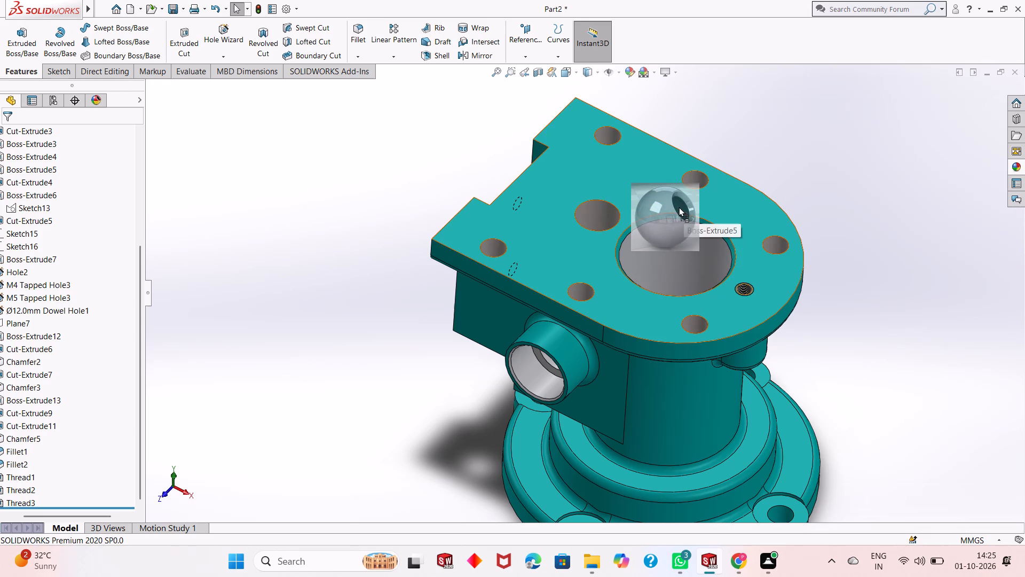
left_click_drag(679, 207, 670, 216)
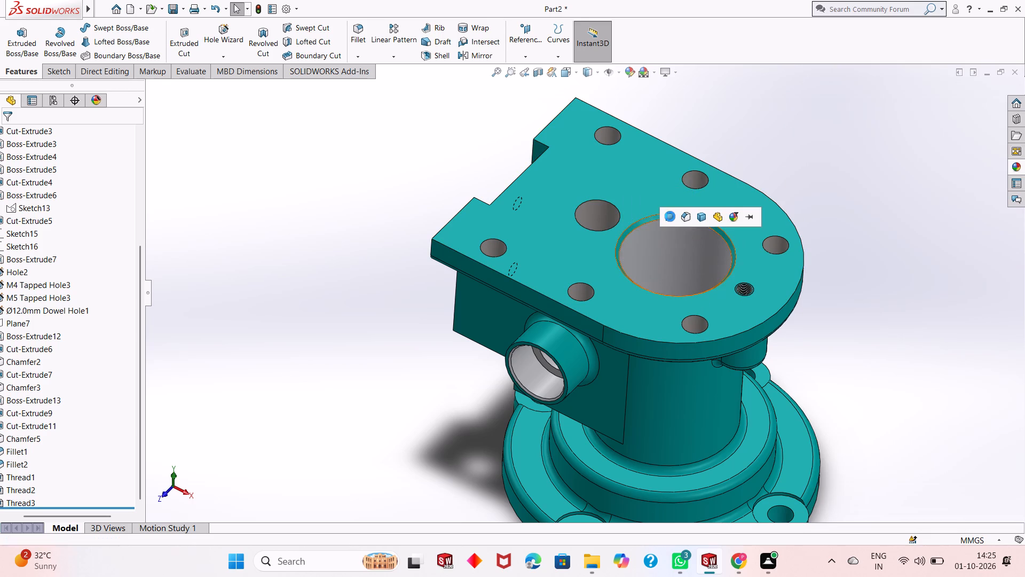
left_click(670, 216)
Apply polished steel to the flat top face around the Hole1 hole on the base flange lug below the side port.
scroll(672, 289, "up", 1)
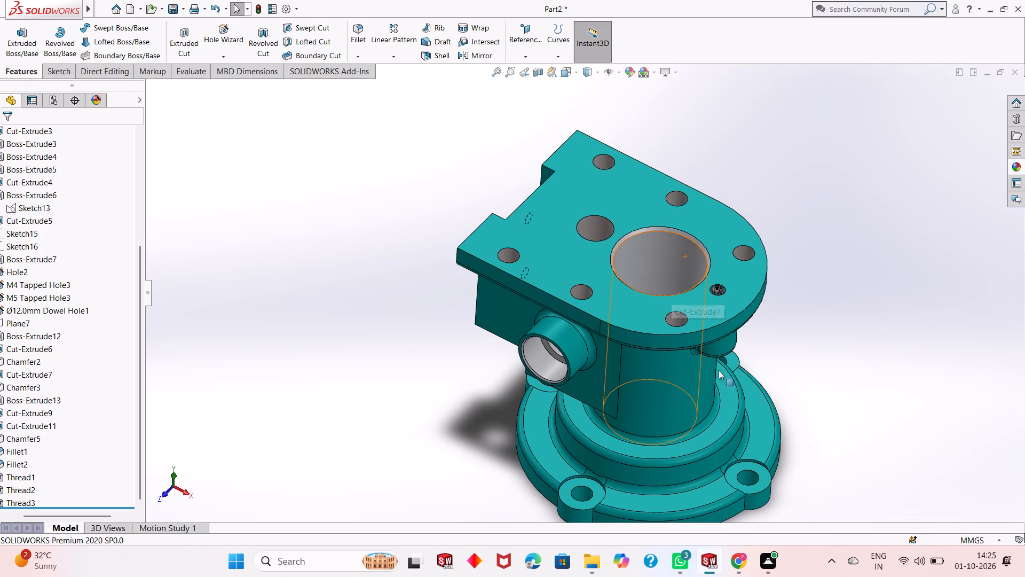
middle_click_drag(686, 402, 685, 388)
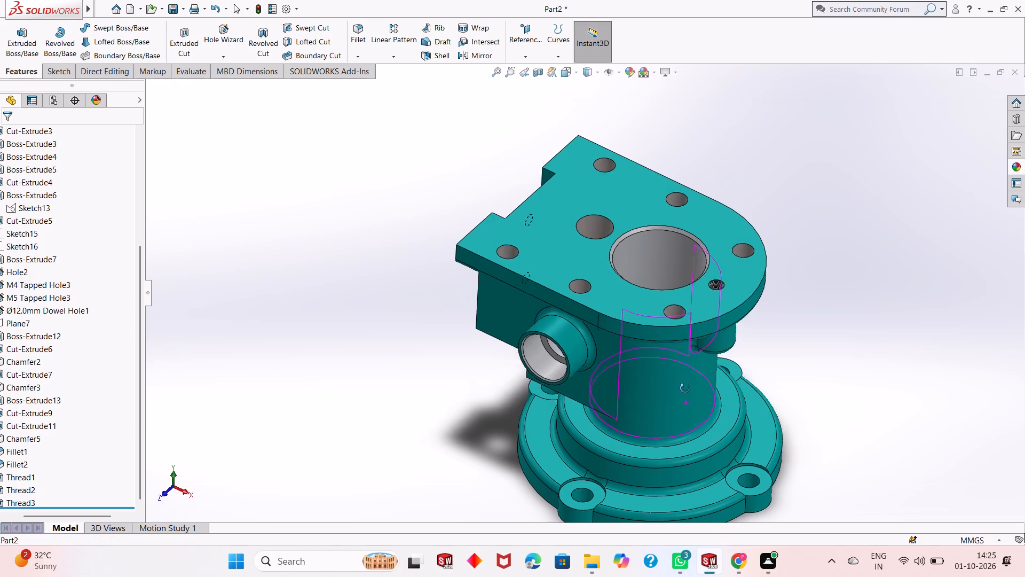
middle_click_drag(685, 388, 685, 359)
scroll(671, 368, "up", 1)
middle_click_drag(786, 335, 751, 346)
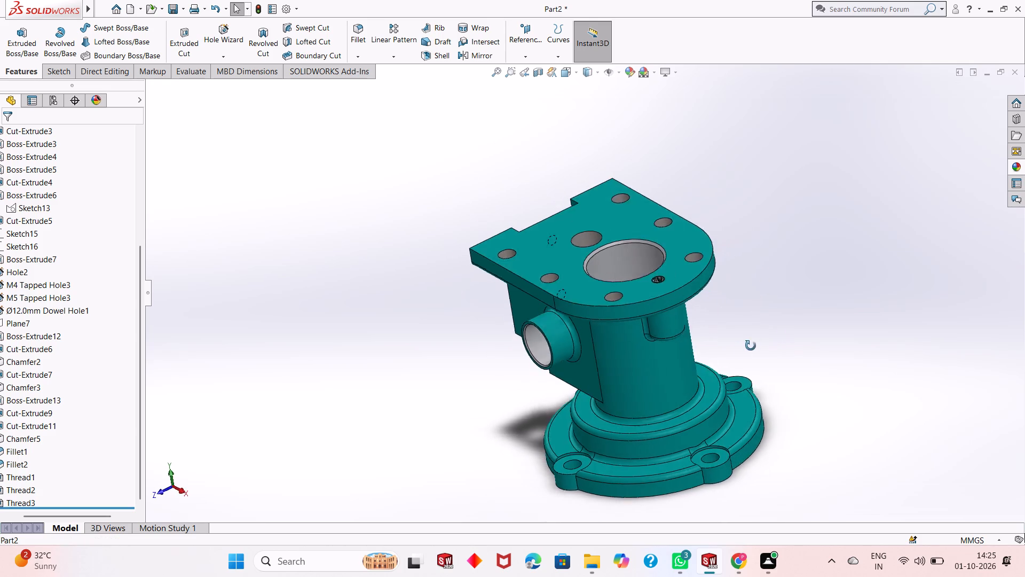
middle_click_drag(751, 346, 693, 375)
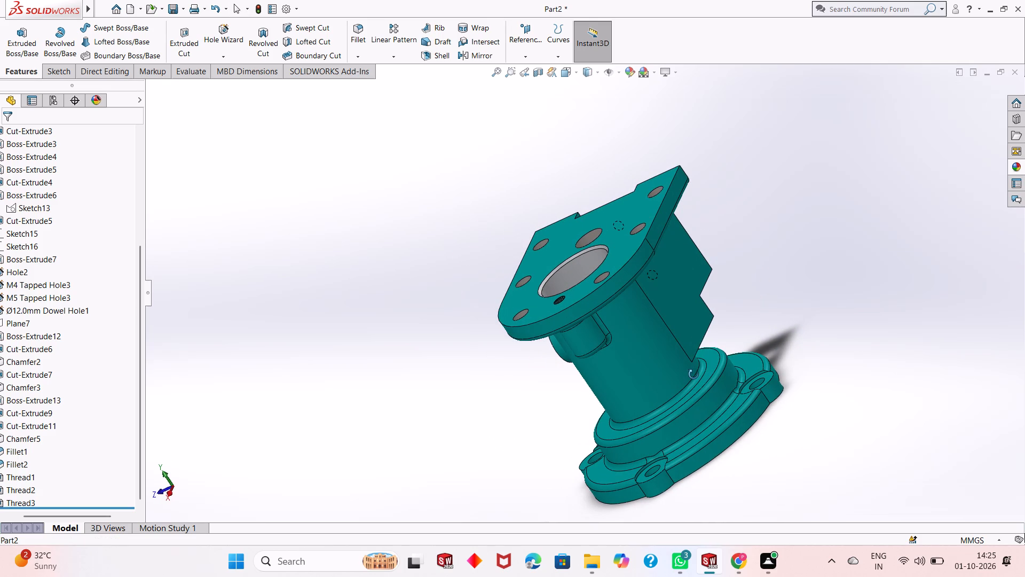
middle_click_drag(693, 375, 759, 298)
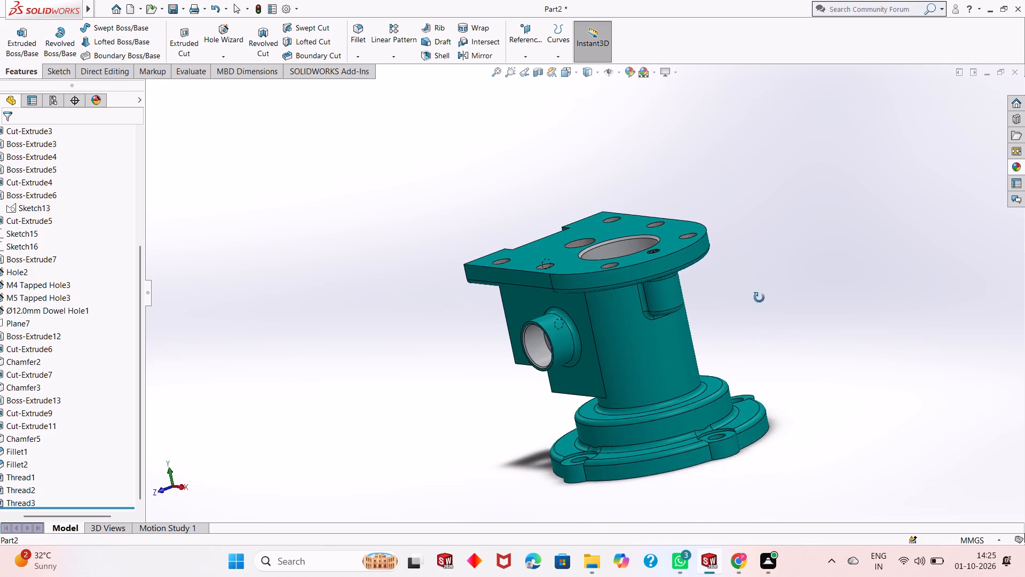
middle_click_drag(759, 298, 752, 345)
scroll(713, 381, "up", 3)
middle_click_drag(630, 387, 628, 407)
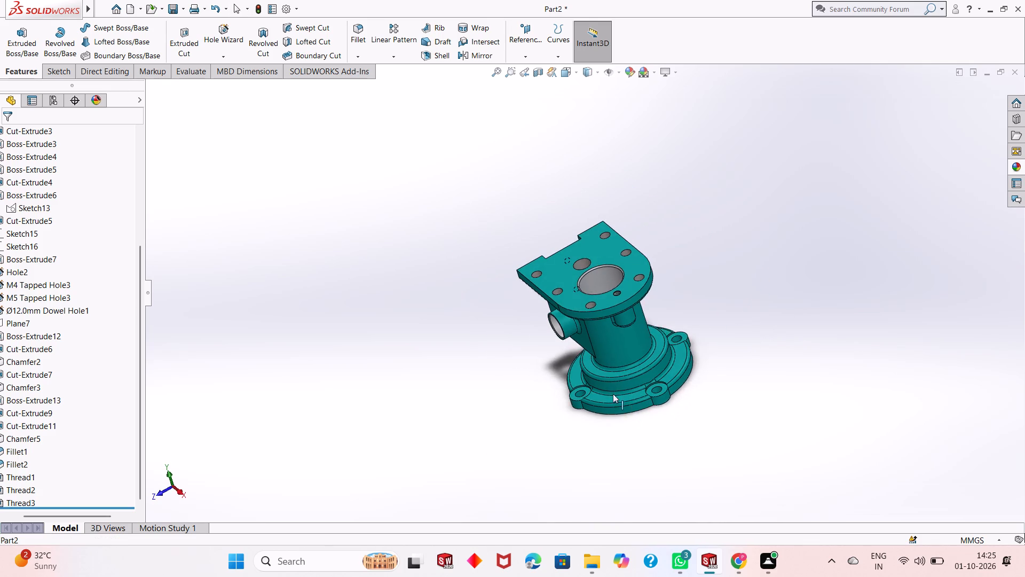
scroll(612, 393, "down", 6)
left_click(1015, 162)
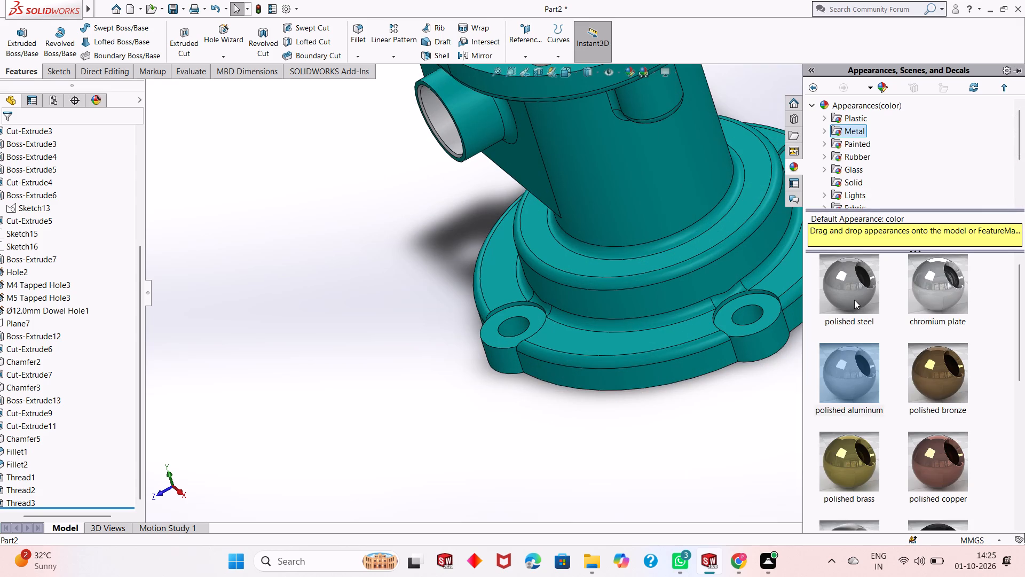
left_click_drag(854, 300, 539, 318)
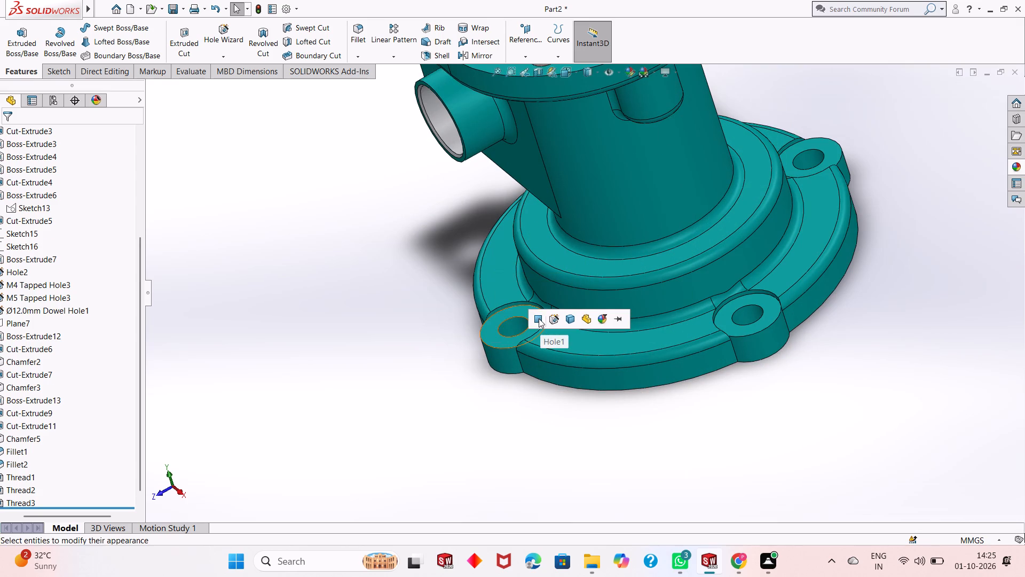
left_click(539, 318)
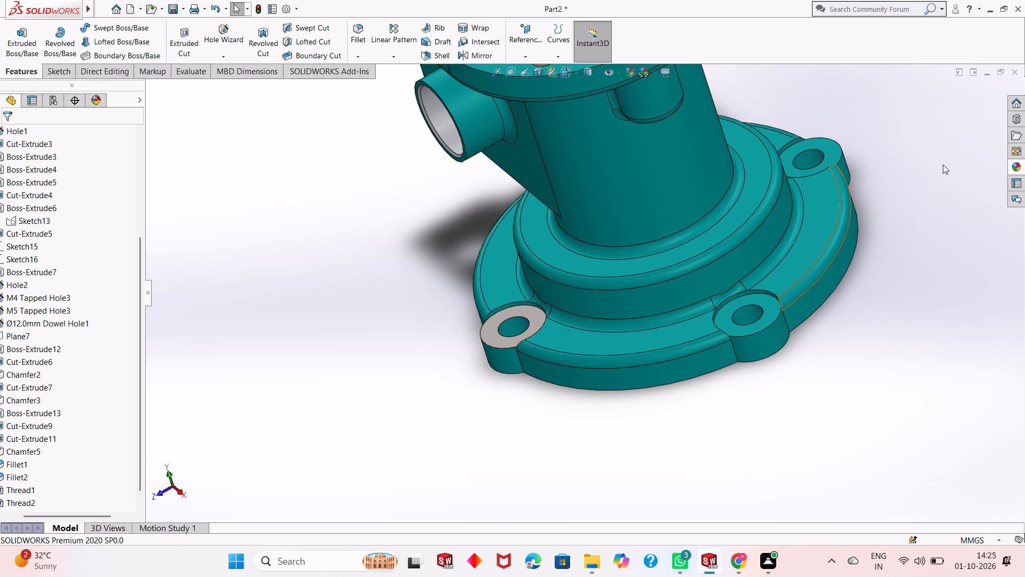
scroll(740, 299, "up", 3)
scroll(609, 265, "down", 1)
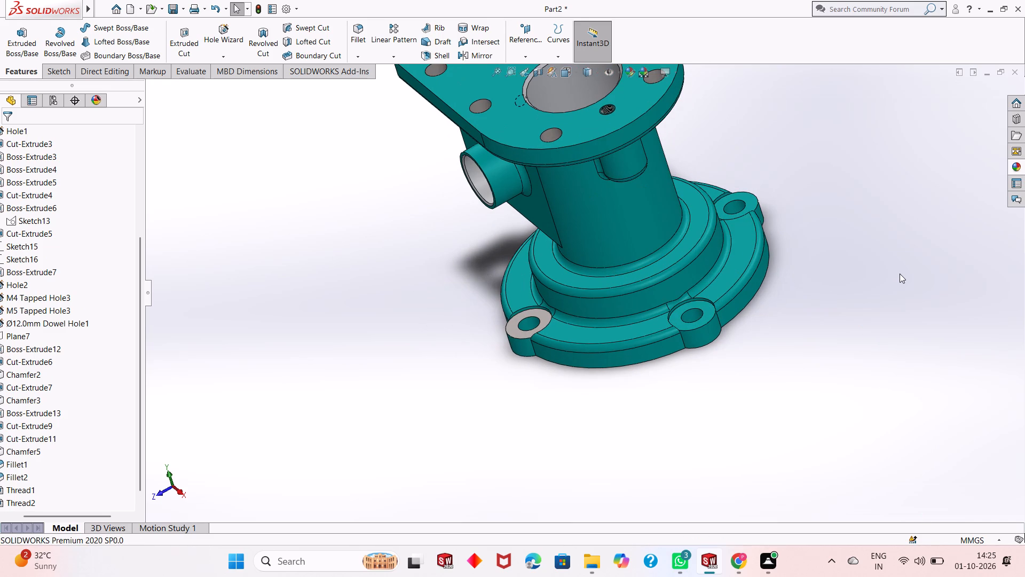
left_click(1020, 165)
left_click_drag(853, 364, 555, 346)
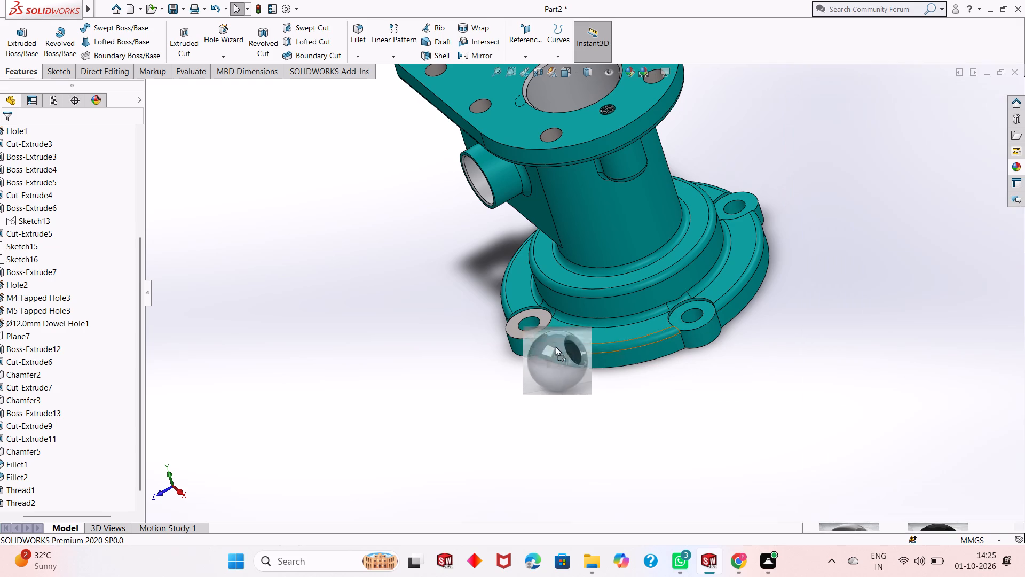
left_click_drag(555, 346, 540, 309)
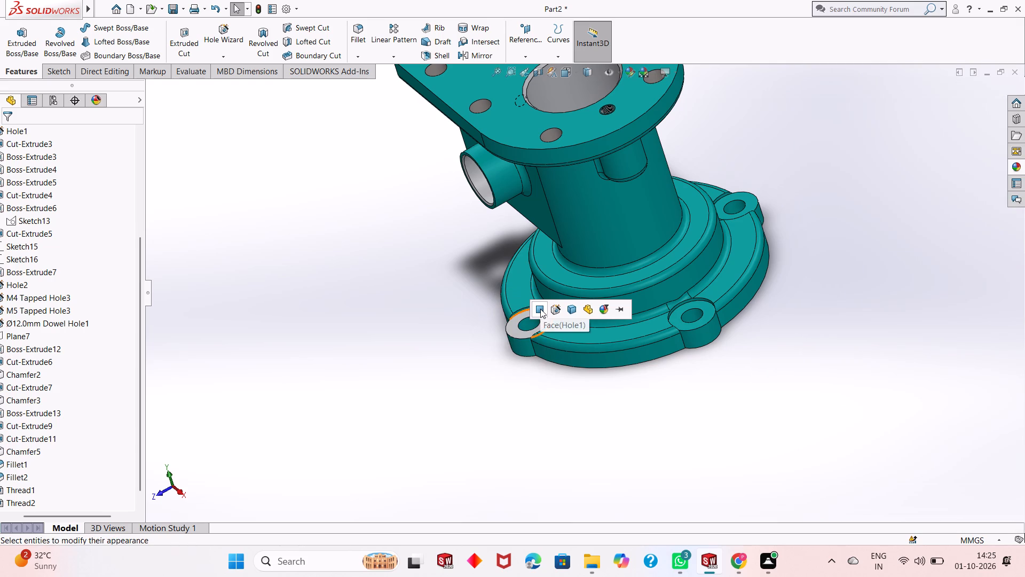
Apply polished steel to the inner face of the hole in the same base flange lug.
left_click(1014, 163)
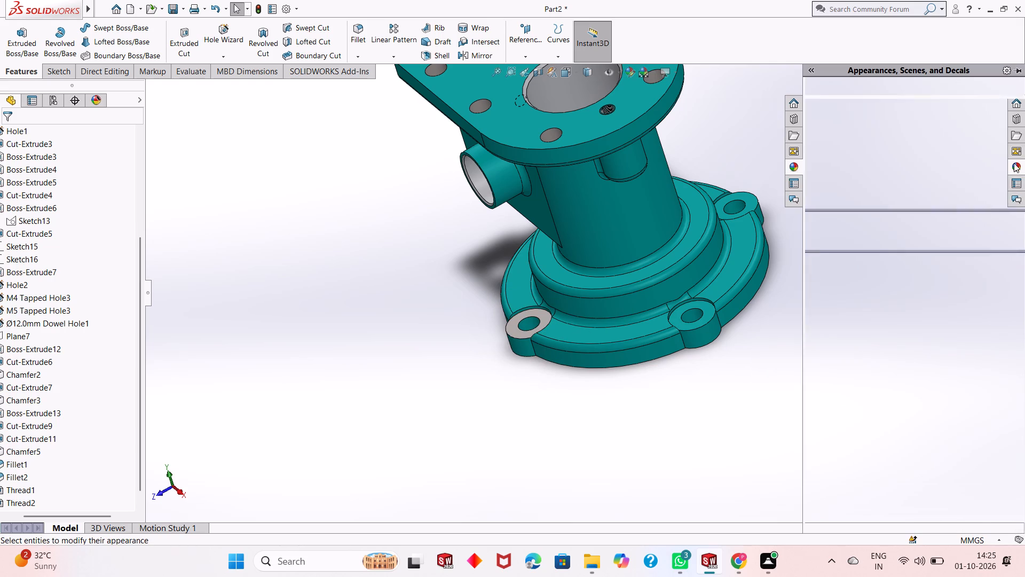
left_click_drag(854, 295, 533, 329)
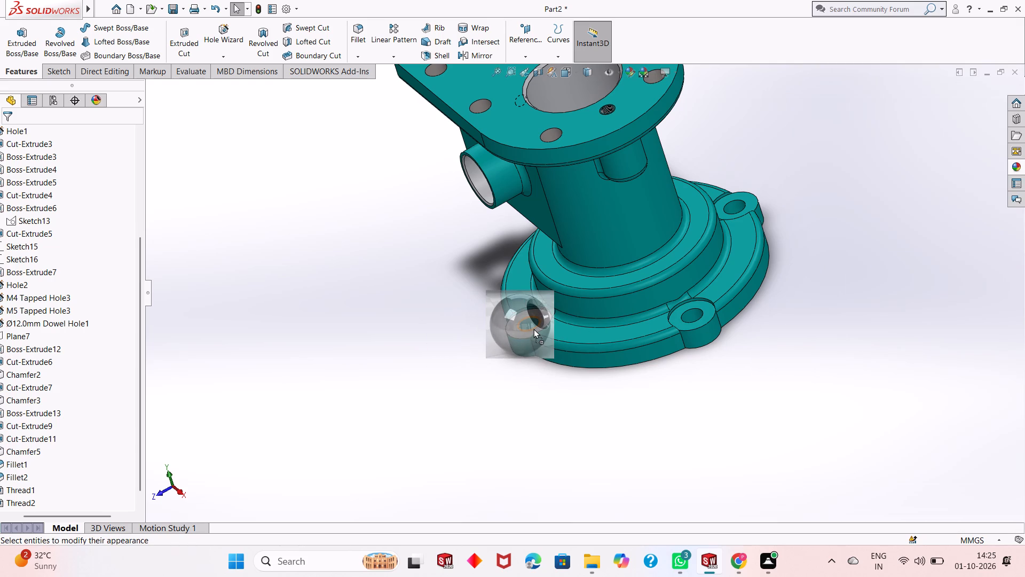
left_click_drag(533, 329, 534, 324)
left_click(534, 324)
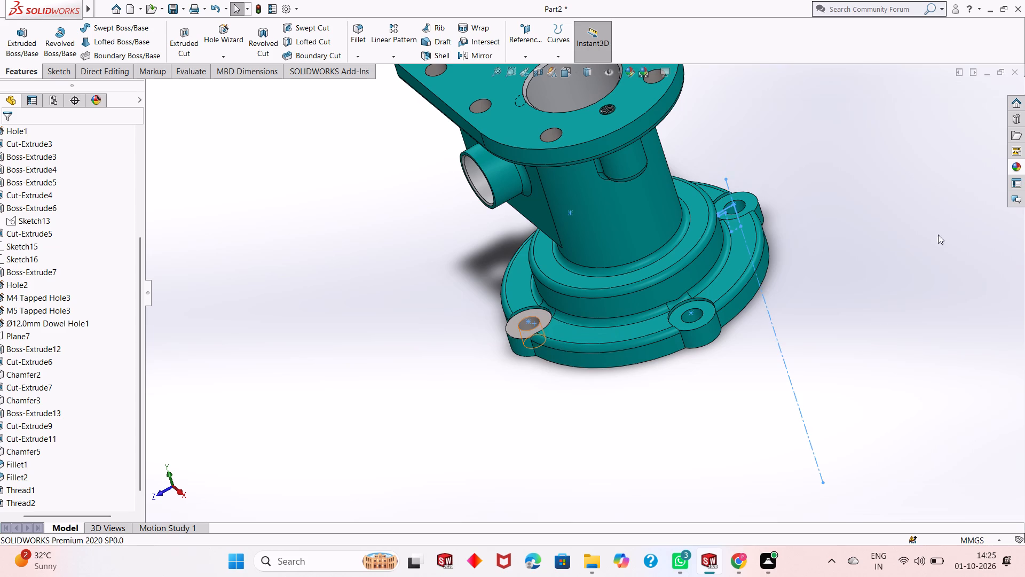
Apply polished steel to the whole Hole1 feature, covering the holes and flat seats on the base flange lugs.
left_click(1014, 165)
left_click_drag(845, 283, 836, 284)
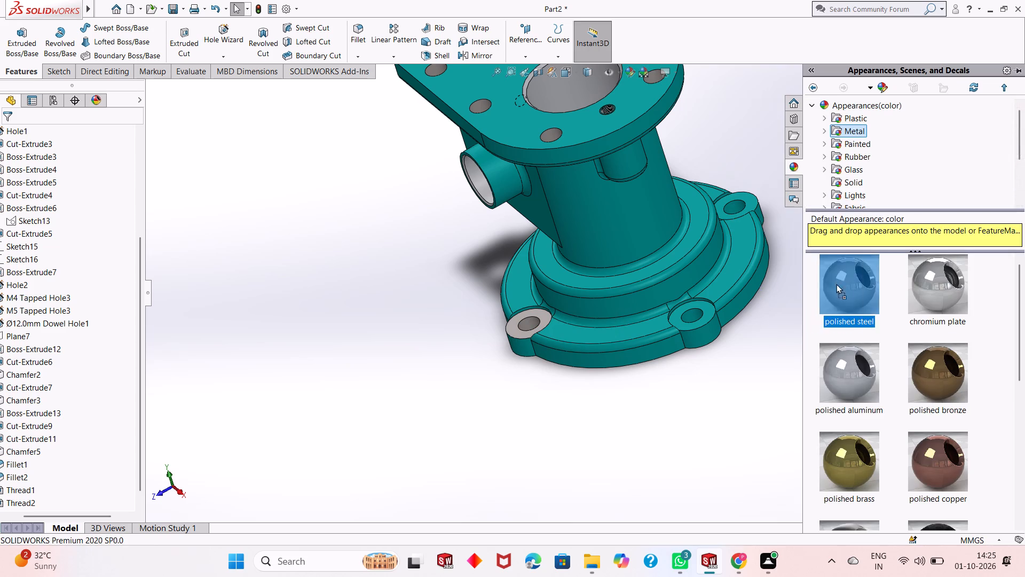
left_click_drag(836, 284, 706, 304)
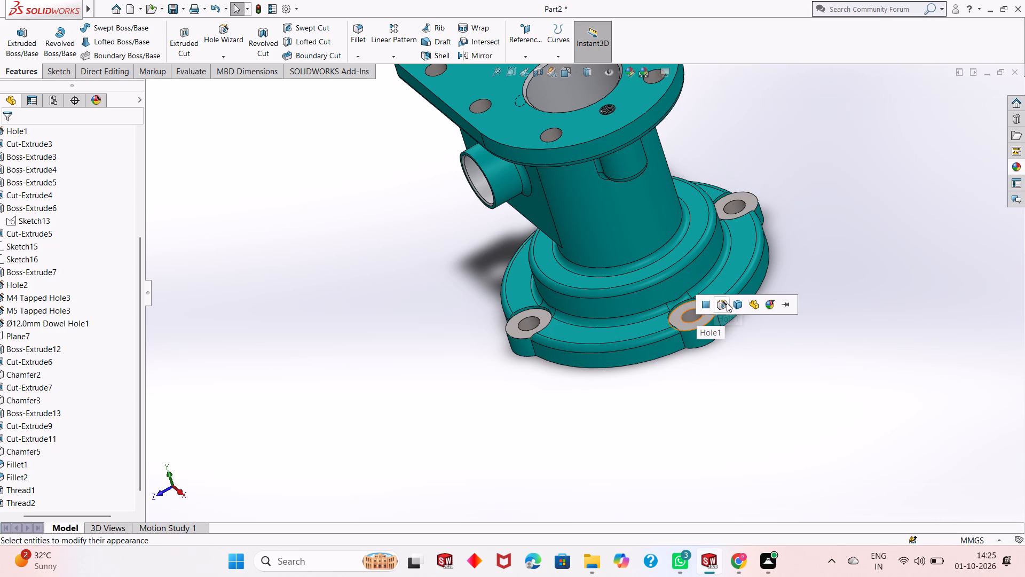
left_click(727, 302)
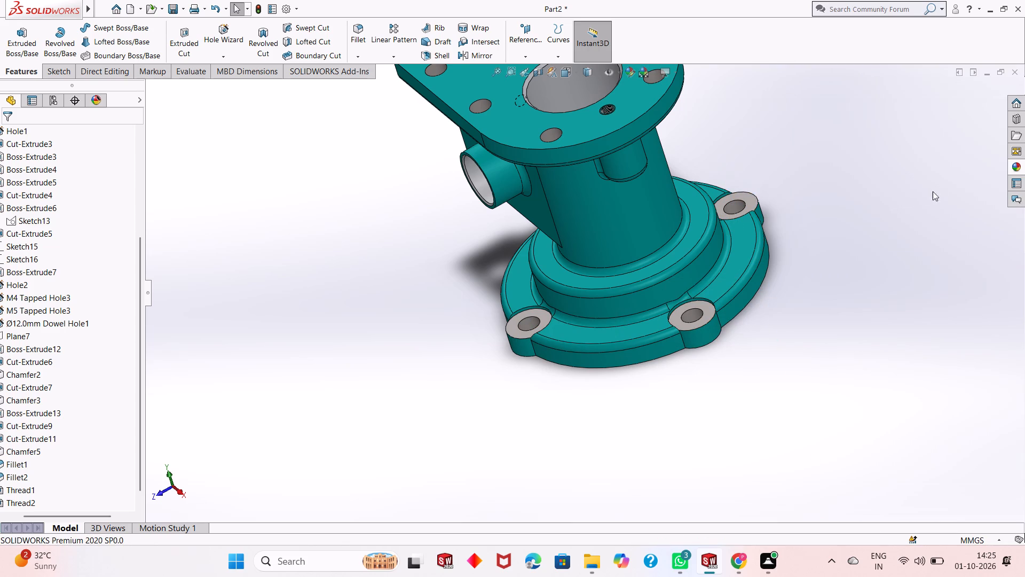
Apply polished steel to the whole Cut-Extrude6 feature, the large round recess in the underside of the base flange.
middle_click_drag(617, 354, 655, 352)
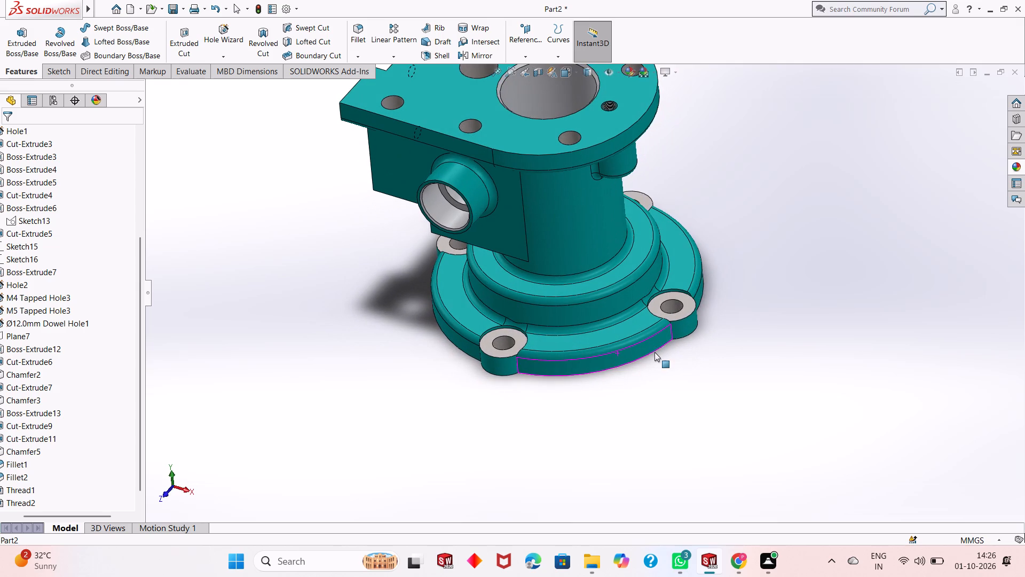
scroll(604, 363, "up", 1)
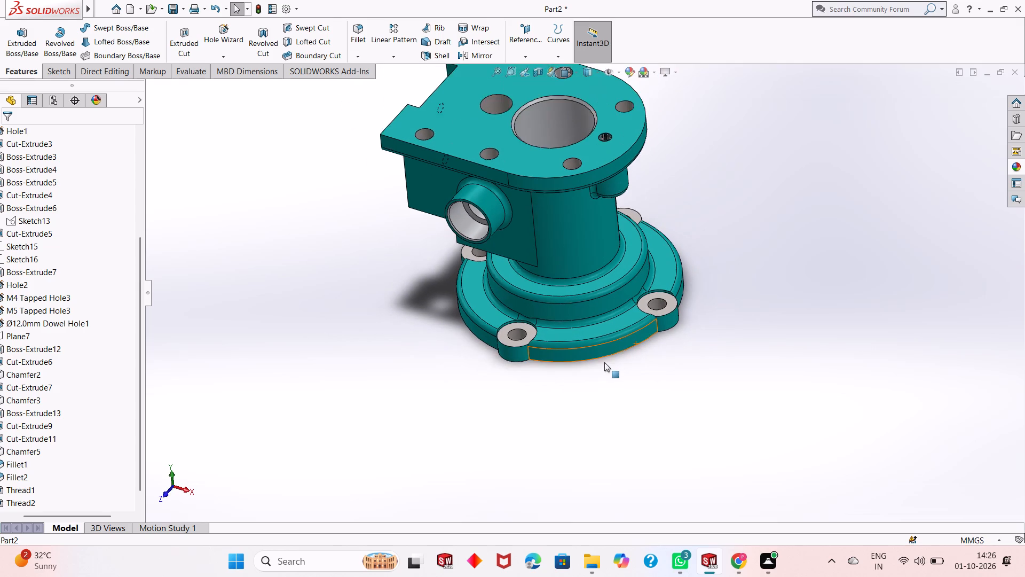
scroll(604, 362, "up", 1)
middle_click_drag(607, 427, 619, 168)
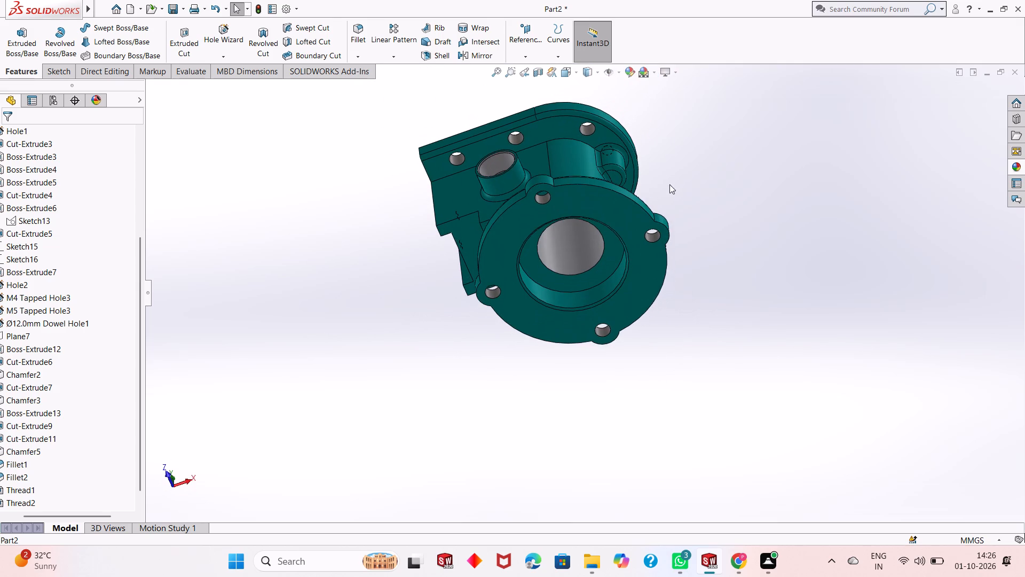
middle_click_drag(664, 278, 622, 303)
left_click(1015, 164)
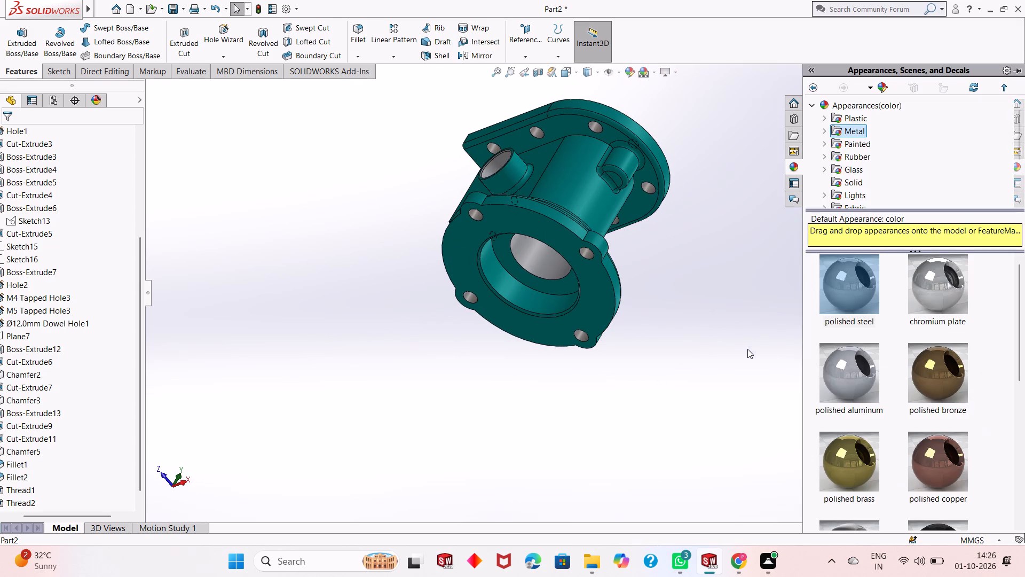
left_click_drag(847, 292, 548, 315)
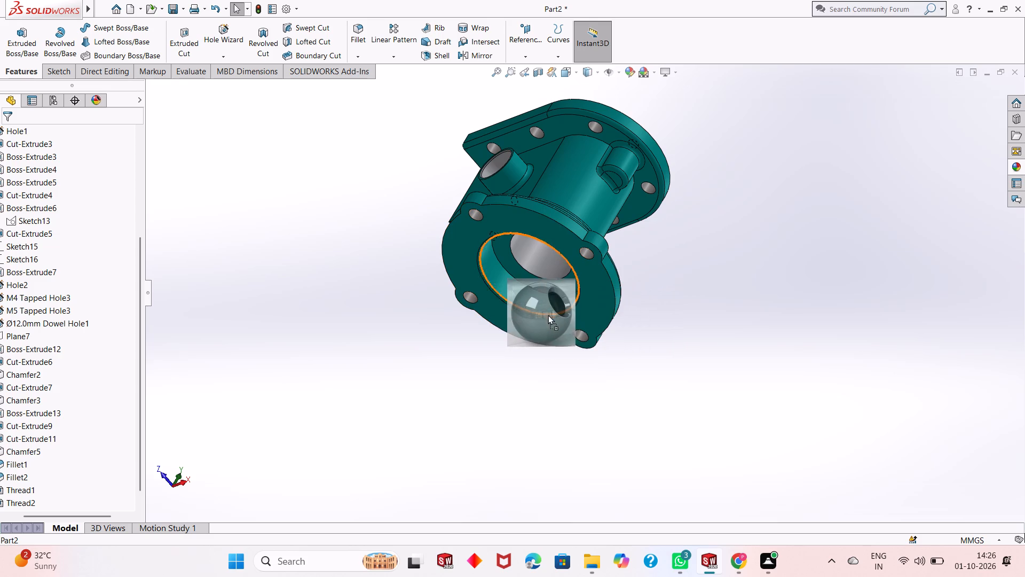
left_click_drag(548, 315, 534, 308)
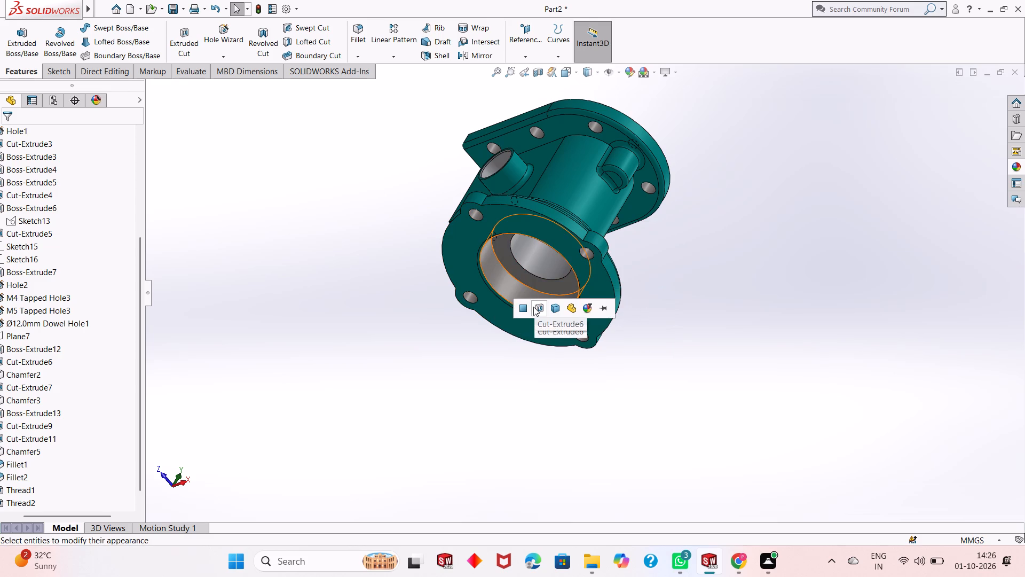
left_click(533, 307)
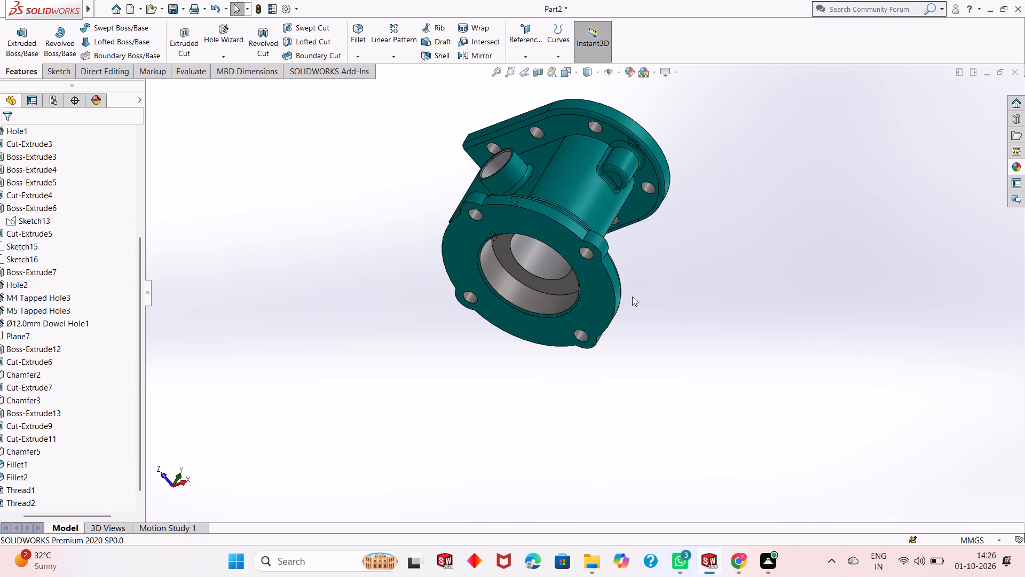
Apply polished steel to the narrow rim face around the opening of the large recess in the base flange's underside.
scroll(631, 295, "down", 2)
left_click(1015, 170)
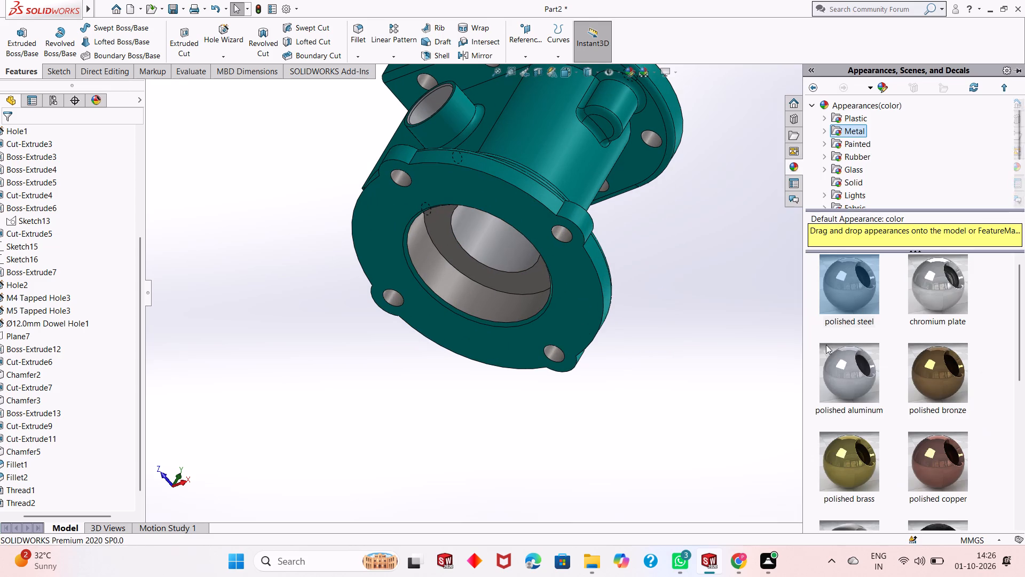
left_click_drag(848, 282, 472, 316)
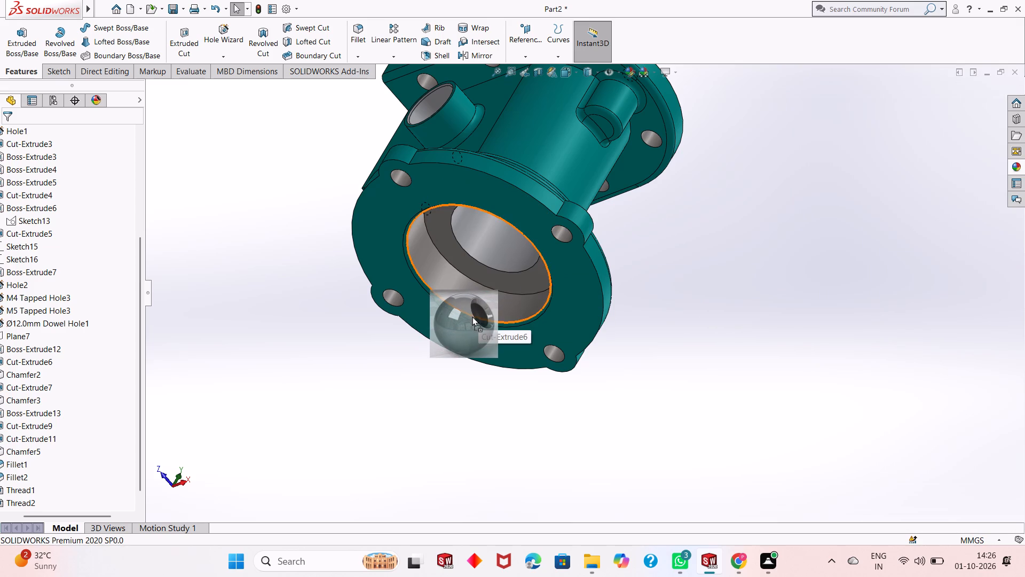
left_click_drag(472, 316, 472, 318)
left_click(472, 318)
Apply polished steel to the whole Hole2 feature, the stepped hole between two small threaded holes on the flat side face.
scroll(562, 408, "up", 3)
middle_click_drag(535, 170, 618, 215)
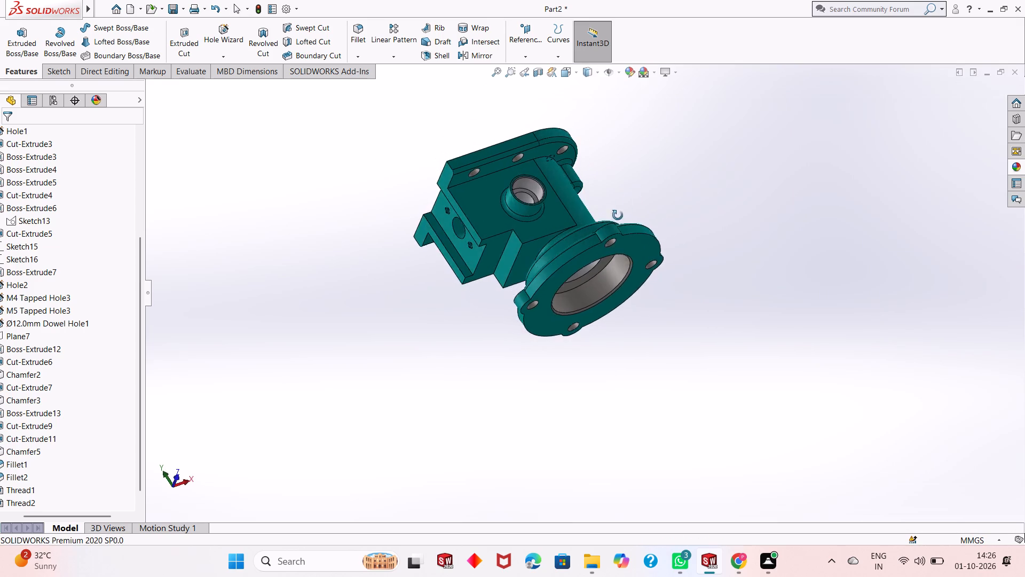
middle_click_drag(618, 215, 731, 310)
middle_click_drag(532, 297, 482, 231)
scroll(512, 198, "down", 1)
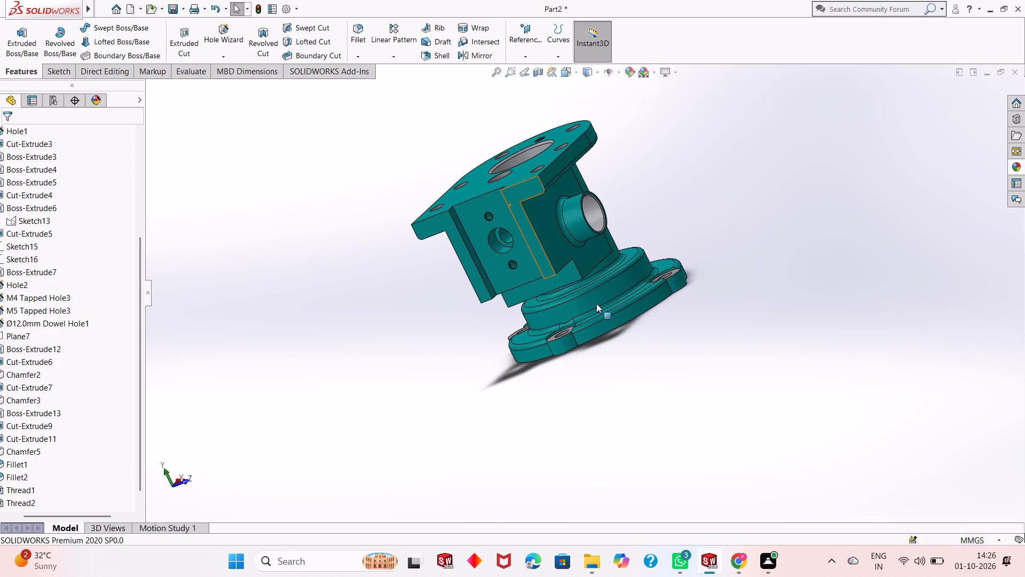
scroll(532, 218, "down", 5)
left_click(1019, 167)
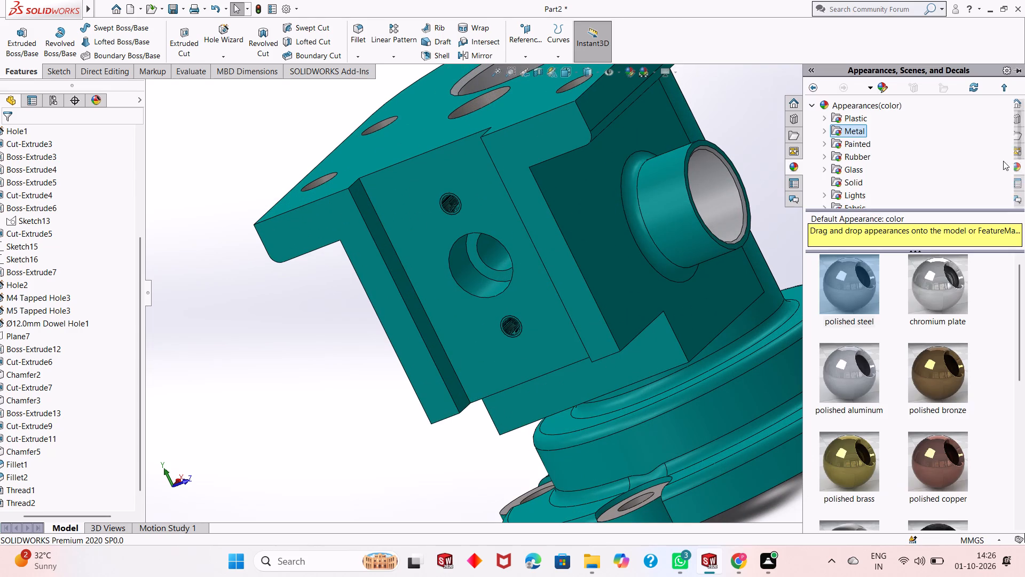
left_click_drag(861, 297, 482, 288)
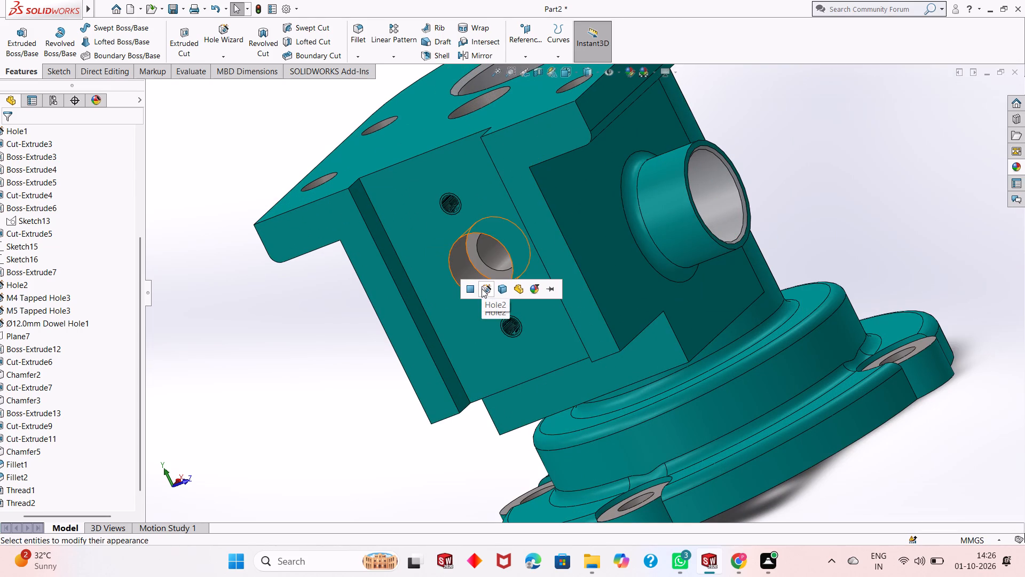
left_click(486, 289)
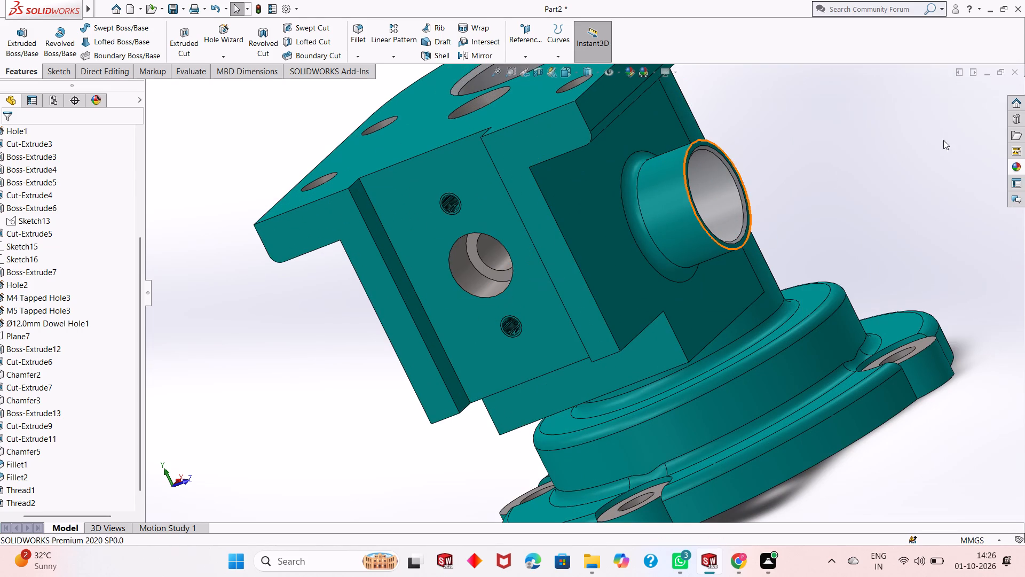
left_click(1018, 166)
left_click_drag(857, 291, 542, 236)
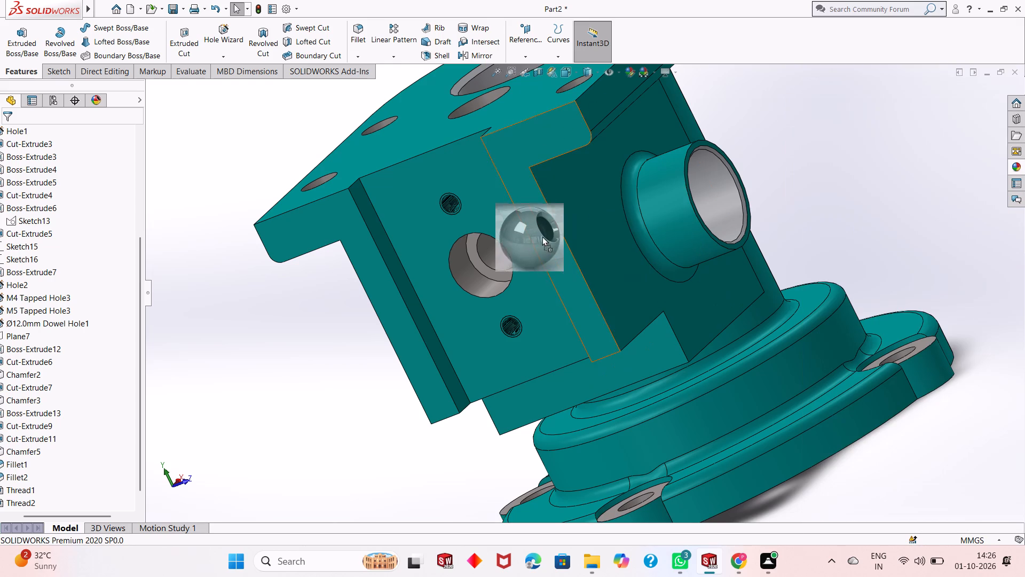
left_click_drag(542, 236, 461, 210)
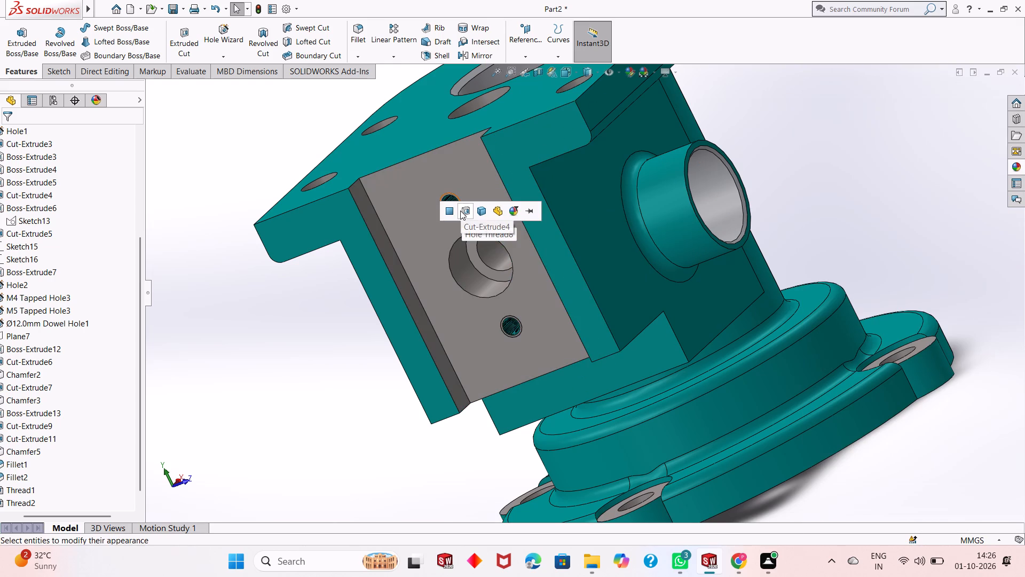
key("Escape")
Apply polished steel to the threads in both small tapped holes, above and below Hole2 on the flat side face.
left_click(1019, 166)
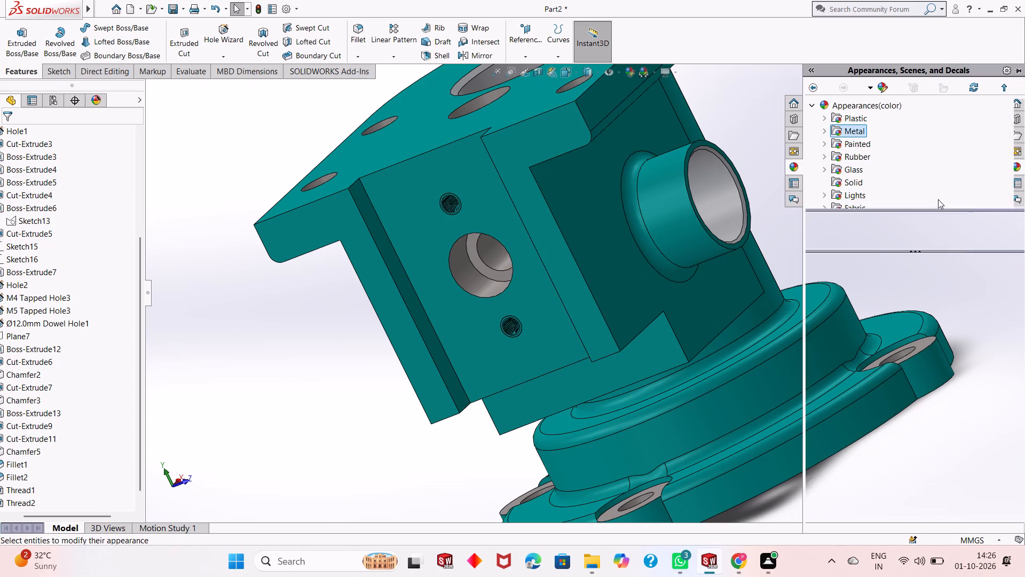
left_click_drag(864, 285, 455, 199)
left_click(455, 199)
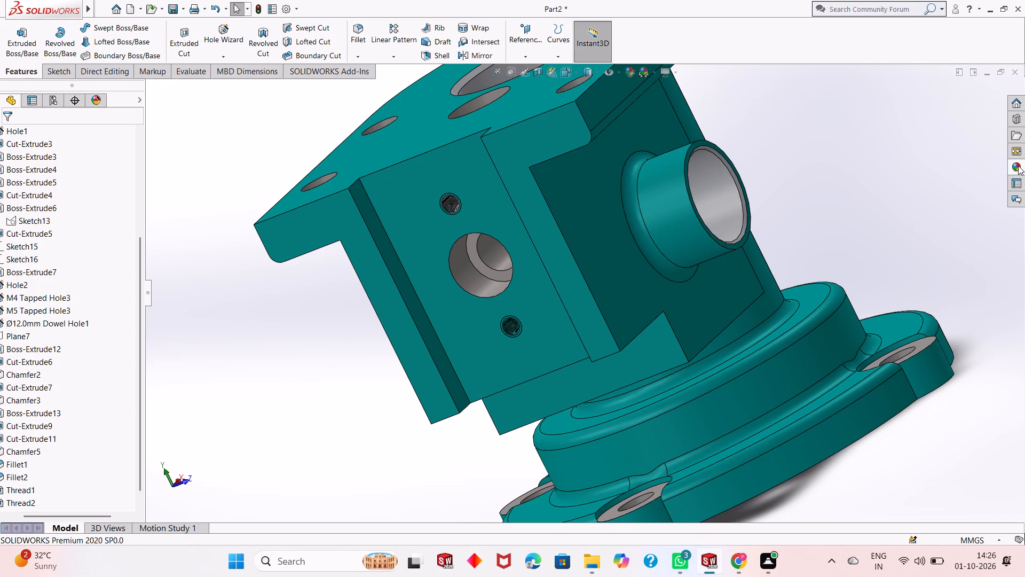
left_click(1019, 165)
left_click_drag(850, 283, 504, 325)
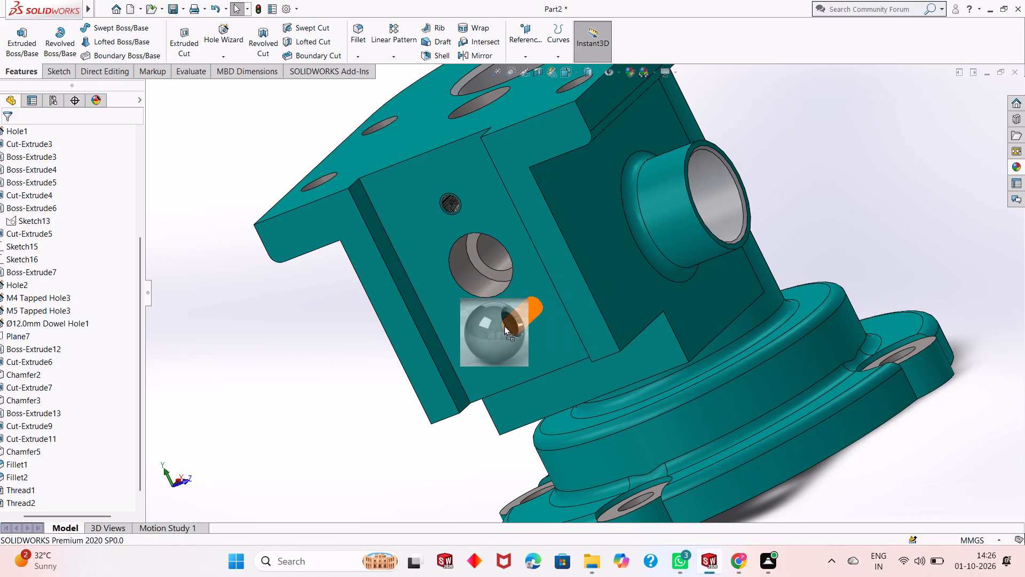
left_click_drag(504, 325, 506, 325)
left_click(506, 325)
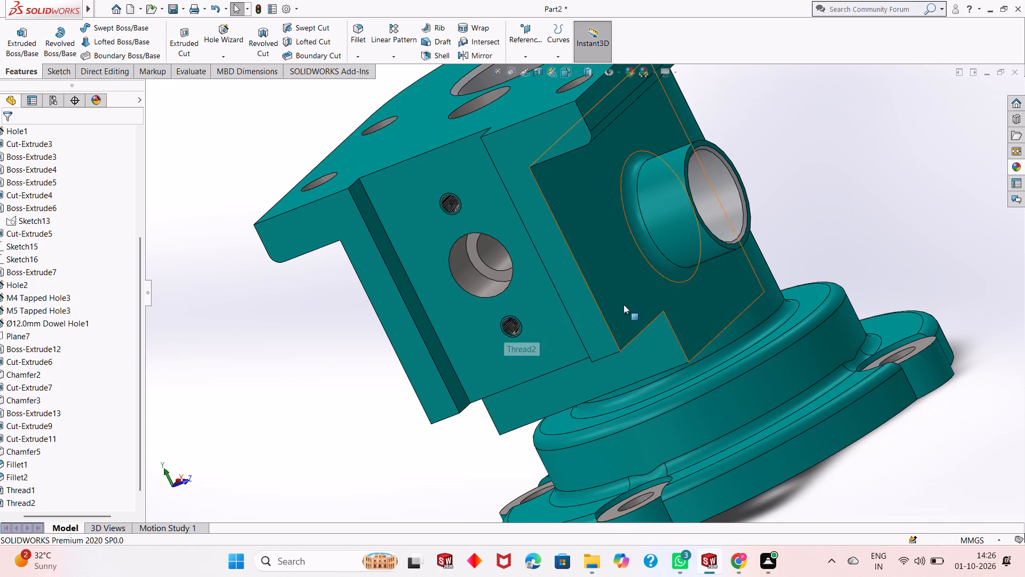
Examine the coloured housing from several sides, finishing at an angled view from above that shows the side port and base flange.
scroll(526, 308, "up", 5)
middle_click_drag(537, 278, 618, 212)
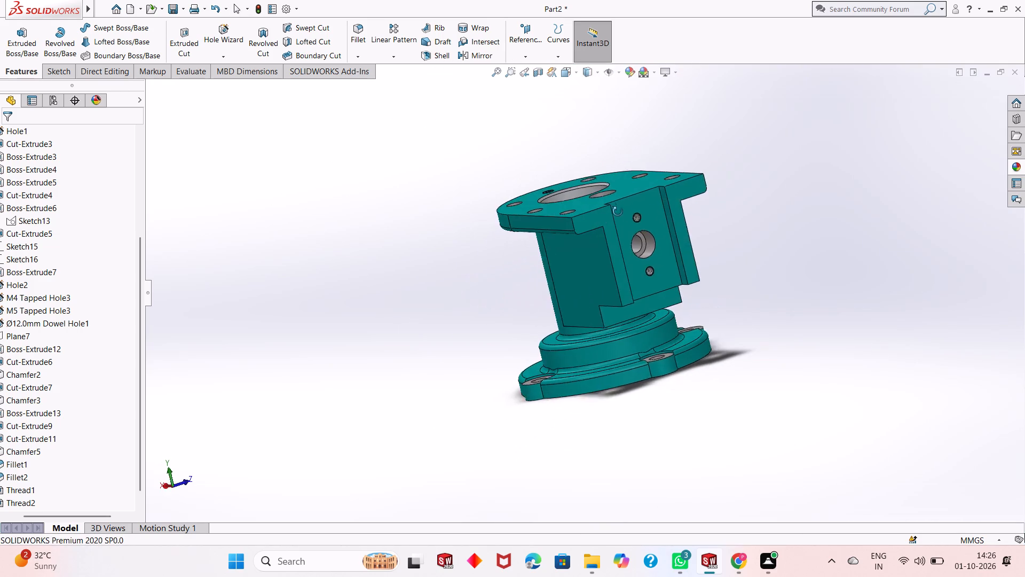
middle_click_drag(618, 212, 422, 400)
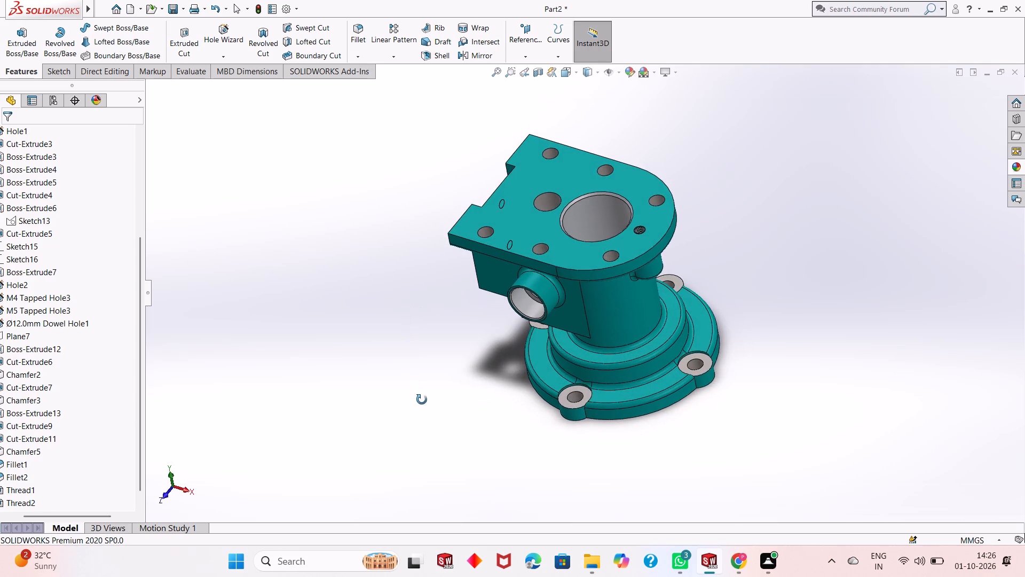
middle_click_drag(422, 400, 424, 399)
scroll(618, 240, "down", 2)
scroll(578, 303, "up", 2)
middle_click_drag(571, 321, 558, 295)
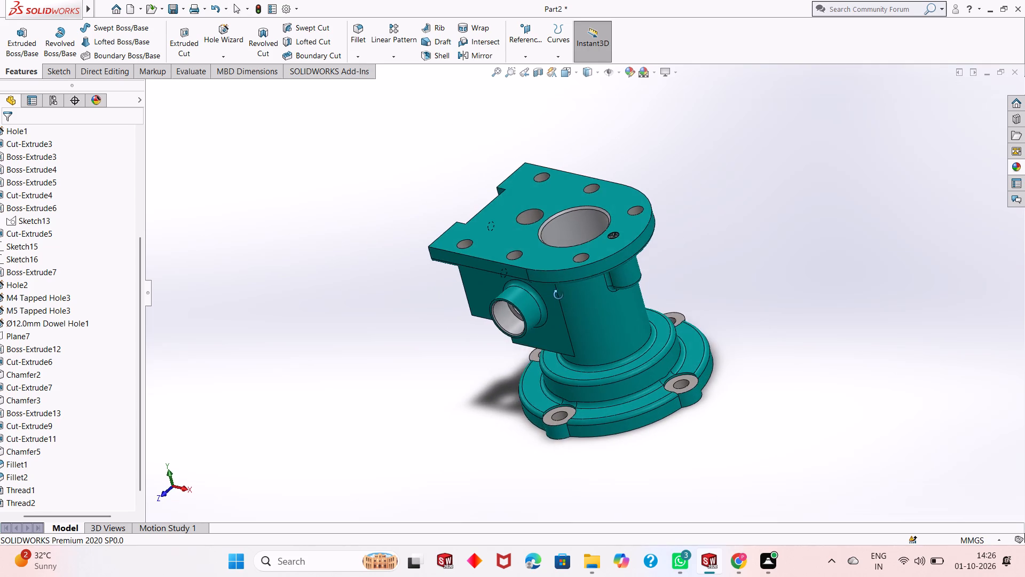
middle_click_drag(558, 295, 562, 313)
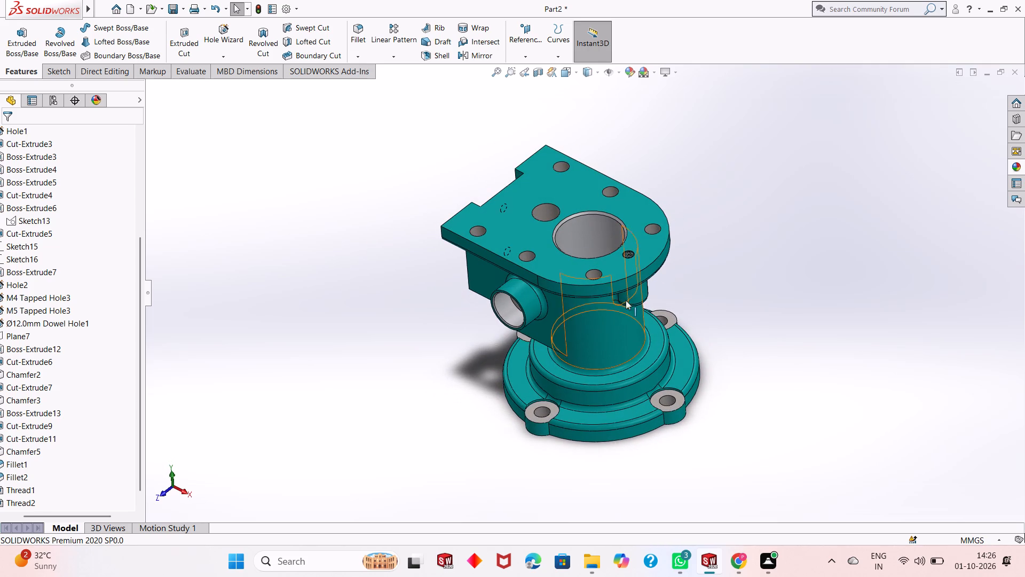
Save the part in Downloads as "Cylindrical machine housing" in SOLIDWORKS Part format.
key("ctrl+s")
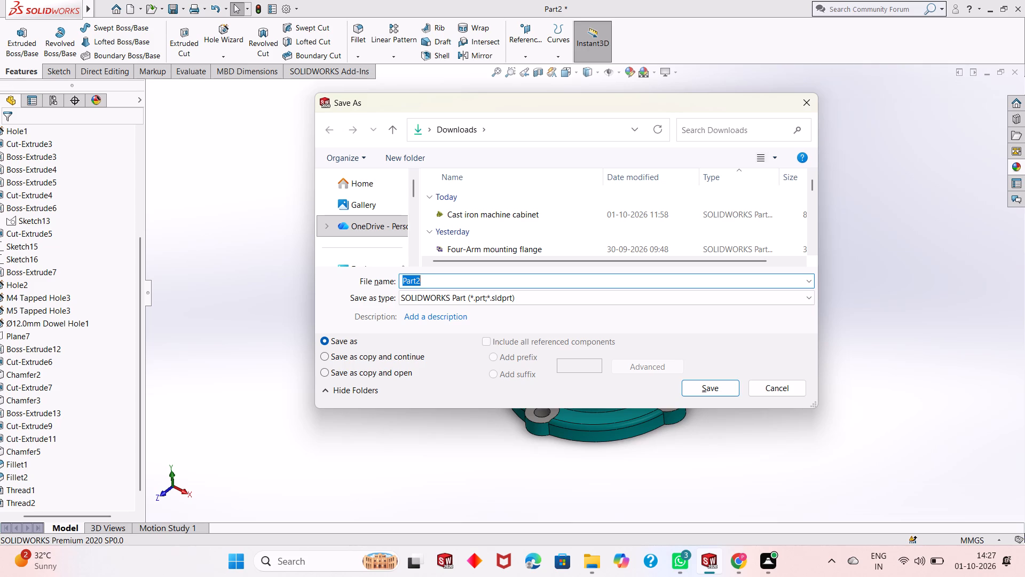
key("shift+c")
type("ylindrical")
key("space")
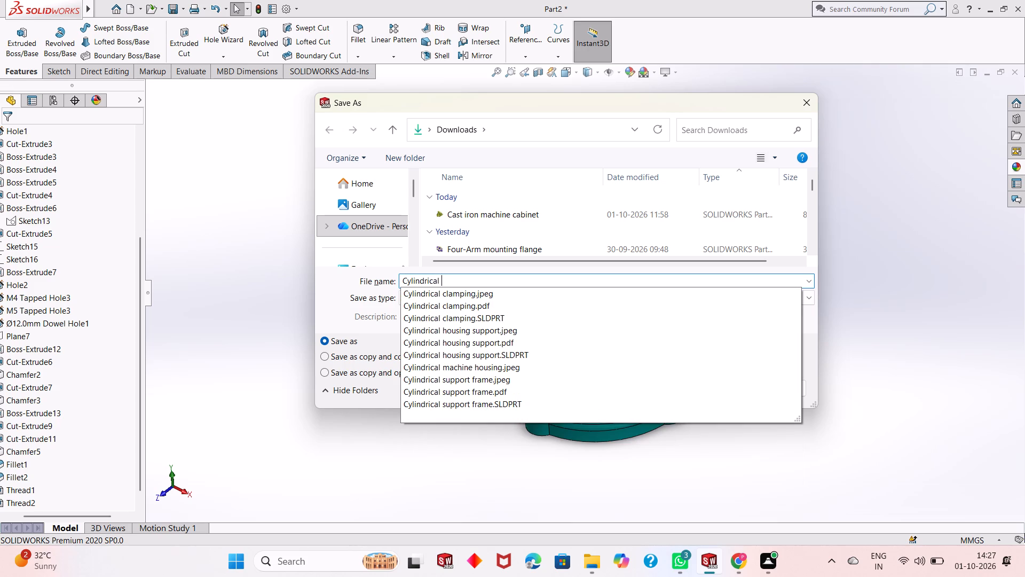
type("machine")
key("space")
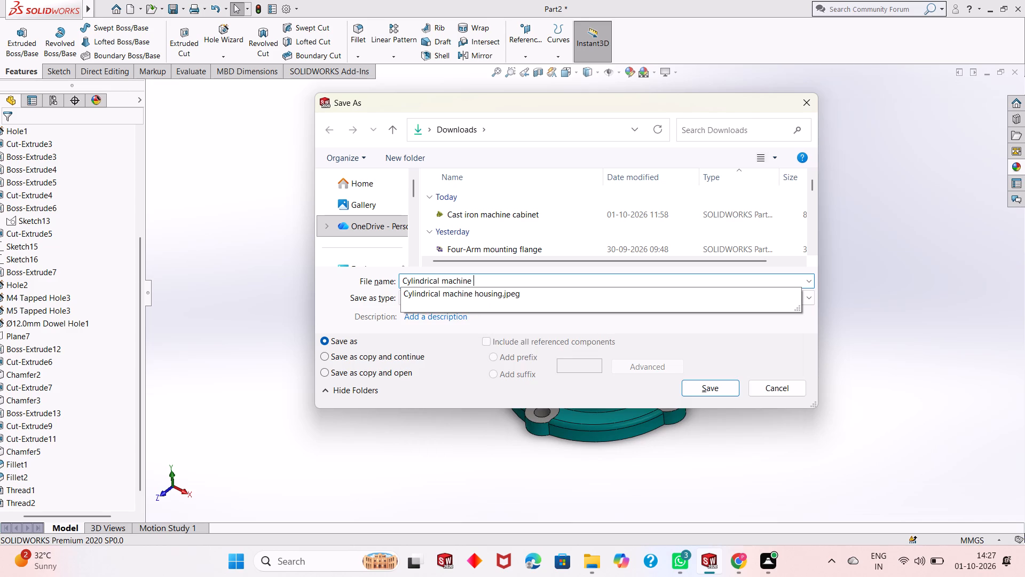
type("housing")
key("Return")
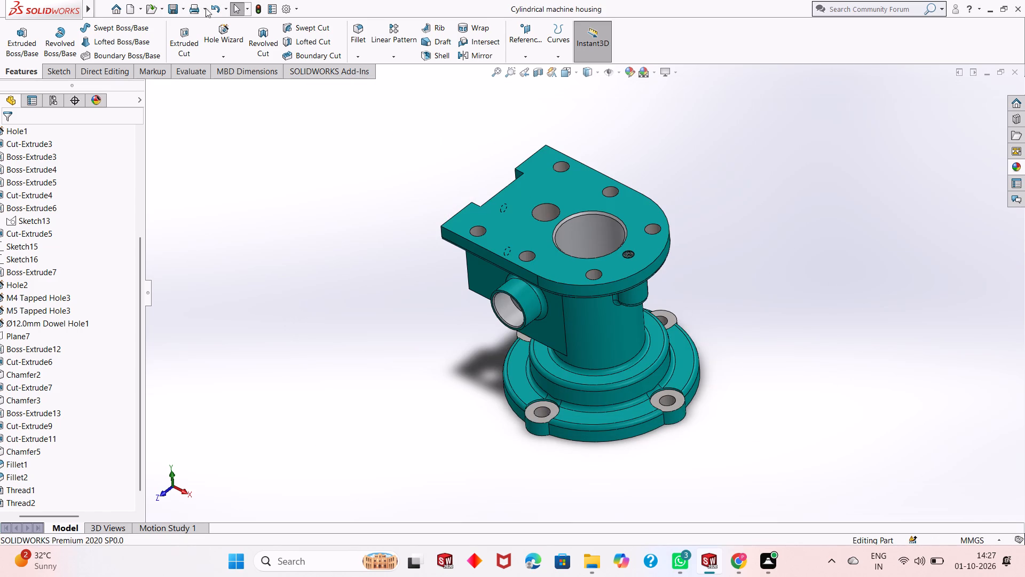
Save a PDF copy of the part in Downloads as "Cylindrical machine housing" in Adobe Portable Document Format.
left_click(184, 7)
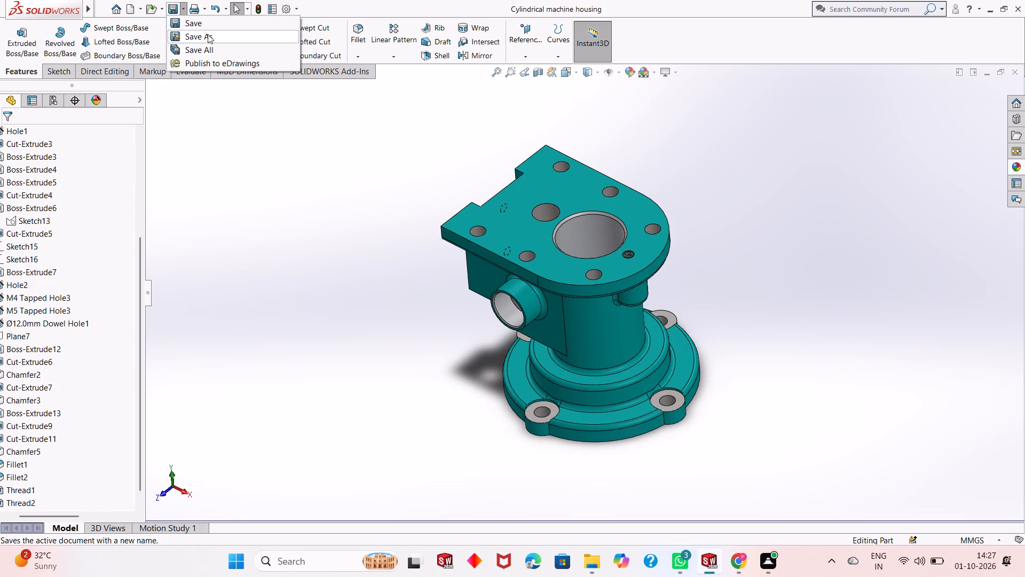
left_click(208, 34)
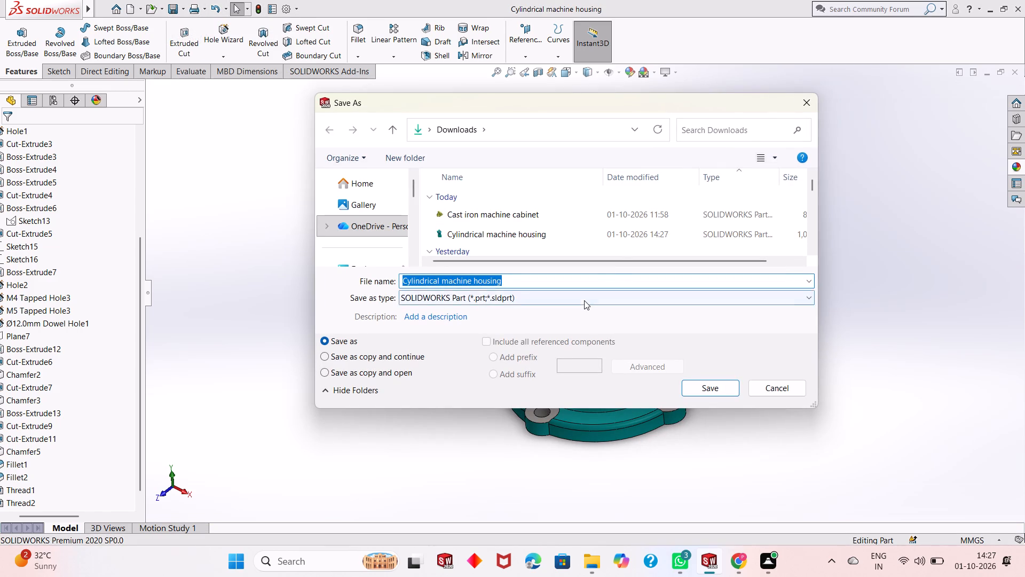
left_click(584, 300)
left_click(622, 79)
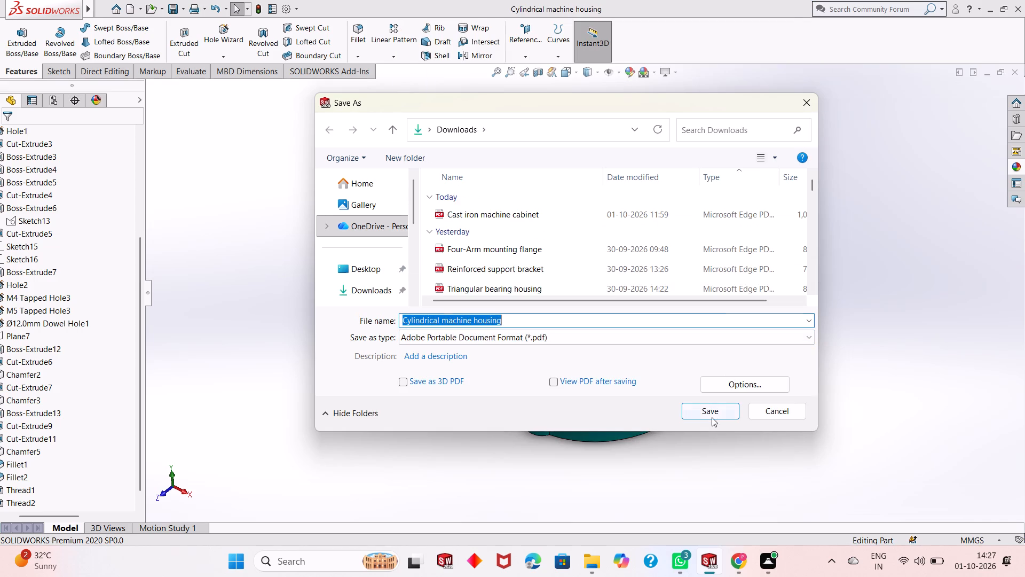
left_click(712, 409)
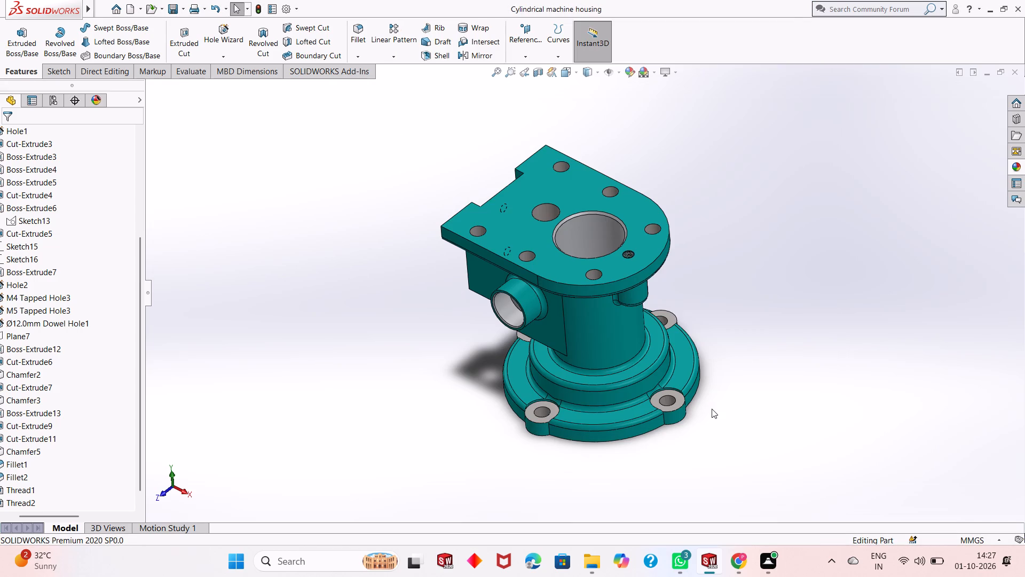